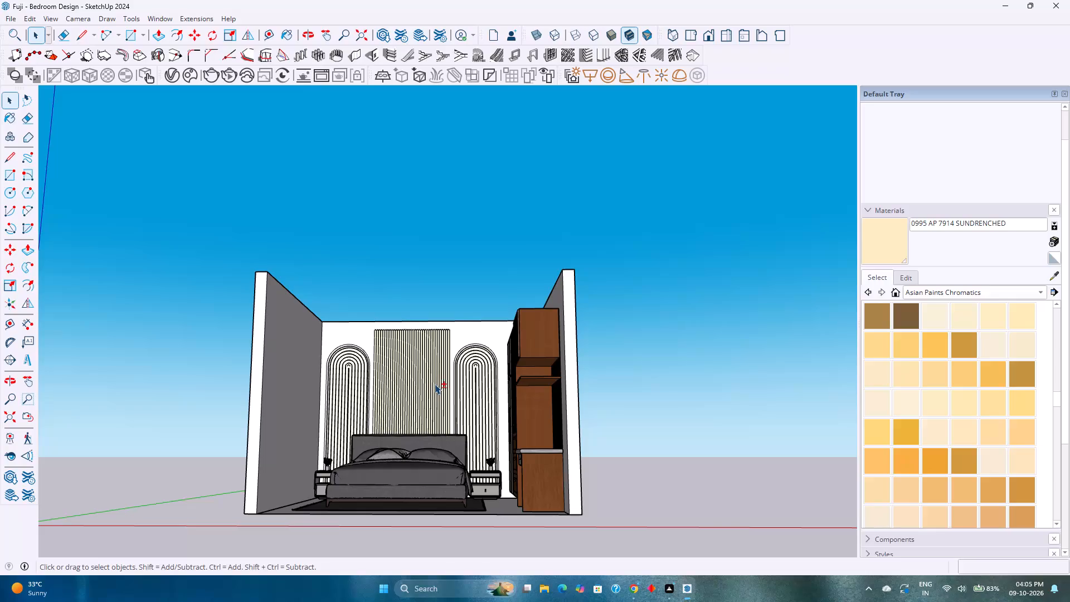
# Group the bedroom's floor face together with its boundary edges.
pyautogui.keyDown('shift'); pyautogui.moveTo(436, 384); pyautogui.dragTo(469, 283, button='middle'); pyautogui.keyUp('shift')
pyautogui.moveTo(481, 297); pyautogui.dragTo(470, 270, button='middle')
pyautogui.scroll(2, 481, 365)
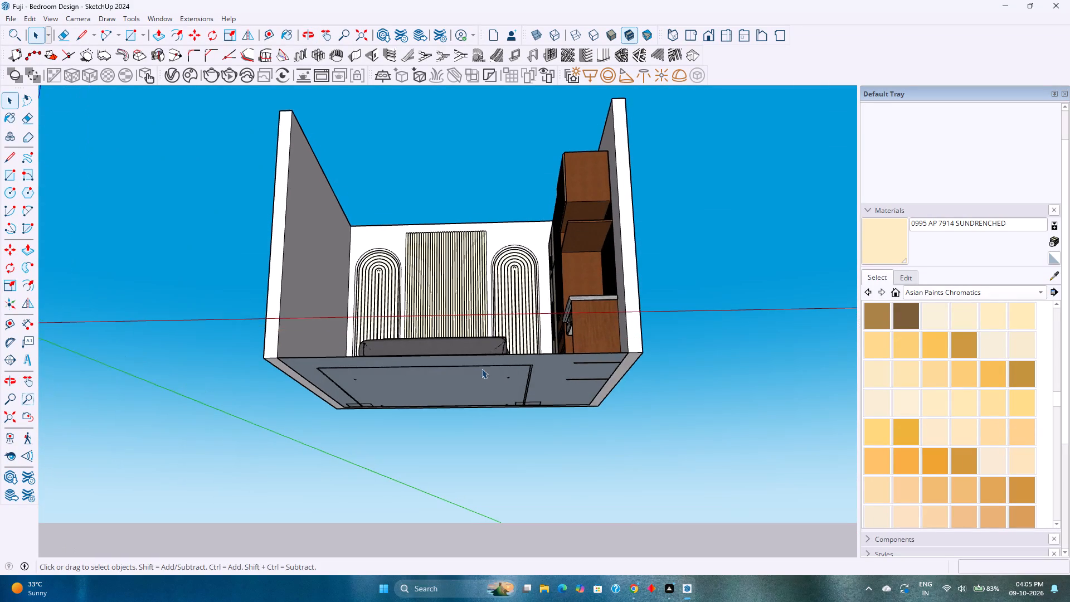
pyautogui.scroll(2, 492, 378)
pyautogui.moveTo(492, 378); pyautogui.dragTo(365, 298, button='middle')
pyautogui.keyDown('shift'); pyautogui.moveTo(251, 336); pyautogui.dragTo(363, 292, button='middle'); pyautogui.keyUp('shift')
pyautogui.moveTo(430, 275); pyautogui.dragTo(427, 309, button='middle')
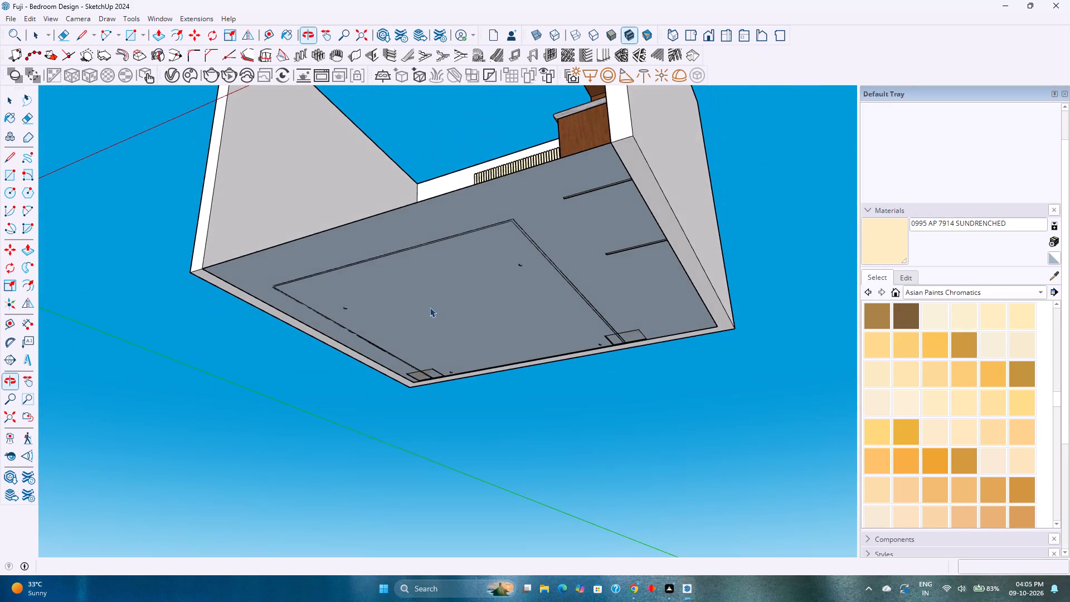
pyautogui.scroll(3, 537, 332)
pyautogui.moveTo(541, 306); pyautogui.dragTo(596, 477, button='middle')
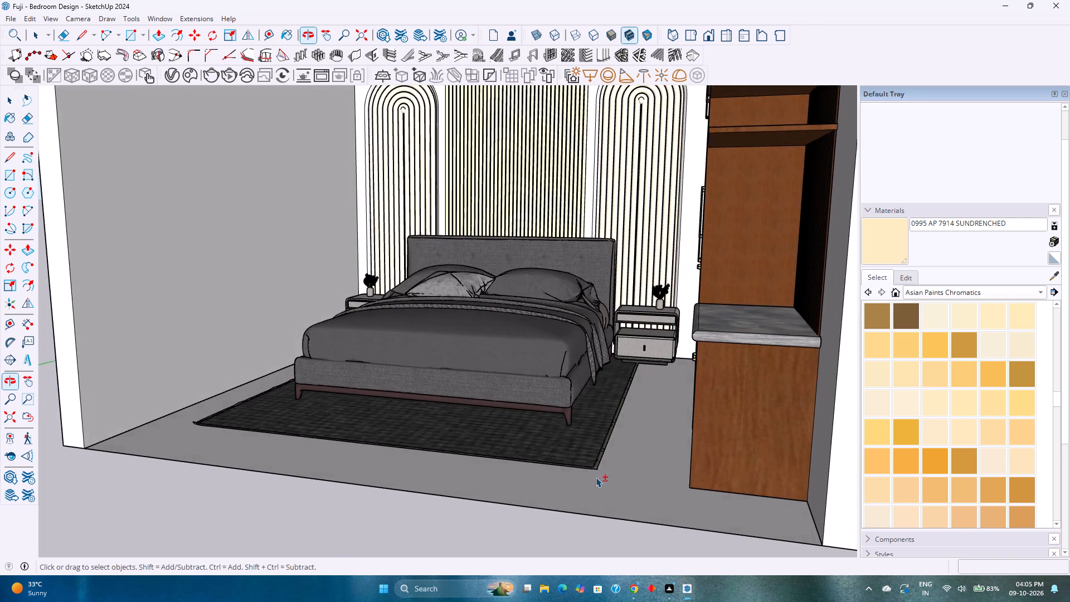
pyautogui.keyDown('shift'); pyautogui.moveTo(591, 475); pyautogui.dragTo(413, 402, button='middle'); pyautogui.keyUp('shift')
pyautogui.moveTo(407, 395); pyautogui.dragTo(501, 493, button='middle')
pyautogui.scroll(-5, 531, 433)
pyautogui.keyDown('shift'); pyautogui.moveTo(537, 446); pyautogui.dragTo(501, 363, button='middle'); pyautogui.keyUp('shift')
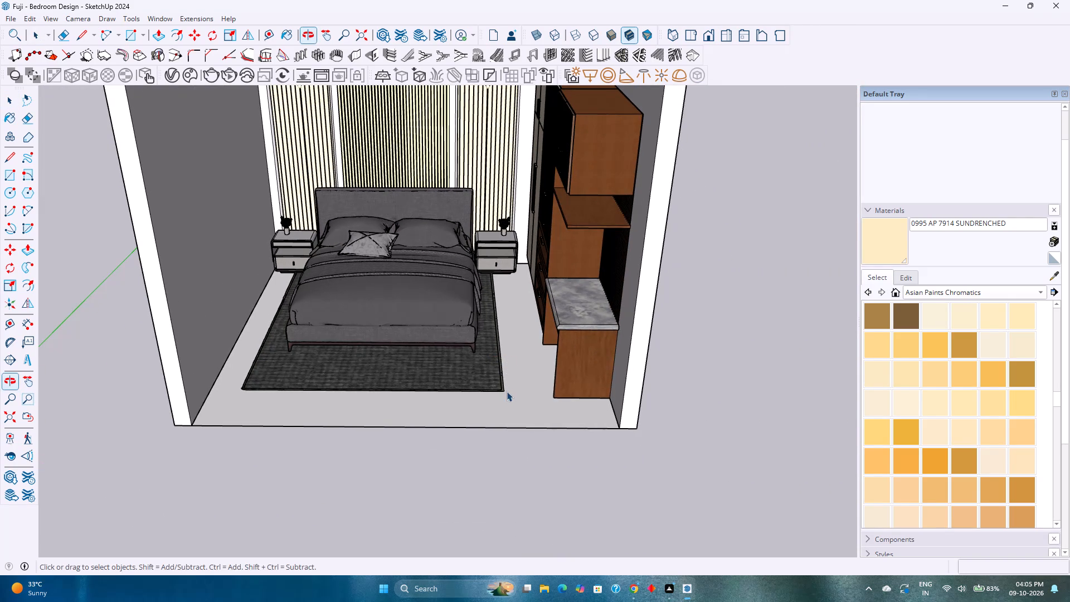
pyautogui.click(510, 402)
pyautogui.doubleClick(510, 402)
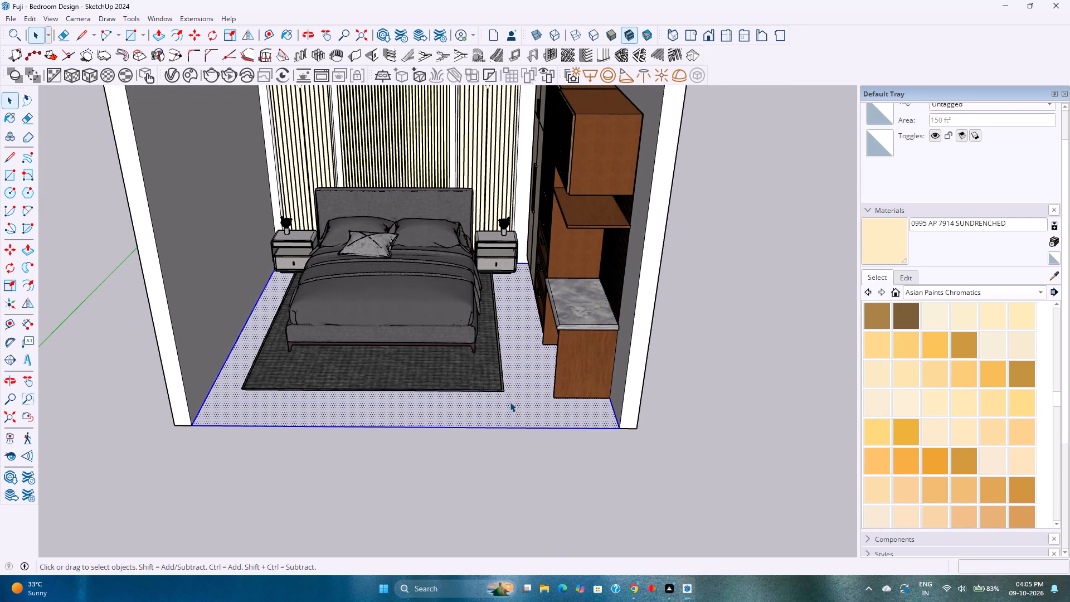
pyautogui.scroll(4, 510, 402)
pyautogui.rightClick(510, 402)
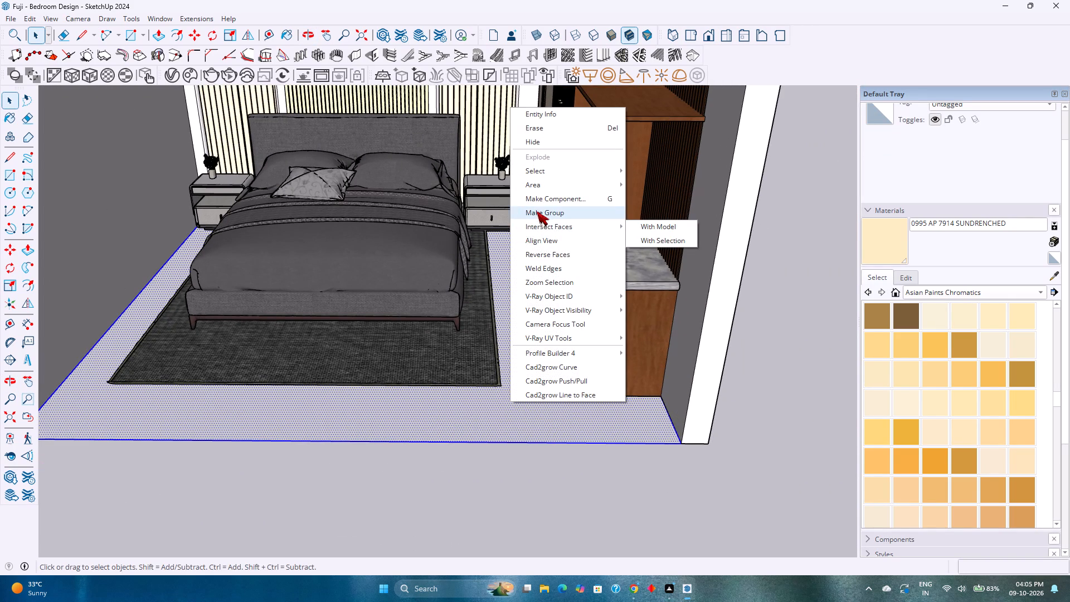
pyautogui.click(537, 211)
# Inside the floor group, push/pull the floor face downward 2 inches to form a slab.
pyautogui.doubleClick(532, 403)
pyautogui.moveTo(542, 426); pyautogui.dragTo(507, 338, button='middle')
pyautogui.moveTo(540, 453); pyautogui.dragTo(541, 337, button='middle')
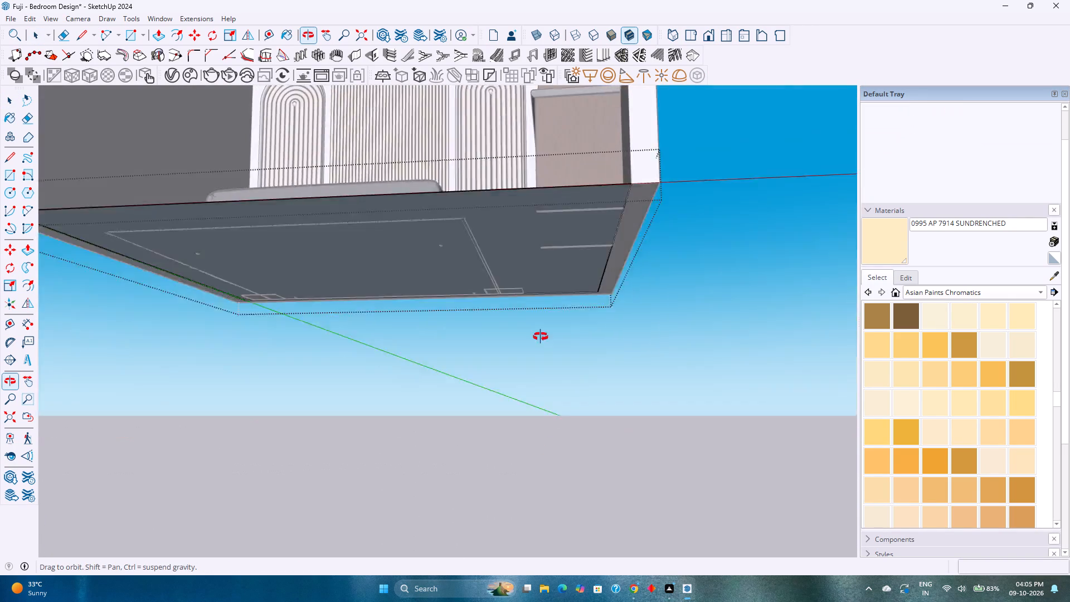
pyautogui.moveTo(541, 337); pyautogui.dragTo(548, 382, button='middle')
pyautogui.press('p')
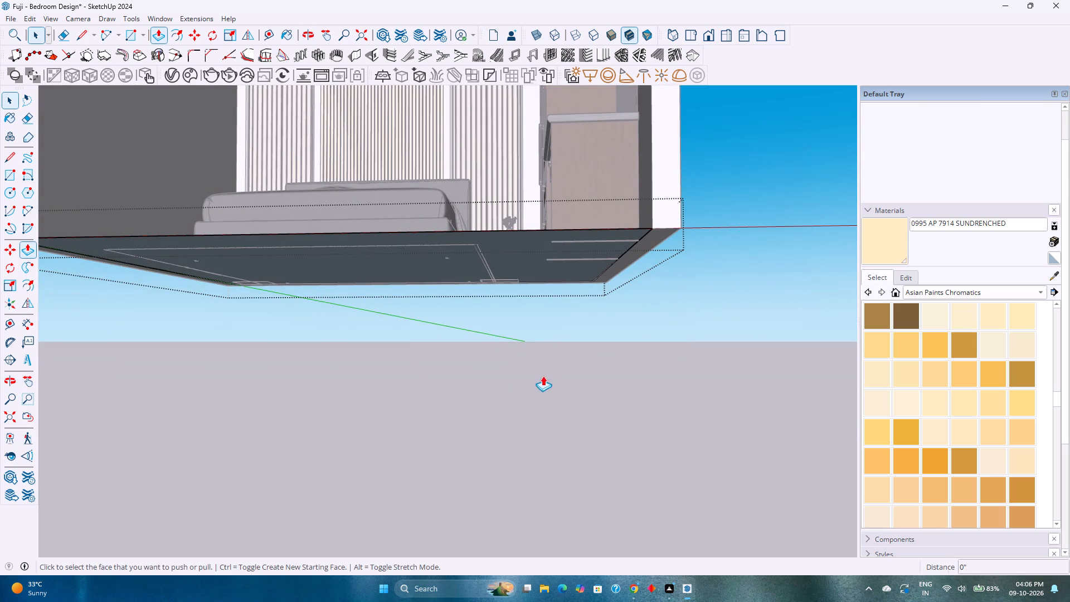
pyautogui.moveTo(499, 265); pyautogui.dragTo(519, 345, button='middle')
pyautogui.click(509, 330)
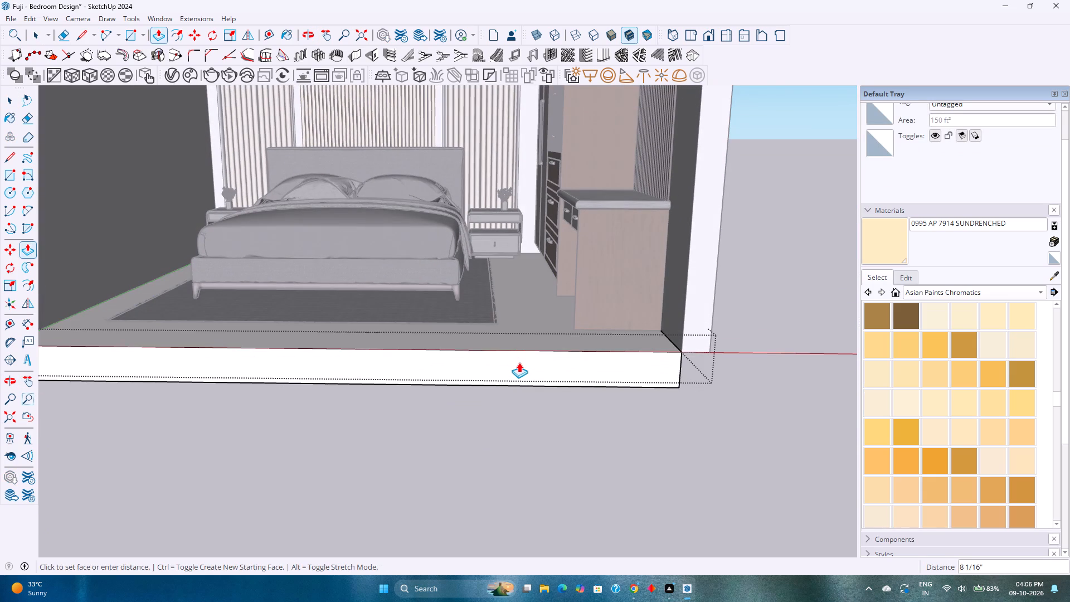
pyautogui.moveTo(519, 362); pyautogui.dragTo(424, 306, button='middle')
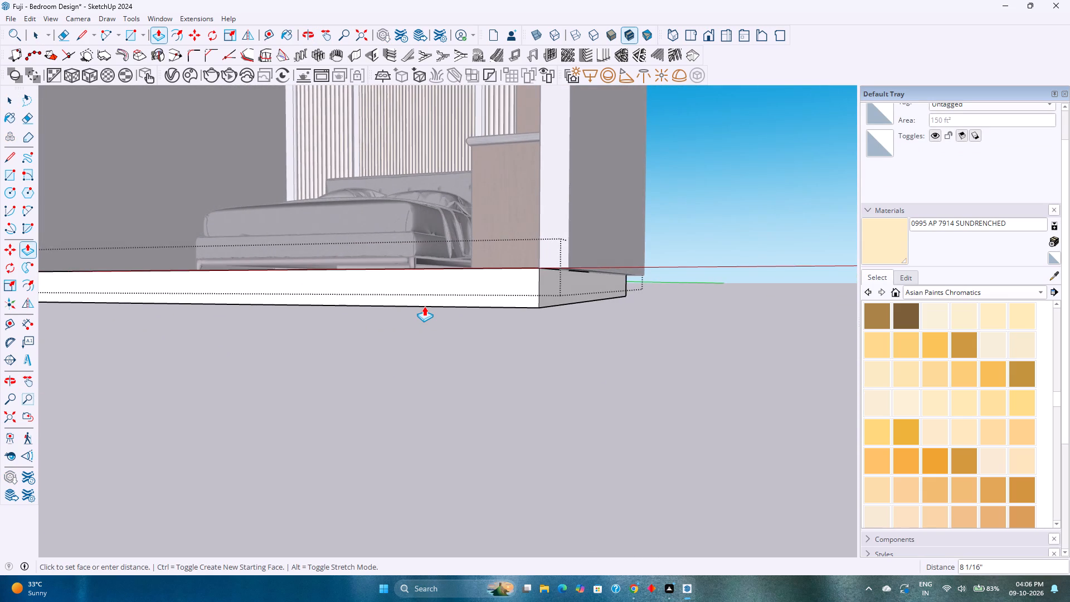
pyautogui.press('2')
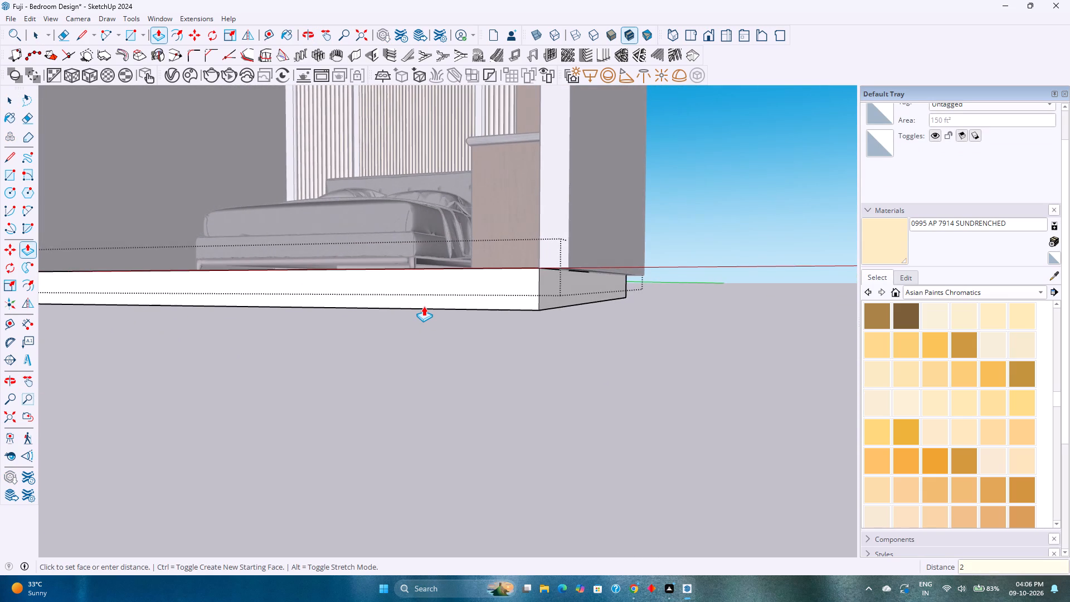
pyautogui.press('Return')
pyautogui.press('space')
pyautogui.click(467, 348)
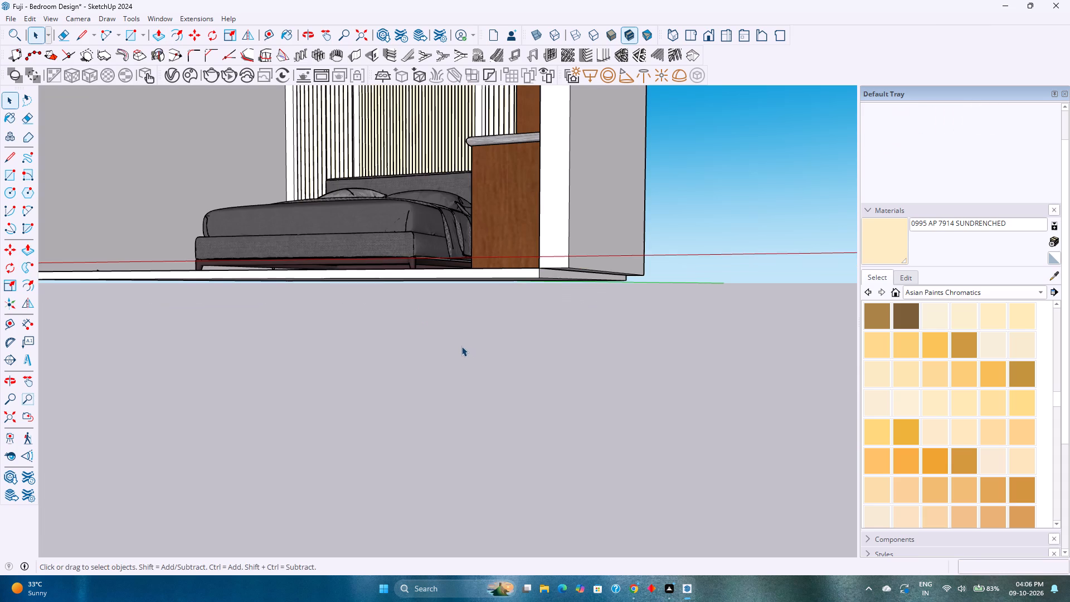
pyautogui.press('Escape')
# Examine the floor slab and its fit with the walls from above, from the front and from below.
pyautogui.moveTo(468, 358); pyautogui.dragTo(595, 406, button='middle')
pyautogui.scroll(-4, 594, 399)
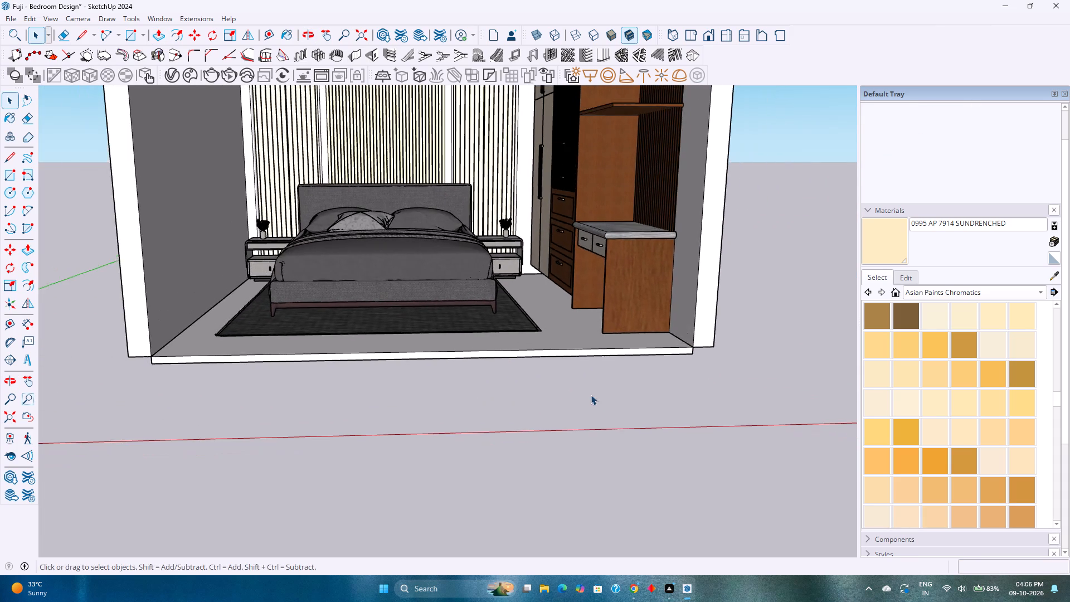
pyautogui.scroll(-2, 591, 395)
pyautogui.keyDown('shift'); pyautogui.moveTo(591, 397); pyautogui.dragTo(548, 470, button='middle'); pyautogui.keyUp('shift')
pyautogui.scroll(-2, 561, 461)
pyautogui.moveTo(561, 461); pyautogui.dragTo(509, 497, button='middle')
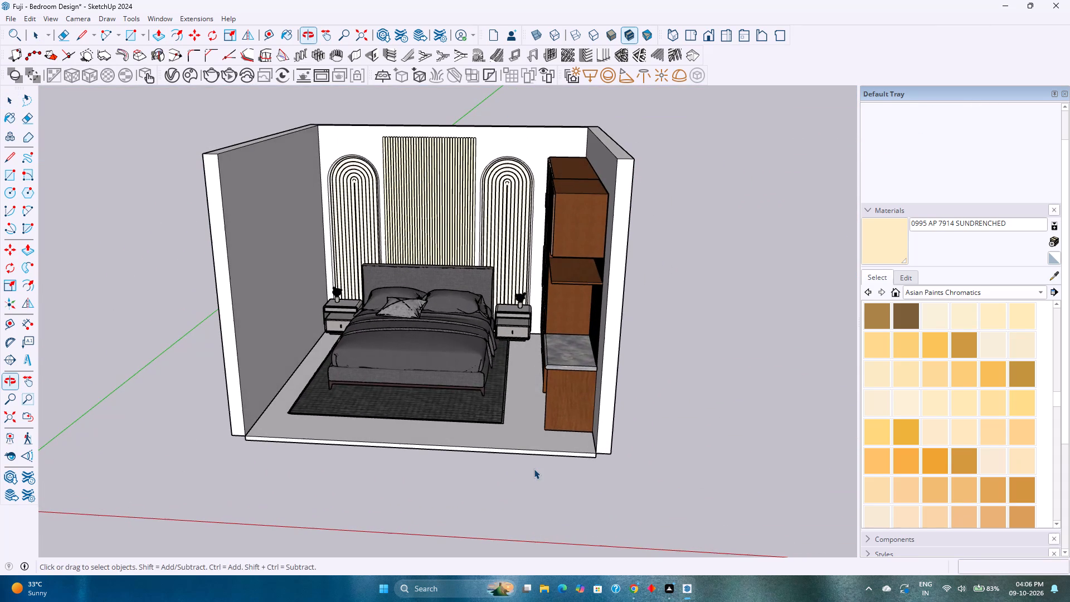
pyautogui.keyDown('shift'); pyautogui.moveTo(534, 463); pyautogui.dragTo(541, 495, button='middle'); pyautogui.keyUp('shift')
pyautogui.scroll(-1, 538, 495)
pyautogui.moveTo(538, 495); pyautogui.dragTo(519, 372, button='middle')
pyautogui.moveTo(514, 423); pyautogui.dragTo(537, 411, button='middle')
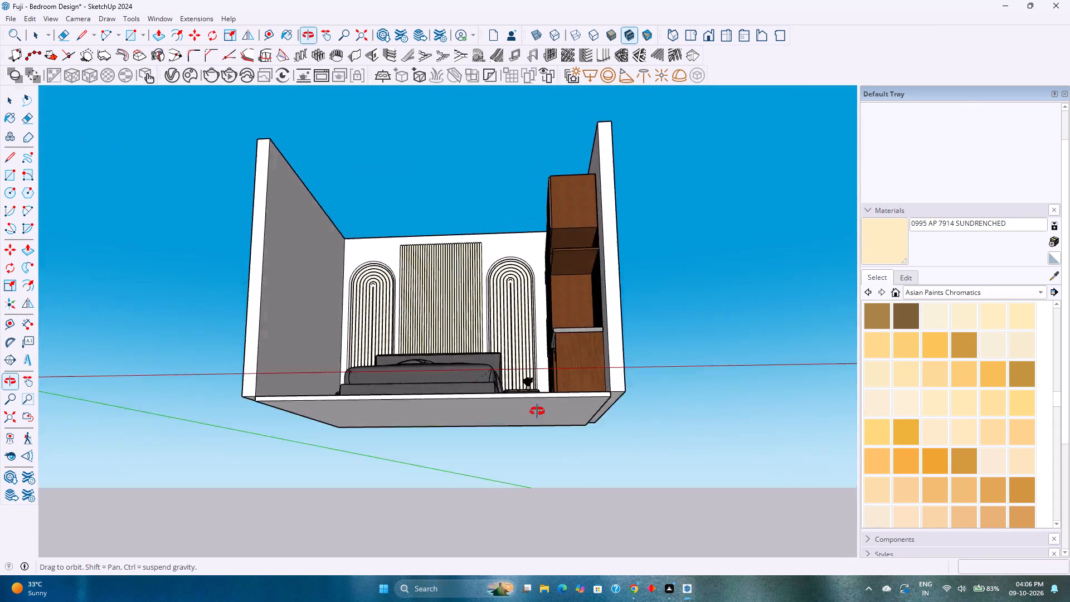
pyautogui.moveTo(537, 411); pyautogui.dragTo(539, 440, button='middle')
# Save the bedroom model.
pyautogui.hotkey('ctrl', 's')
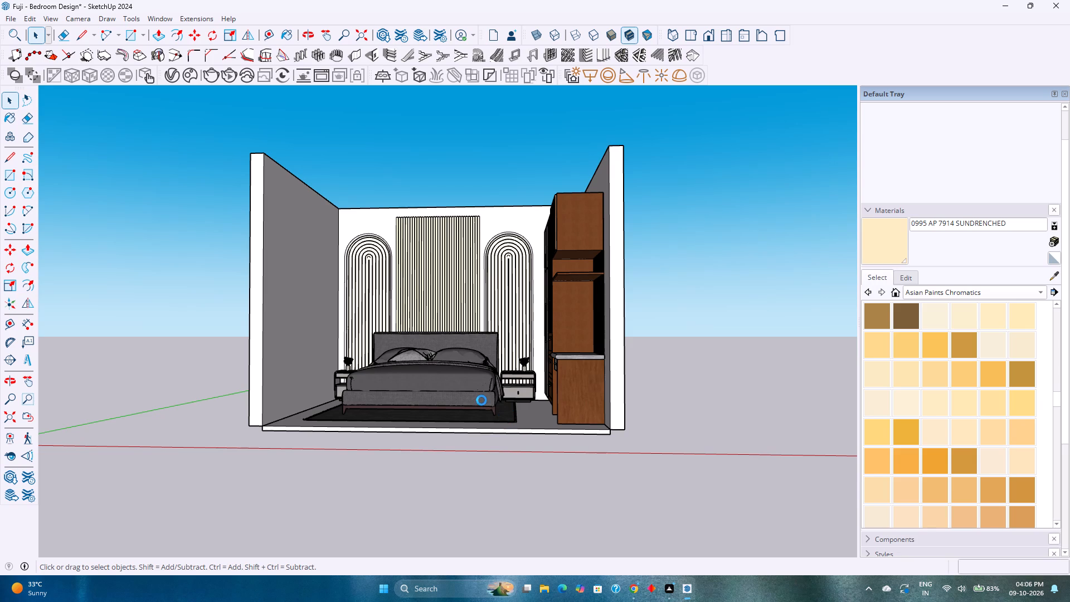
# Examine the whole bedroom layout from several angles, including the bed, slatted wall panels and wardrobe.
pyautogui.moveTo(481, 396); pyautogui.dragTo(539, 484, button='middle')
pyautogui.scroll(-4, 436, 347)
pyautogui.scroll(3, 436, 352)
pyautogui.scroll(-3, 434, 353)
pyautogui.scroll(2, 434, 355)
pyautogui.scroll(-4, 434, 355)
pyautogui.scroll(2, 428, 355)
pyautogui.moveTo(428, 356); pyautogui.dragTo(585, 506, button='middle')
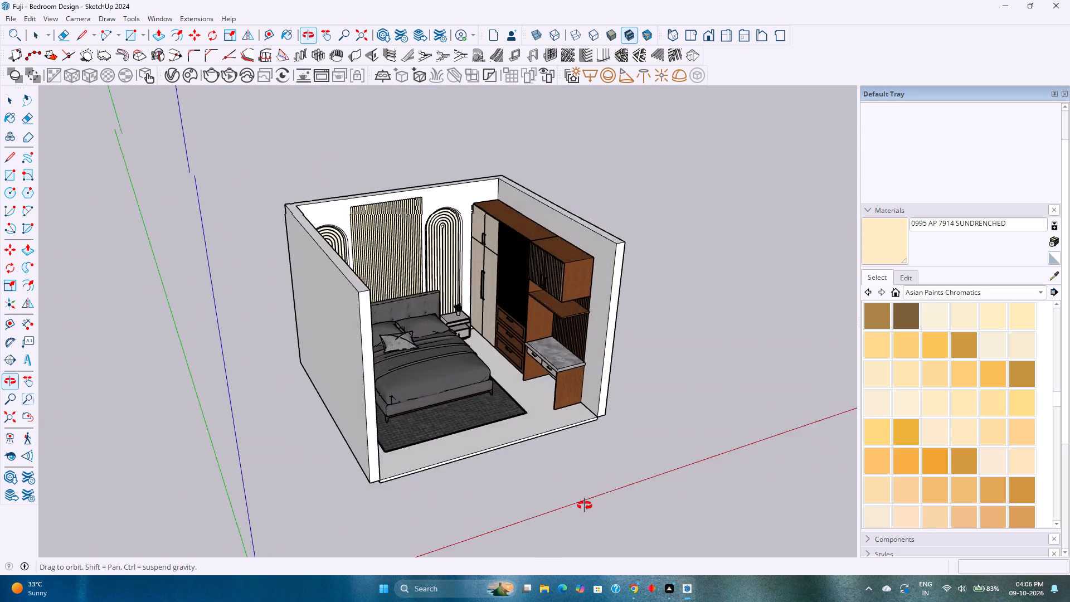
pyautogui.moveTo(585, 506); pyautogui.dragTo(441, 529, button='middle')
pyautogui.keyDown('shift'); pyautogui.moveTo(423, 361); pyautogui.dragTo(458, 475, button='middle'); pyautogui.keyUp('shift')
pyautogui.moveTo(439, 463); pyautogui.dragTo(462, 432, button='middle')
pyautogui.keyDown('shift'); pyautogui.moveTo(466, 441); pyautogui.dragTo(435, 403, button='middle'); pyautogui.keyUp('shift')
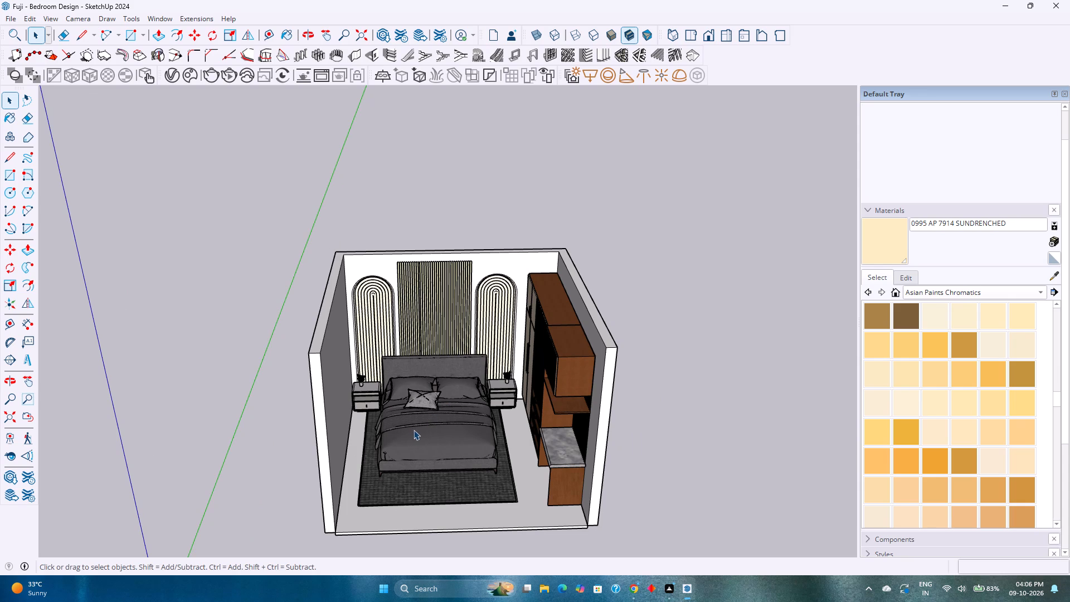
# Open the dark wood slatted back panel above the study desk for editing.
pyautogui.moveTo(437, 401); pyautogui.dragTo(670, 482, button='middle')
pyautogui.scroll(9, 577, 360)
pyautogui.keyDown('shift'); pyautogui.moveTo(577, 360); pyautogui.dragTo(526, 426, button='middle'); pyautogui.keyUp('shift')
pyautogui.moveTo(521, 428); pyautogui.dragTo(524, 412, button='middle')
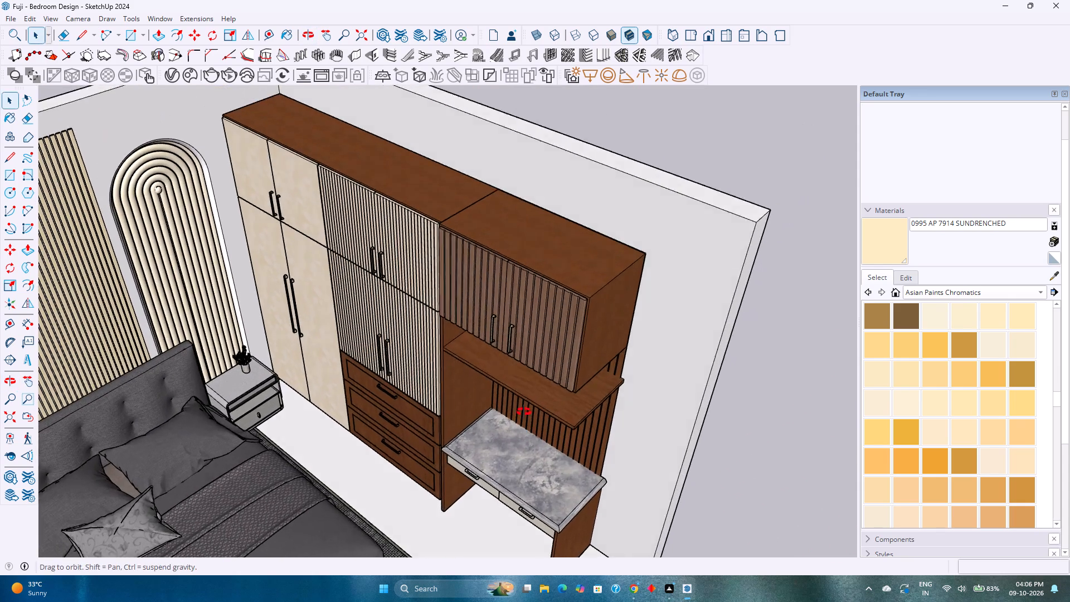
pyautogui.moveTo(524, 412); pyautogui.dragTo(559, 358, button='middle')
pyautogui.keyDown('shift'); pyautogui.moveTo(564, 358); pyautogui.dragTo(541, 396, button='middle'); pyautogui.keyUp('shift')
pyautogui.moveTo(549, 412); pyautogui.dragTo(570, 348, button='middle')
pyautogui.keyDown('shift'); pyautogui.moveTo(579, 357); pyautogui.dragTo(483, 427, button='middle'); pyautogui.keyUp('shift')
pyautogui.moveTo(471, 434); pyautogui.dragTo(466, 401, button='middle')
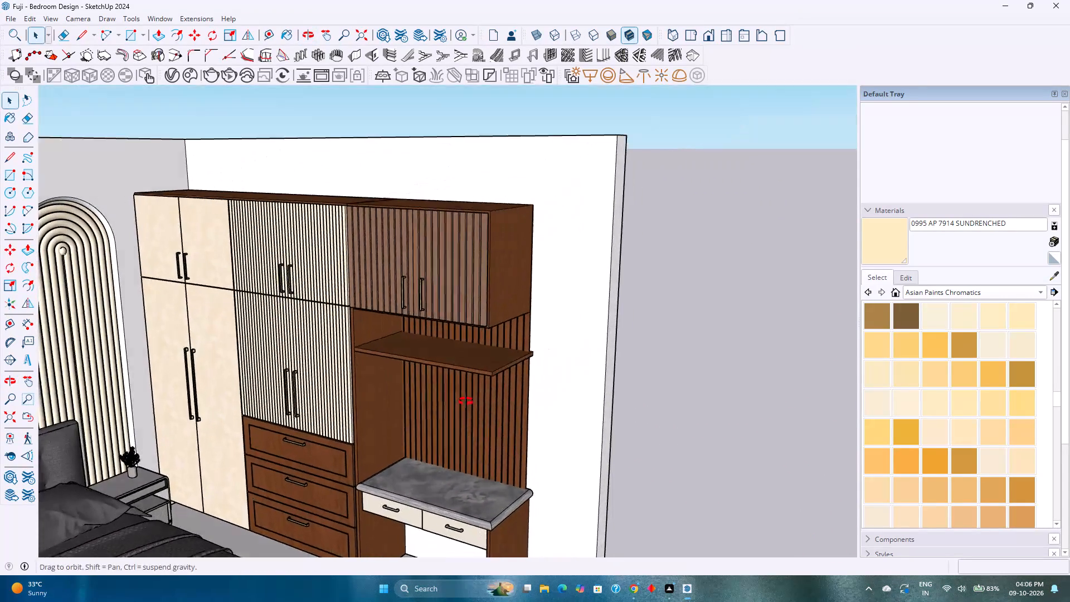
pyautogui.moveTo(466, 401); pyautogui.dragTo(479, 363, button='middle')
pyautogui.scroll(1, 481, 361)
pyautogui.click(485, 358)
pyautogui.doubleClick(485, 358)
pyautogui.click(485, 358)
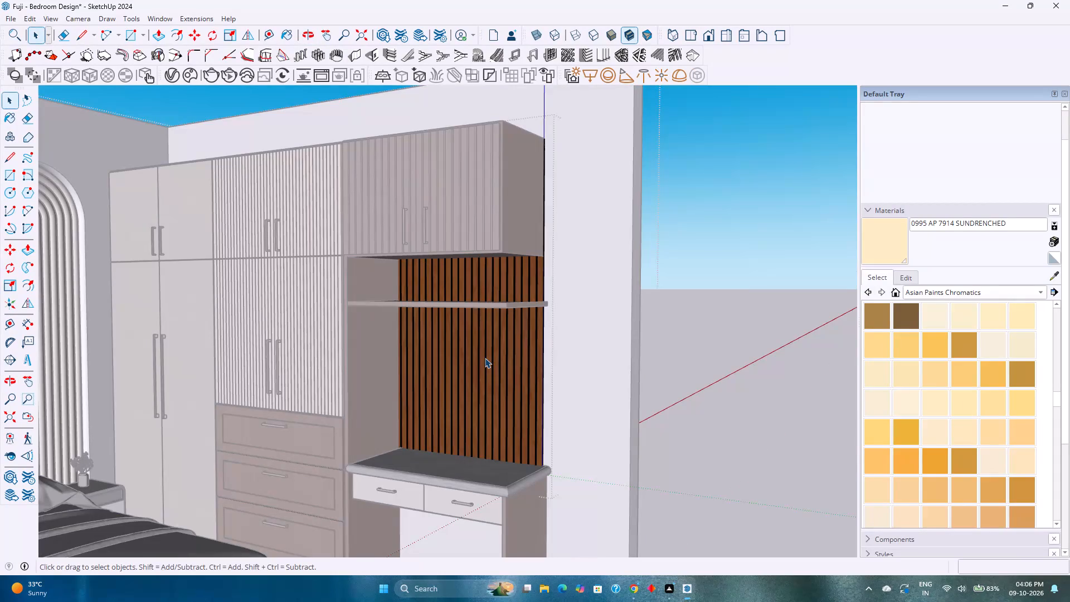
pyautogui.scroll(6, 483, 374)
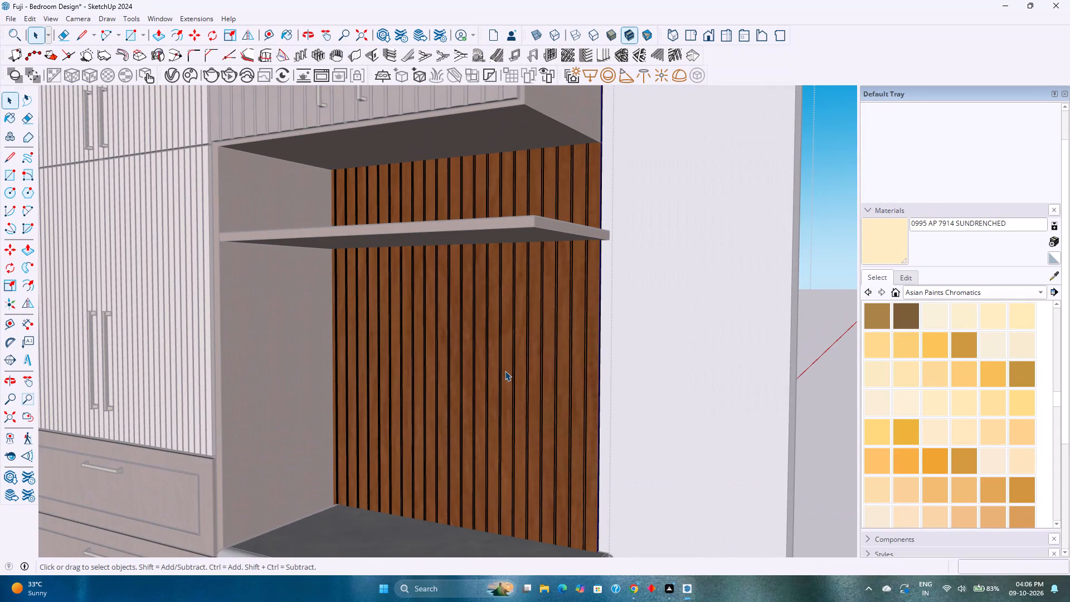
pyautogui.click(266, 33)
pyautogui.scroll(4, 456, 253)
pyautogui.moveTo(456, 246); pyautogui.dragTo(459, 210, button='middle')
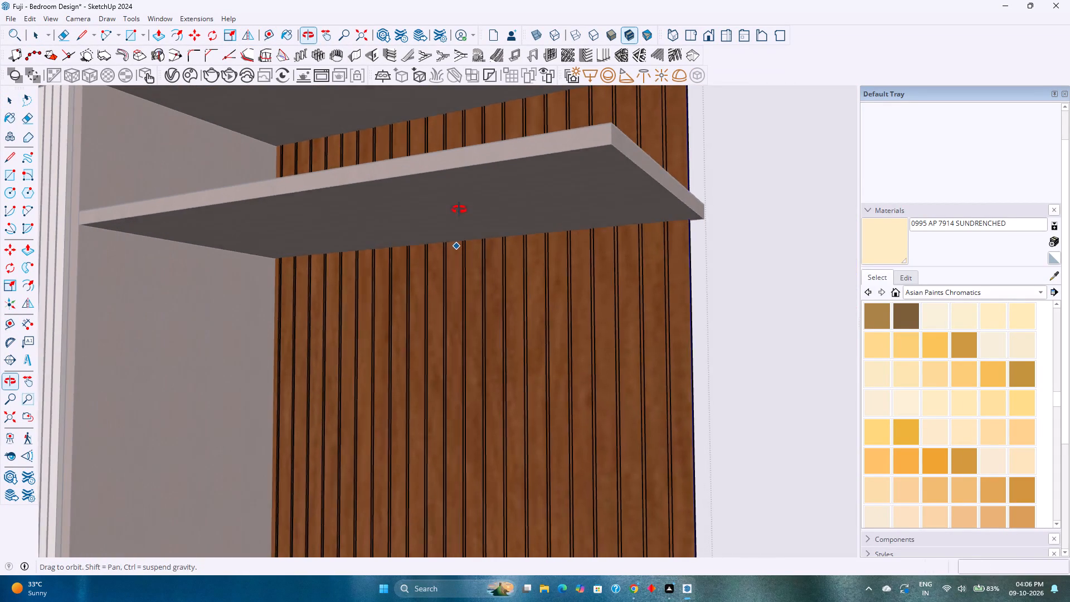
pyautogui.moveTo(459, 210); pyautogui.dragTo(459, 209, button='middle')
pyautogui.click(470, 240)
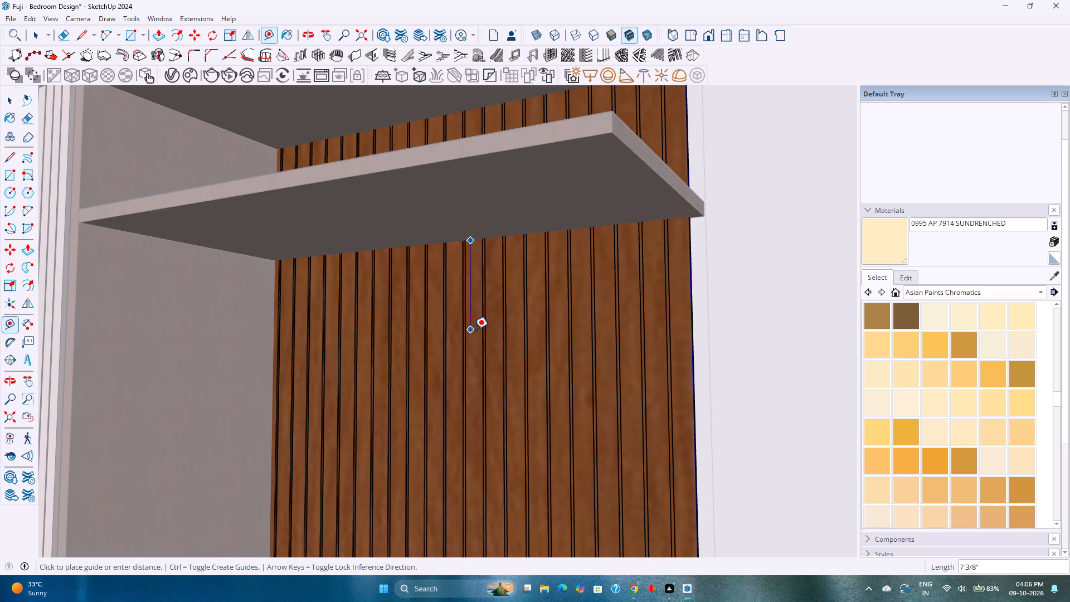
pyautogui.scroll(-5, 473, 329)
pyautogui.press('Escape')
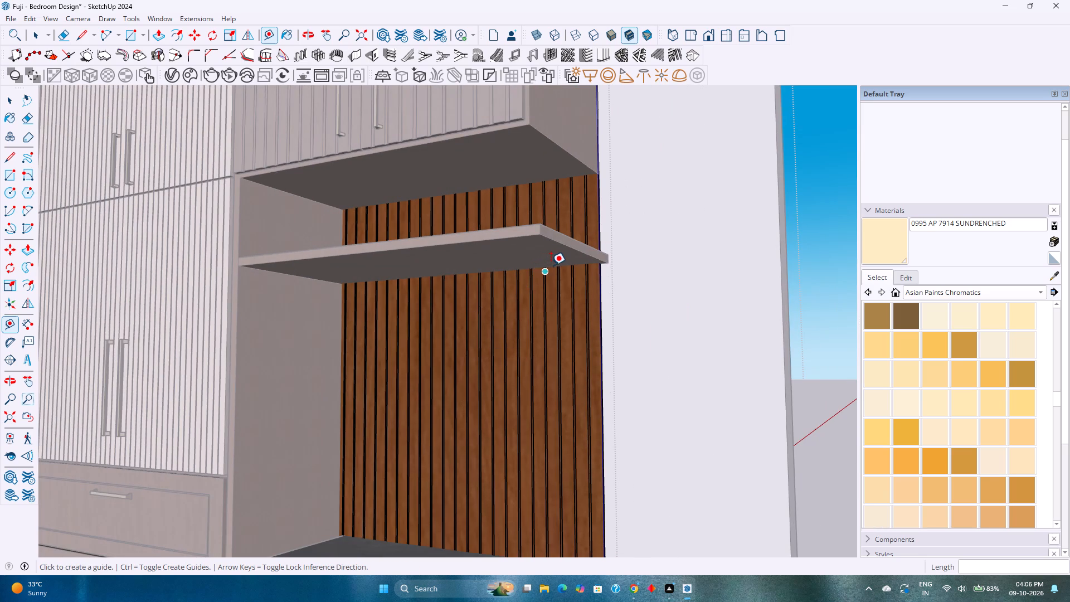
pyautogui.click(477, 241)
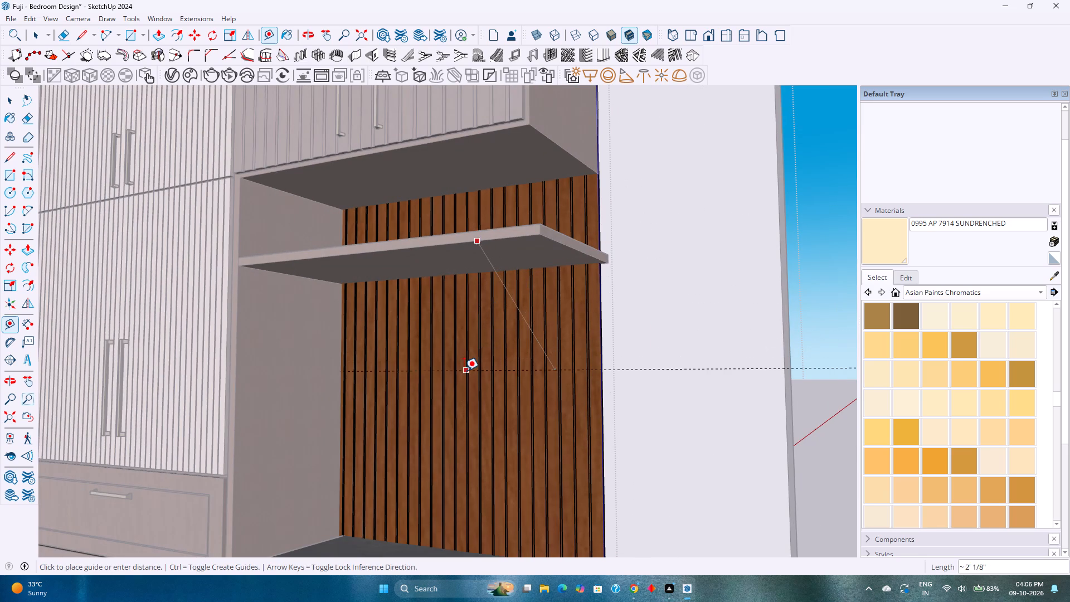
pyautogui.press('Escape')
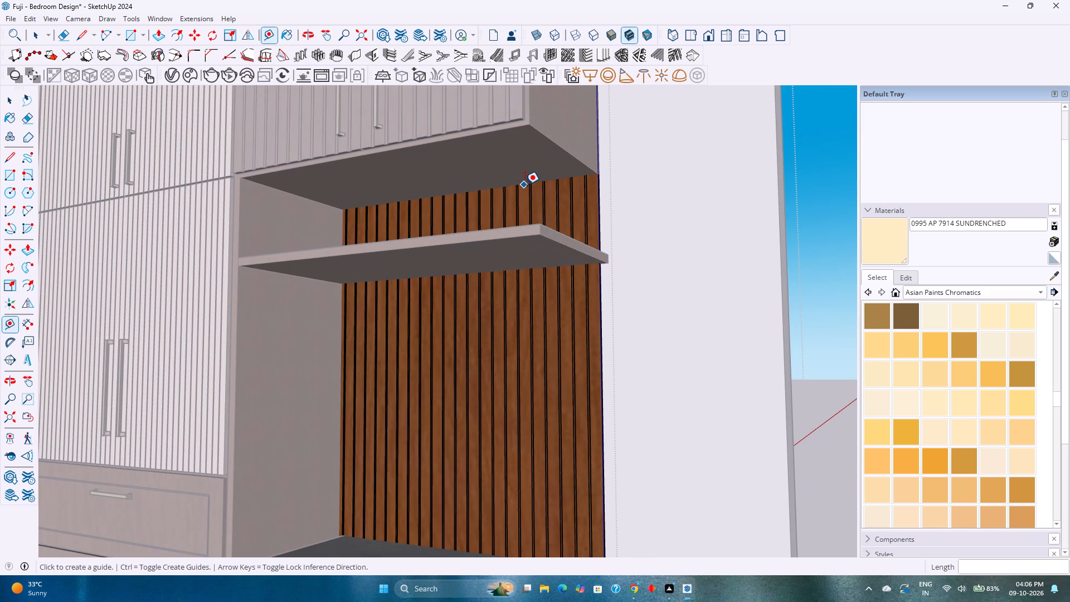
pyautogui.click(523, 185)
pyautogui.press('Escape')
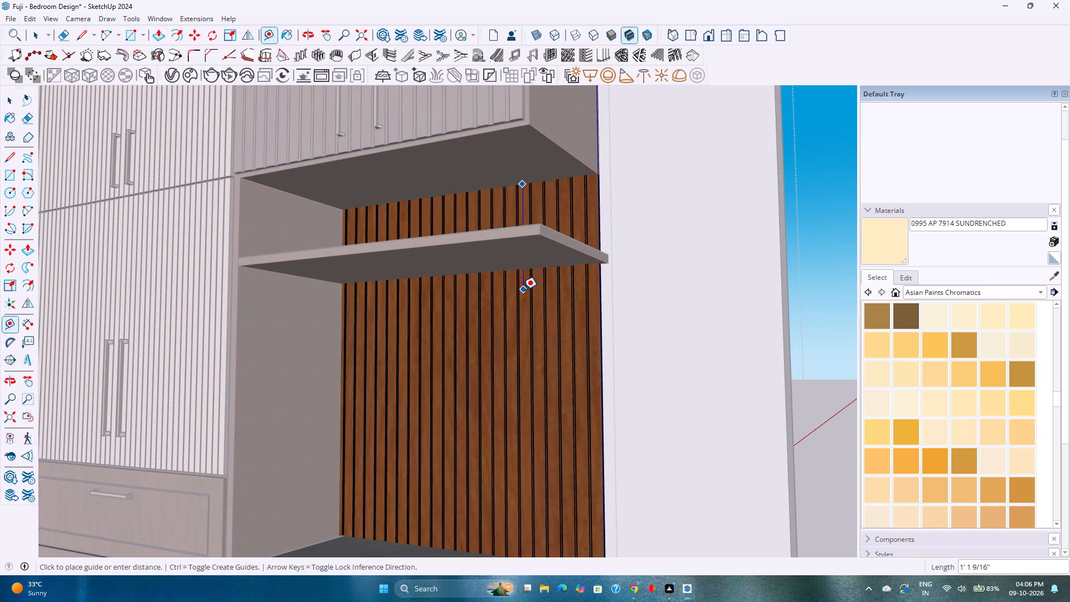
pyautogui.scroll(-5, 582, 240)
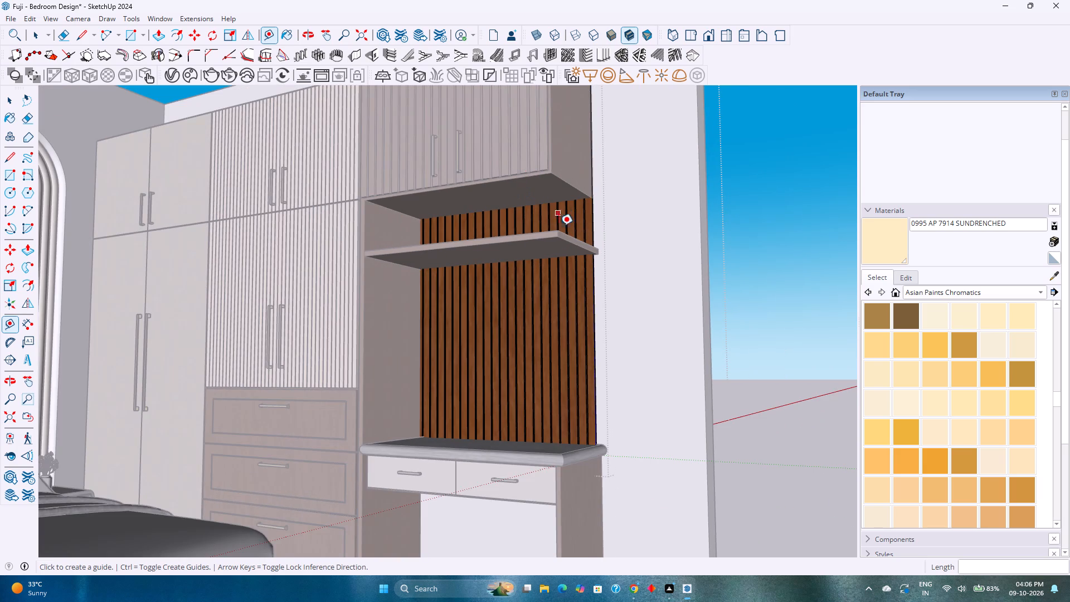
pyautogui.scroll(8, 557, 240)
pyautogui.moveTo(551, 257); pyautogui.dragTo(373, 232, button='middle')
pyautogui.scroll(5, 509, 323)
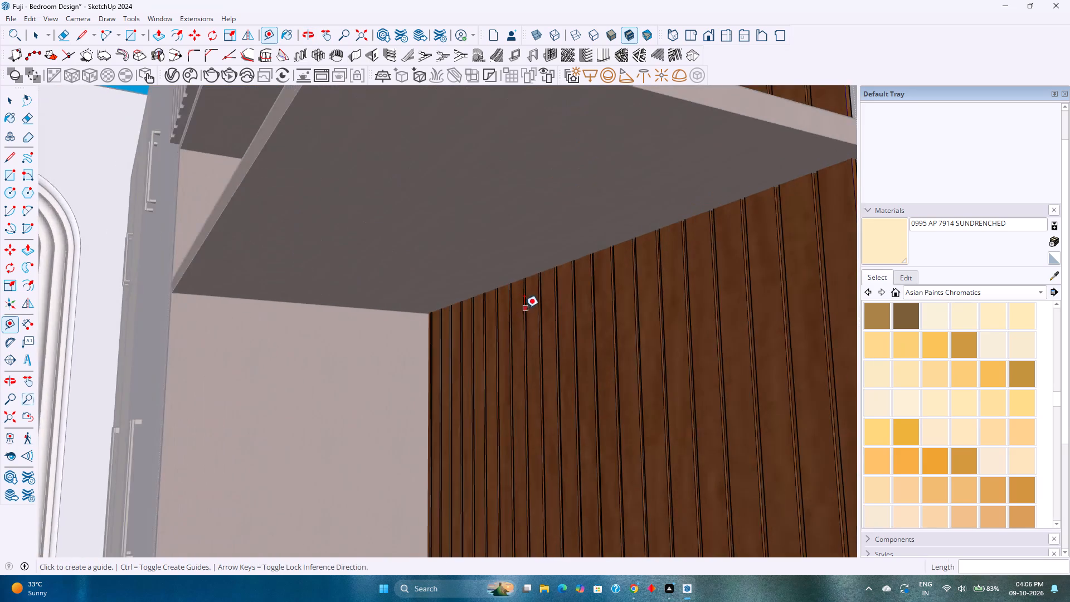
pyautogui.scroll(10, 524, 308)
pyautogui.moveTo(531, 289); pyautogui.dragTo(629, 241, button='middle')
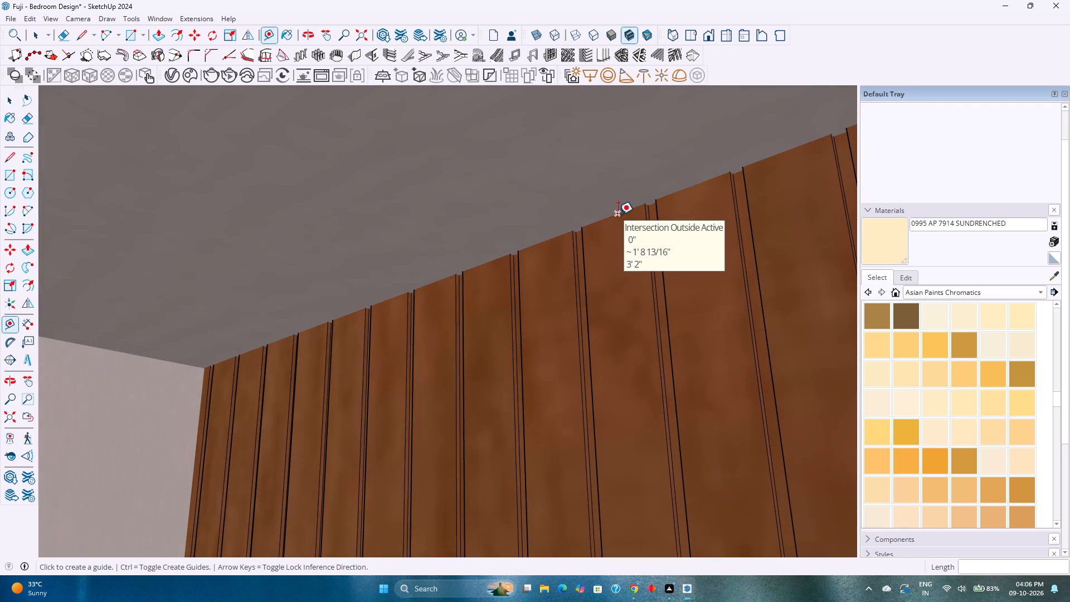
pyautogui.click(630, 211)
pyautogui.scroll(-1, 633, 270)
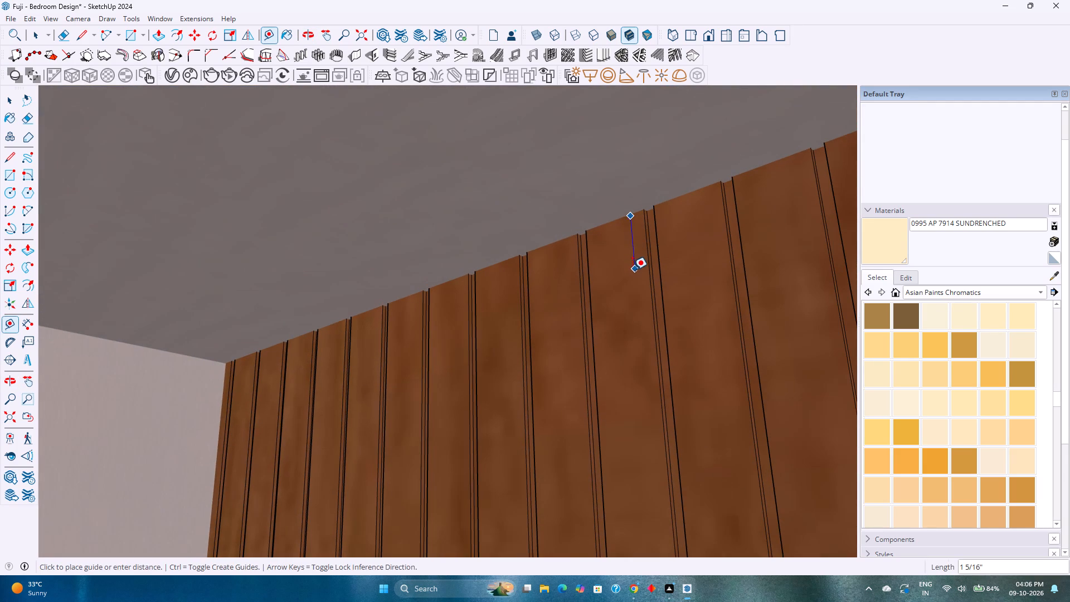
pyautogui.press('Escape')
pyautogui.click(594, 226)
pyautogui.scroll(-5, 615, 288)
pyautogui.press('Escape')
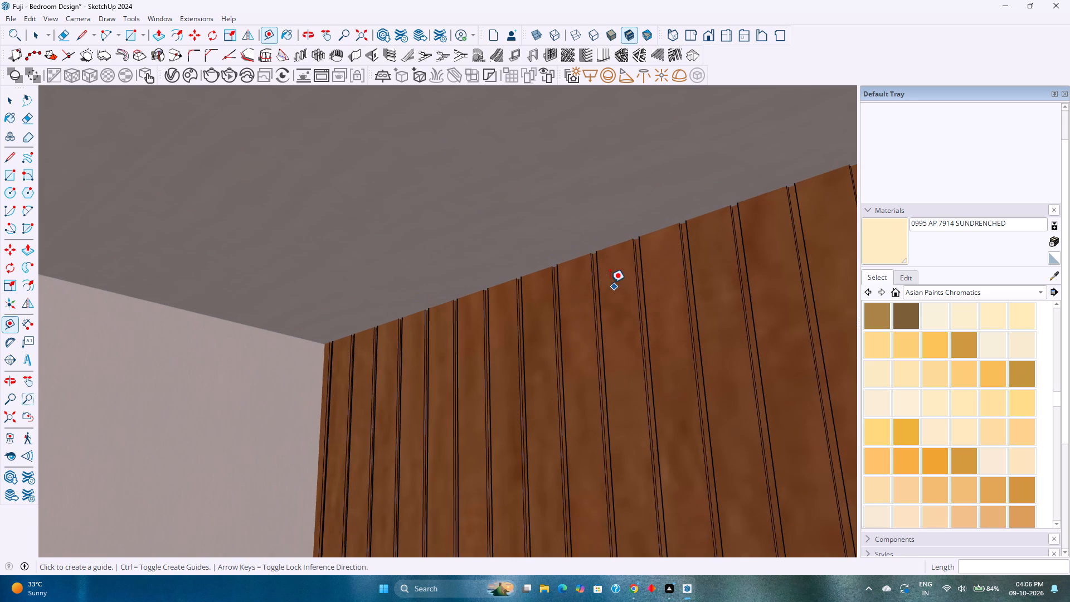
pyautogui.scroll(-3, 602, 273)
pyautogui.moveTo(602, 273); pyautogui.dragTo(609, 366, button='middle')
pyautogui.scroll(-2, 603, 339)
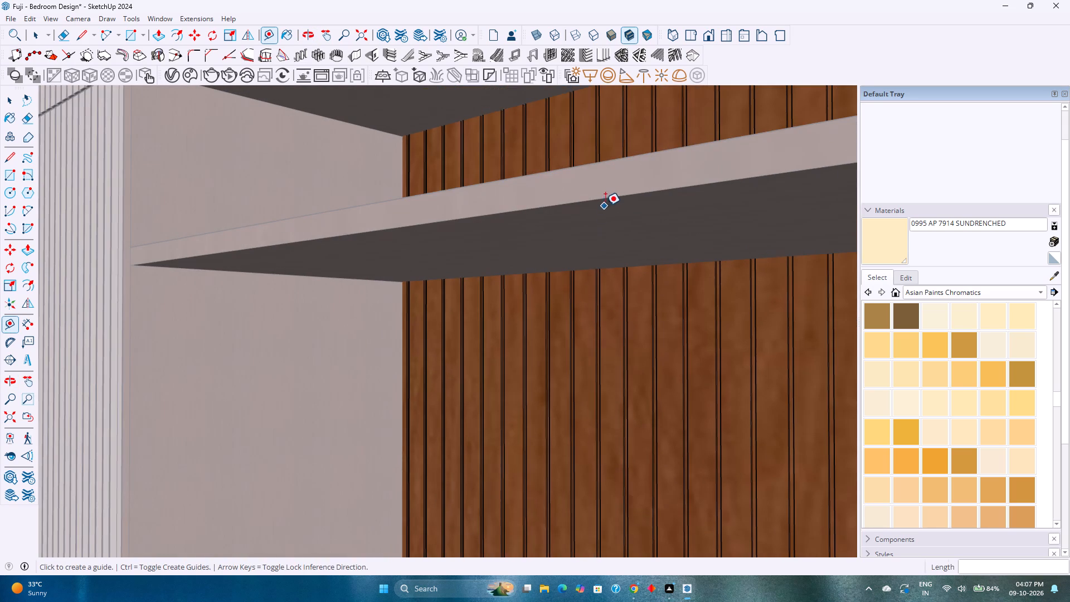
# Place horizontal guides on the slatted back panel, one where the shelf's underside meets it and one about 1' 4" below that.
pyautogui.click(605, 201)
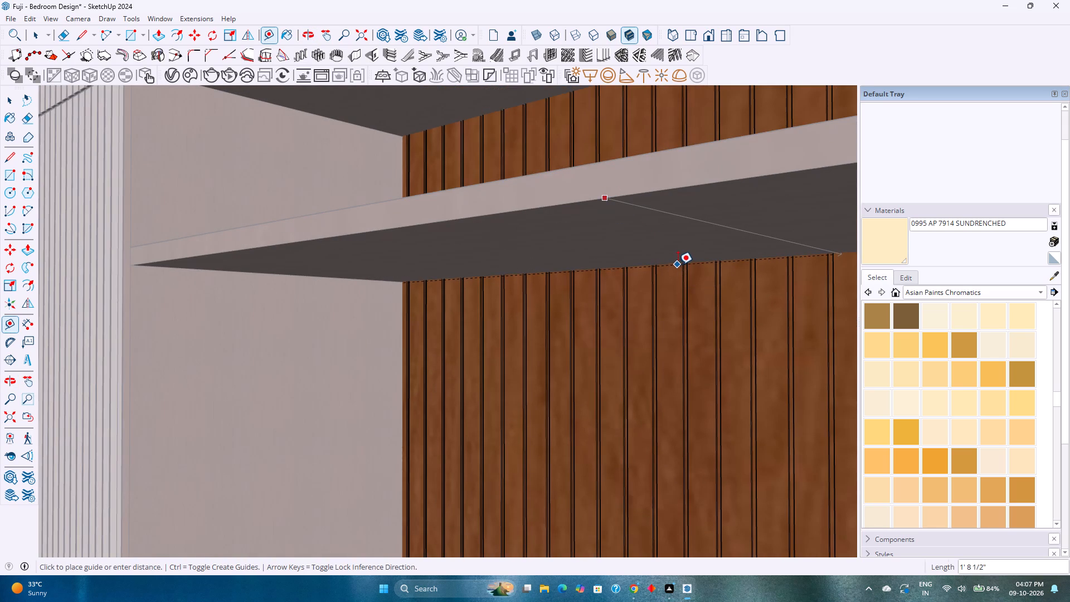
pyautogui.click(678, 265)
pyautogui.scroll(13, 671, 278)
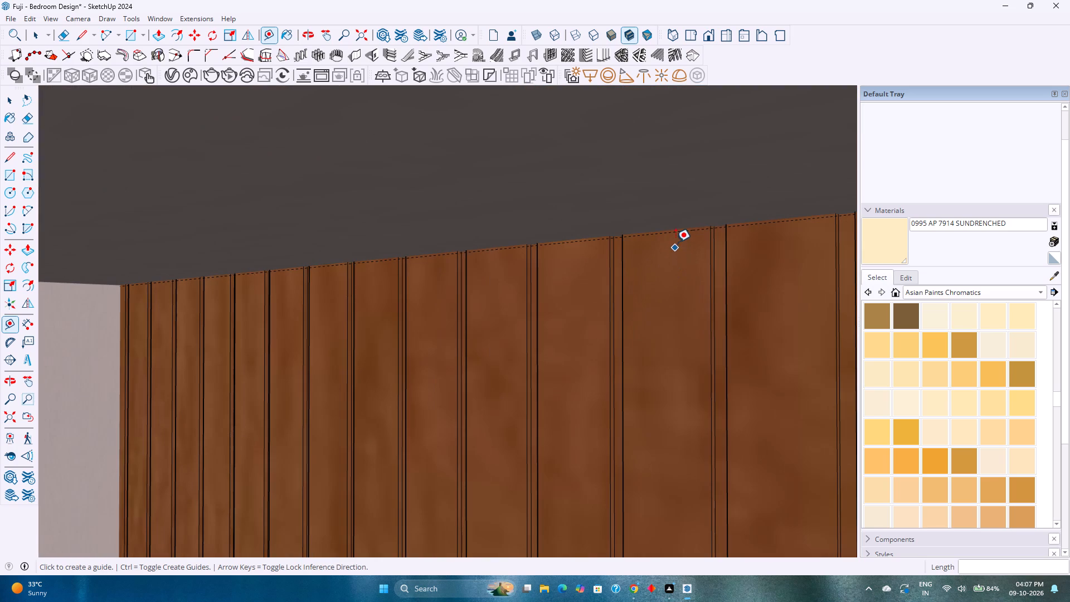
pyautogui.click(676, 235)
pyautogui.scroll(-12, 672, 289)
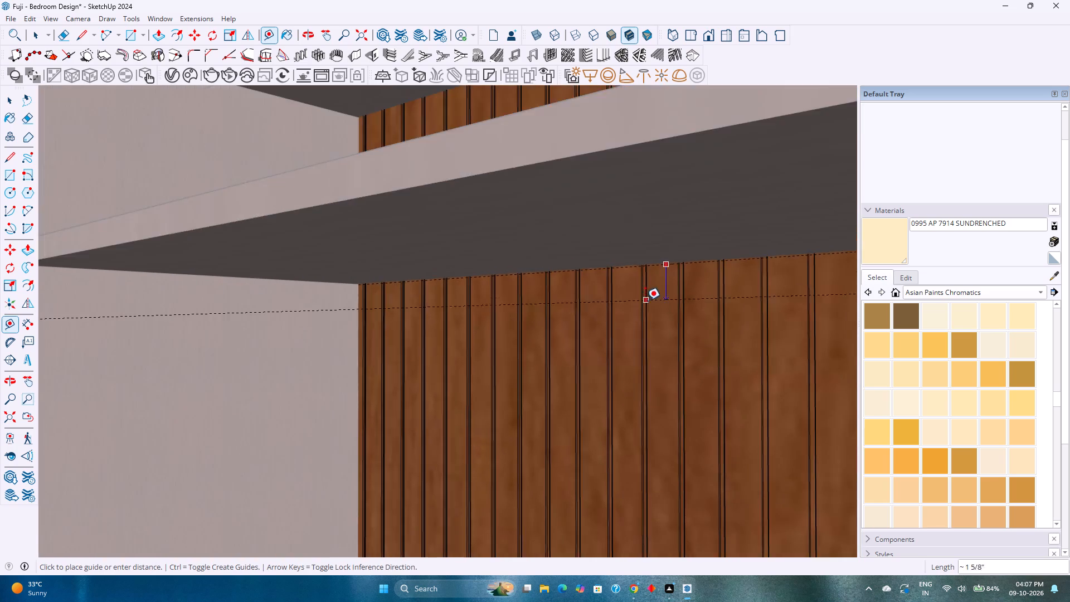
pyautogui.scroll(-4, 645, 300)
pyautogui.keyDown('shift'); pyautogui.scroll(-1, 641, 311); pyautogui.keyUp('shift')
pyautogui.keyDown('shift'); pyautogui.moveTo(632, 349); pyautogui.dragTo(594, 283, button='middle'); pyautogui.keyUp('shift')
pyautogui.scroll(-9, 597, 279)
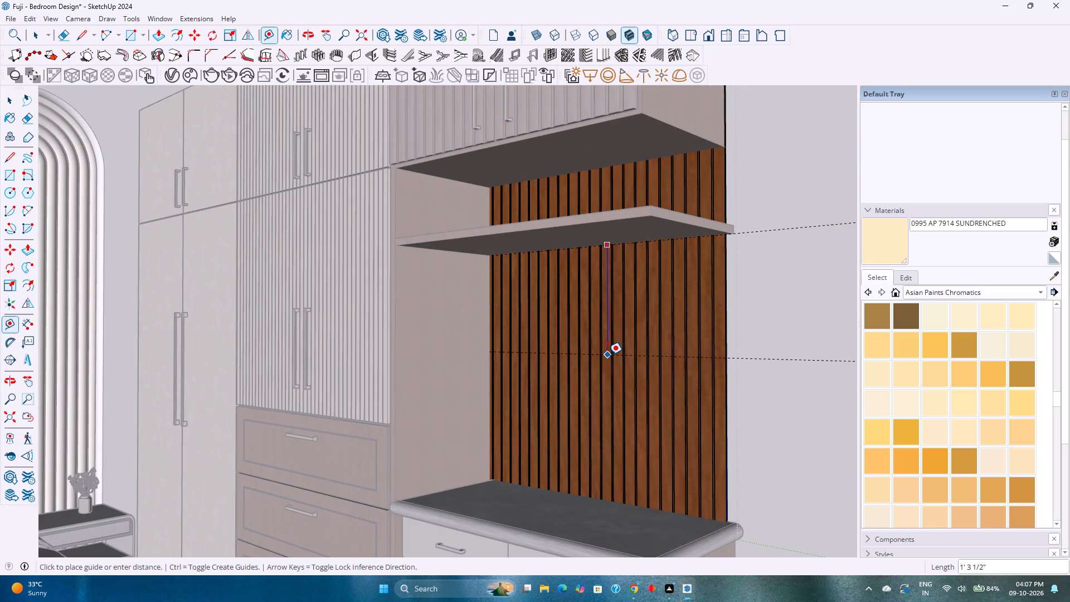
pyautogui.click(606, 360)
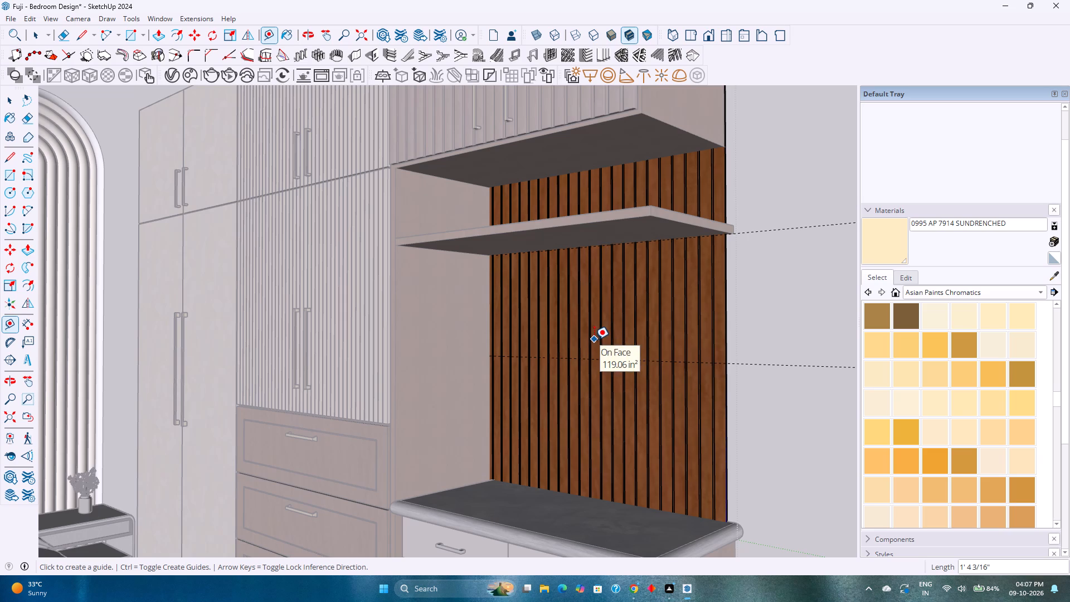
# Place a vertical guide on the slatted panel about 1' 7" in from its outer edge, crossing the lower horizontal guide.
pyautogui.click(724, 336)
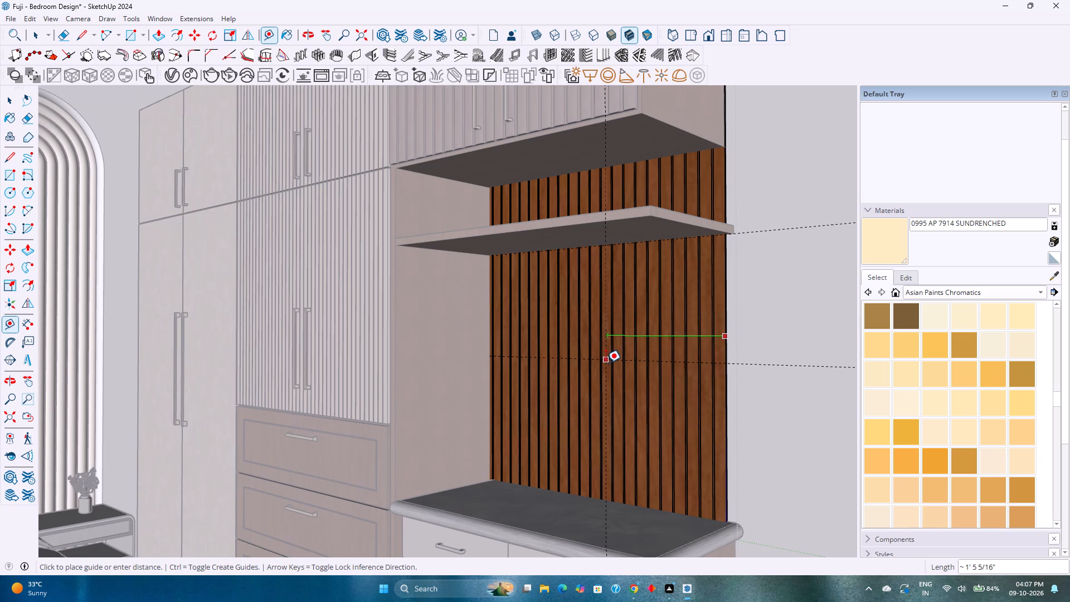
pyautogui.moveTo(606, 363); pyautogui.dragTo(708, 378, button='middle')
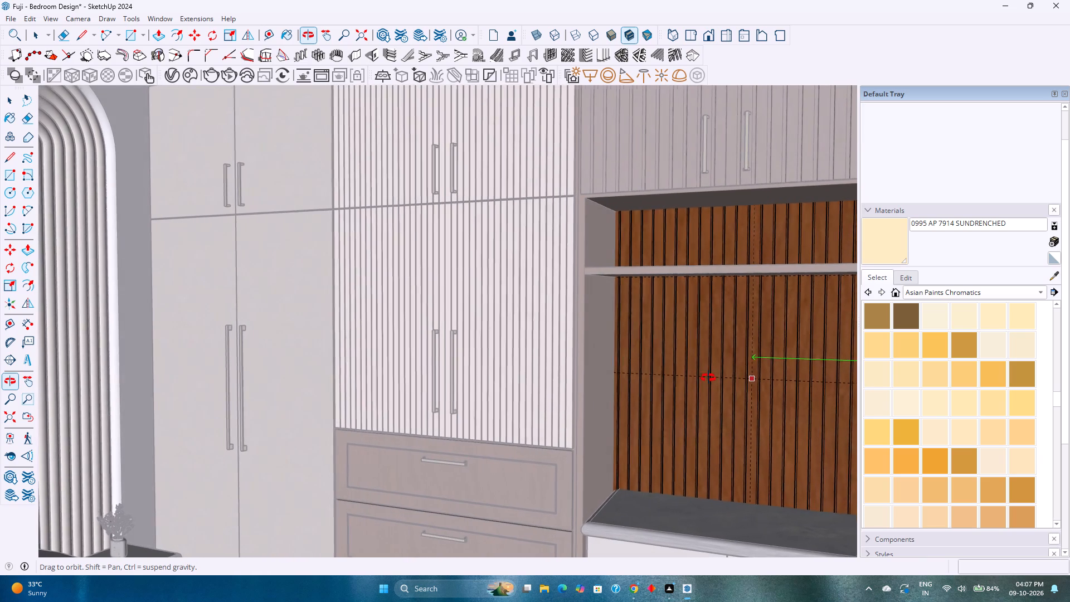
pyautogui.moveTo(708, 378); pyautogui.dragTo(709, 378, button='middle')
pyautogui.keyDown('shift'); pyautogui.moveTo(709, 378); pyautogui.dragTo(530, 355, button='middle'); pyautogui.keyUp('shift')
pyautogui.moveTo(530, 355); pyautogui.dragTo(603, 377, button='middle')
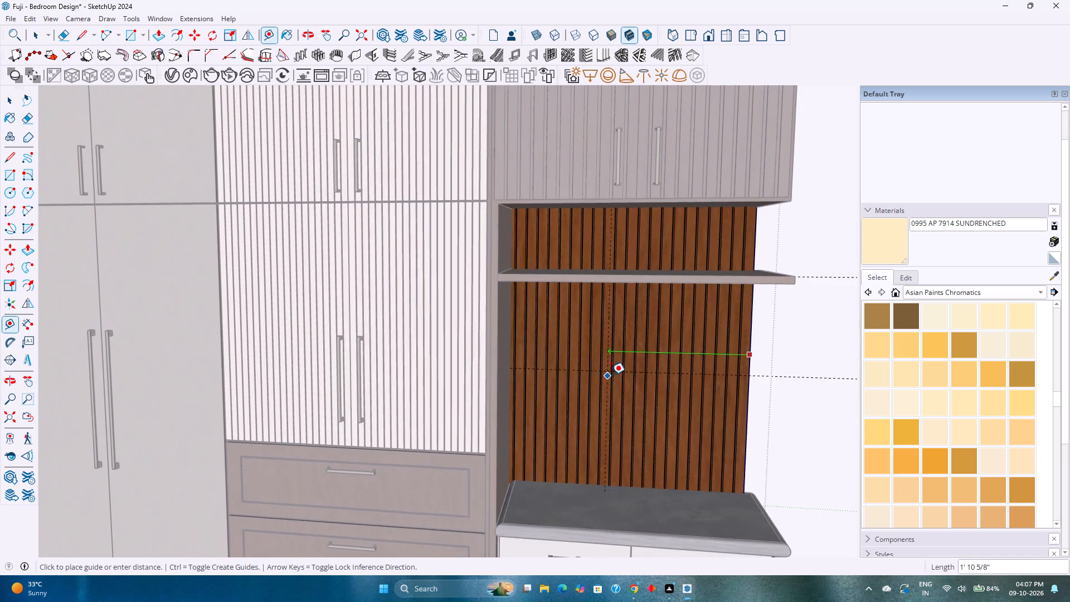
pyautogui.scroll(5, 616, 374)
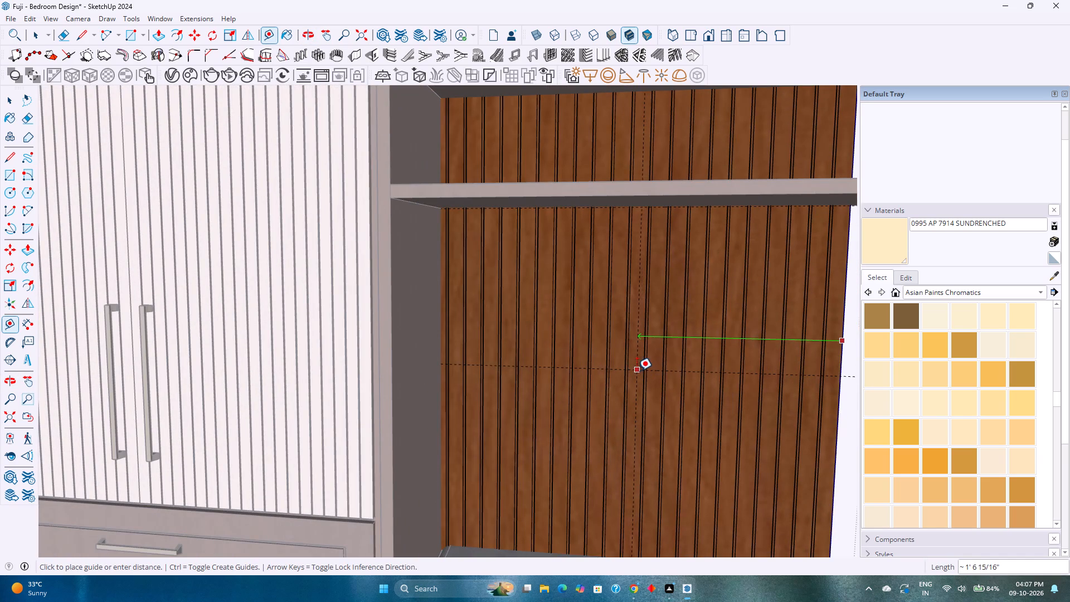
pyautogui.click(637, 371)
pyautogui.scroll(-1, 576, 353)
pyautogui.moveTo(576, 353); pyautogui.dragTo(456, 314, button='middle')
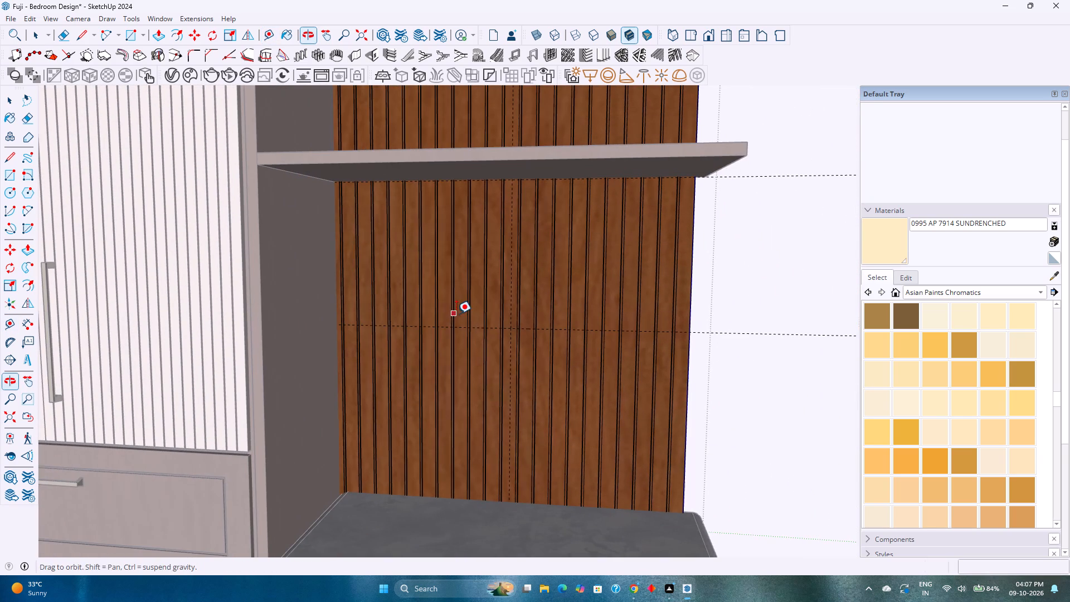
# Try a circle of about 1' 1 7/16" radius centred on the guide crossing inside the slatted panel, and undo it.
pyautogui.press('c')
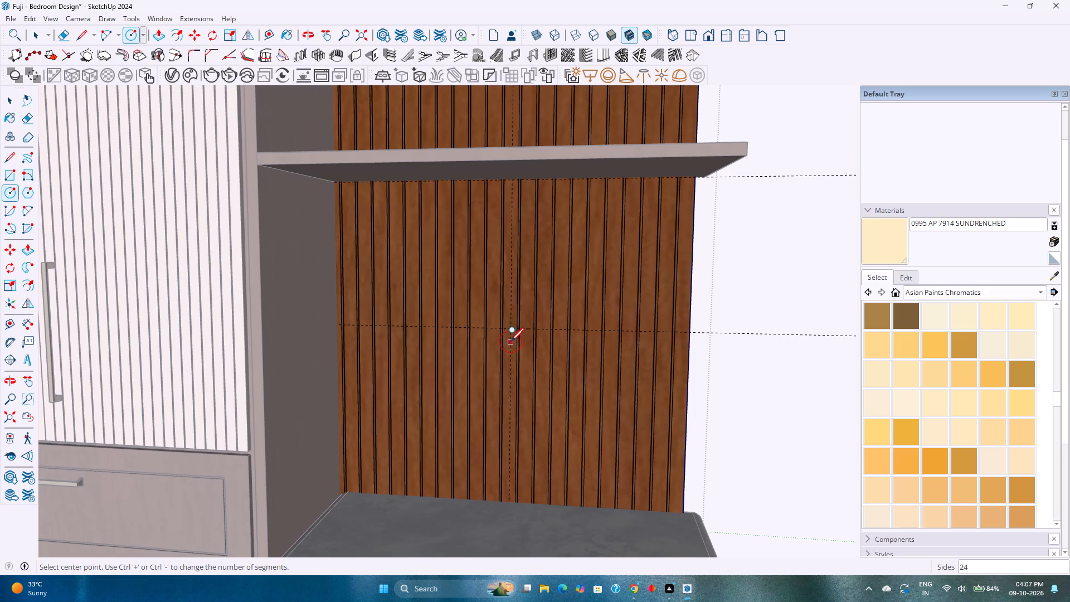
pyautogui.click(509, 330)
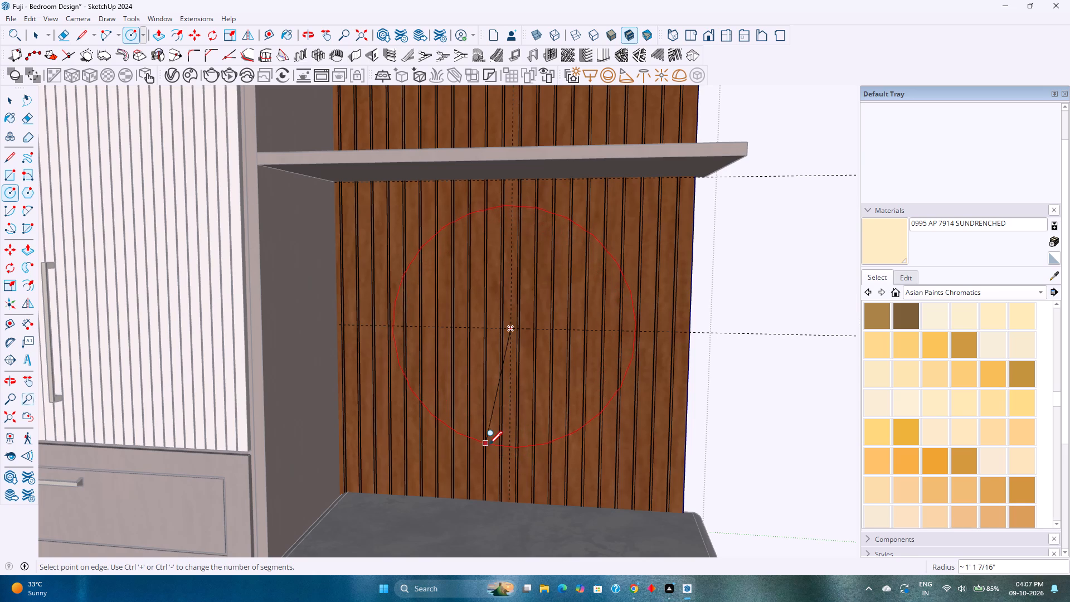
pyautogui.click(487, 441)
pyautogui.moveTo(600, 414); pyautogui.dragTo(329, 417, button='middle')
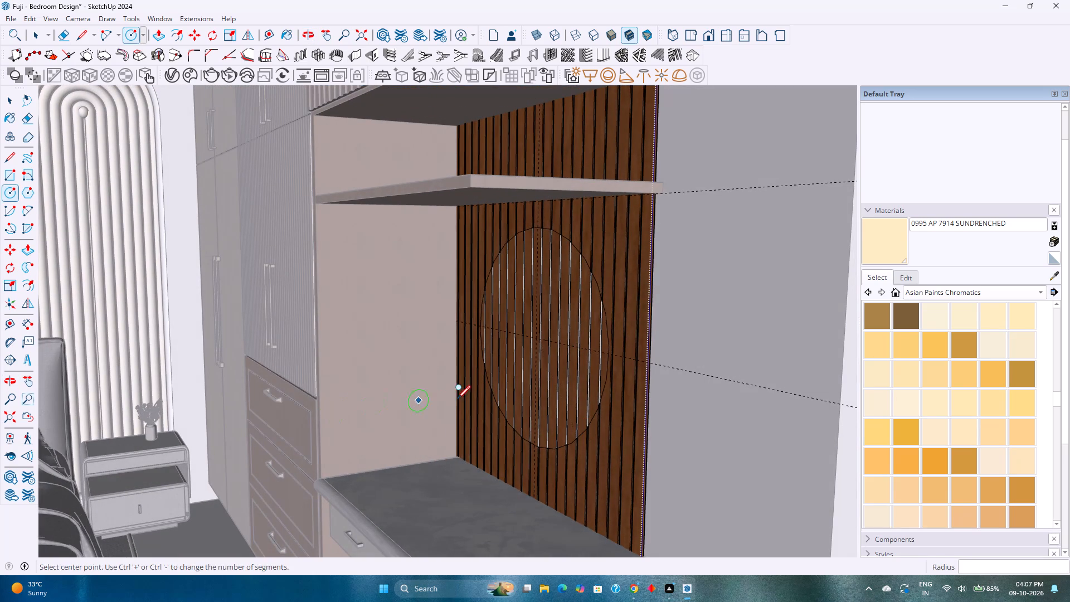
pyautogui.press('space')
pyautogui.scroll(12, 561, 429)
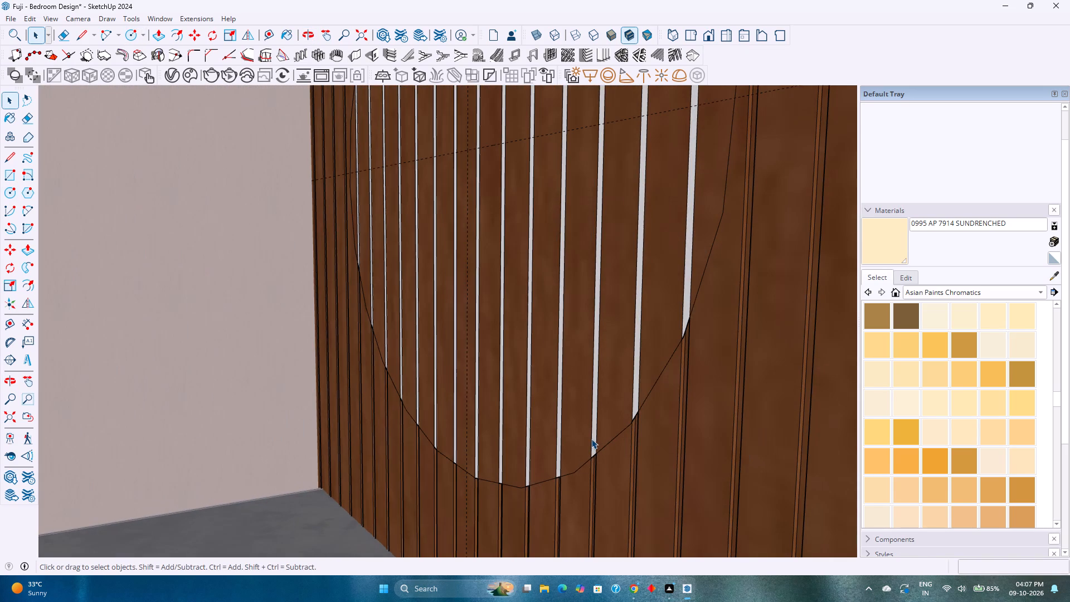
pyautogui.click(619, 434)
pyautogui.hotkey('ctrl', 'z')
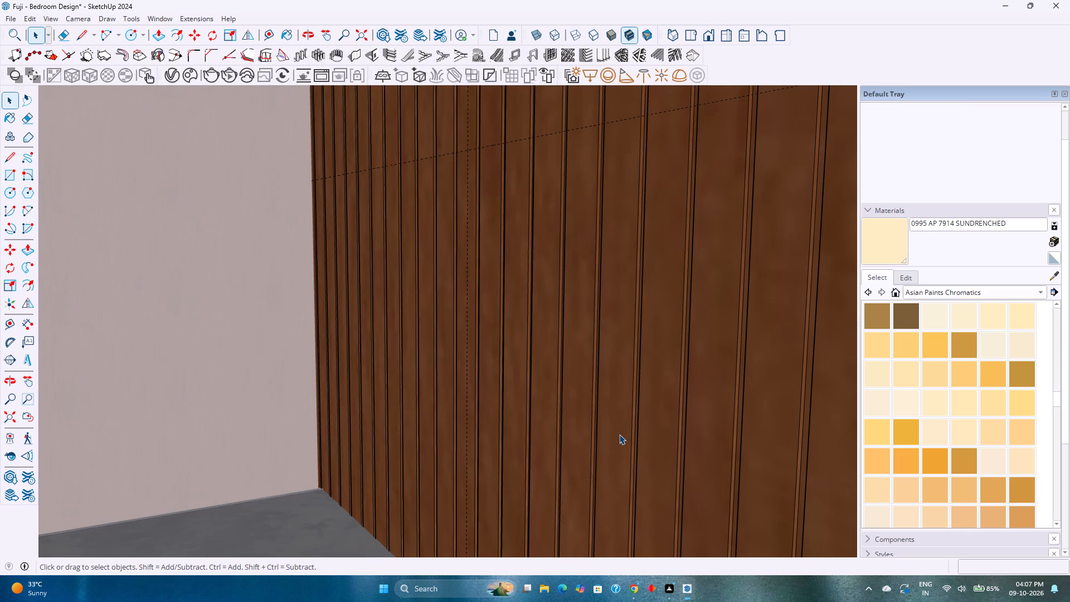
# Close the slatted panel's editing and draw a circle of 11" radius on it, centred on the guide crossing.
pyautogui.scroll(-12, 617, 433)
pyautogui.press('Escape')
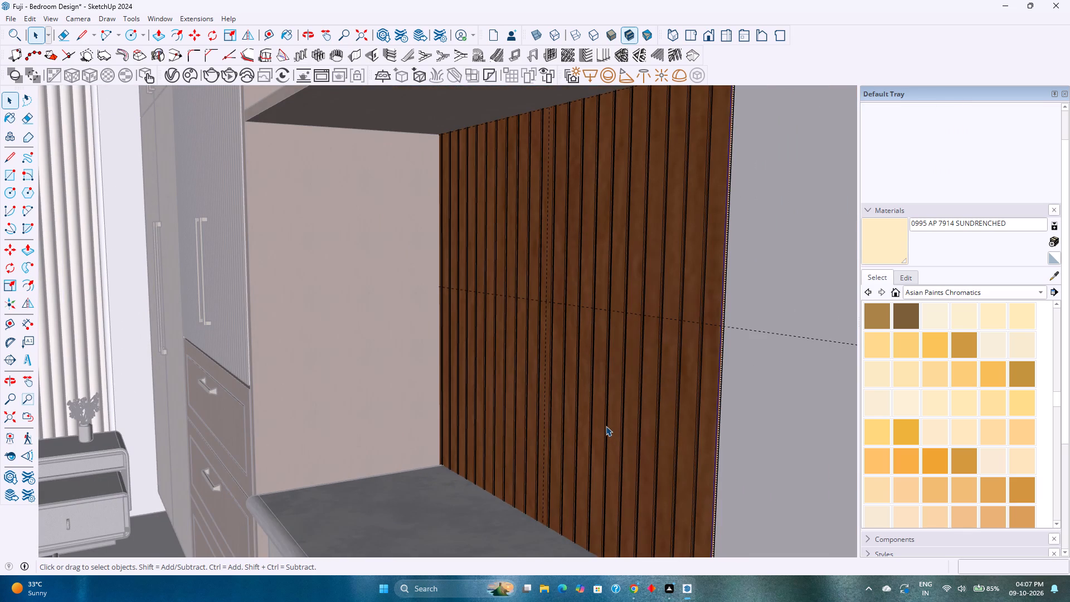
pyautogui.scroll(1, 201, 113)
pyautogui.scroll(-3, 201, 113)
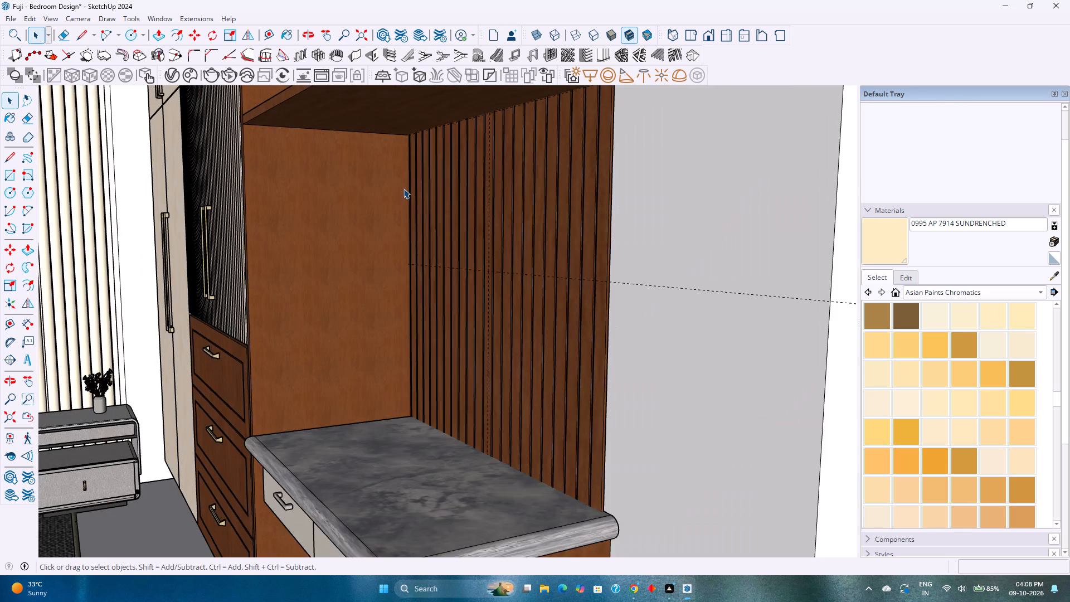
pyautogui.scroll(-5, 412, 187)
pyautogui.click(571, 199)
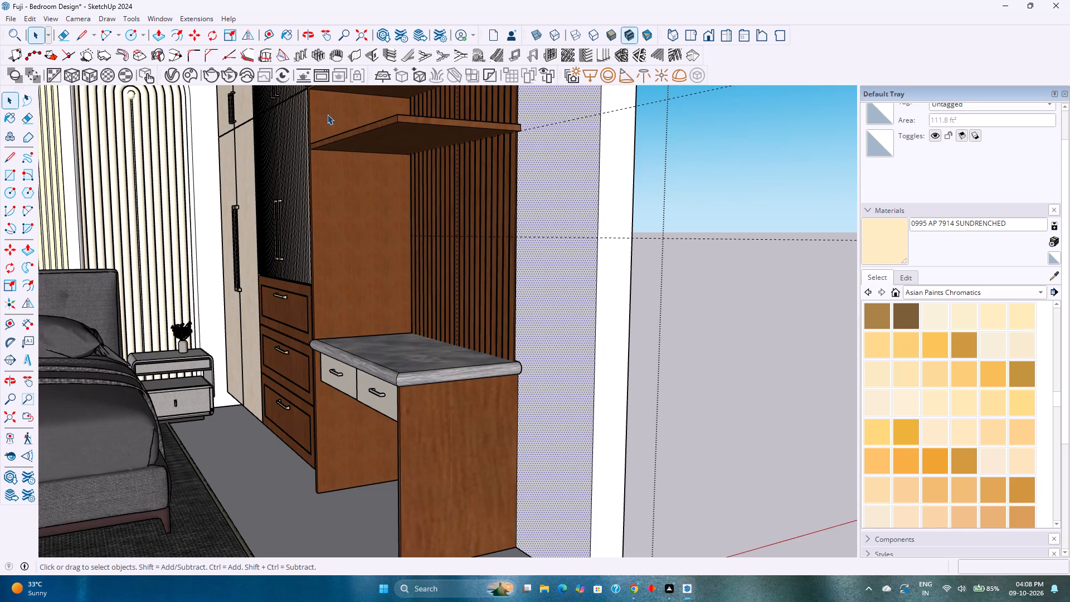
pyautogui.click(132, 36)
pyautogui.scroll(16, 445, 239)
pyautogui.click(492, 225)
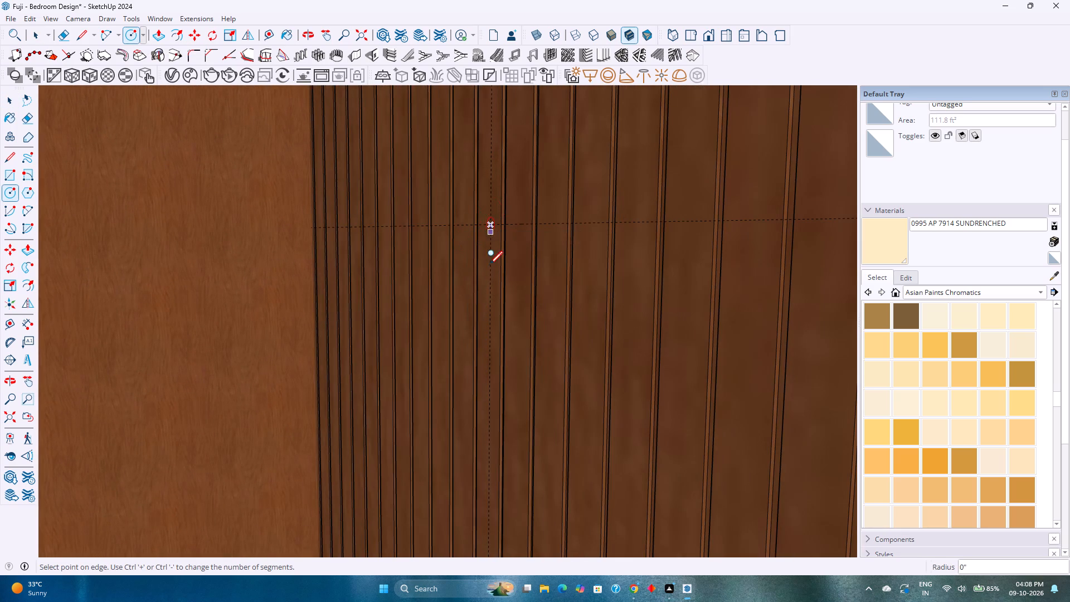
pyautogui.scroll(-8, 493, 281)
pyautogui.moveTo(490, 321); pyautogui.dragTo(719, 373, button='middle')
pyautogui.scroll(-4, 586, 385)
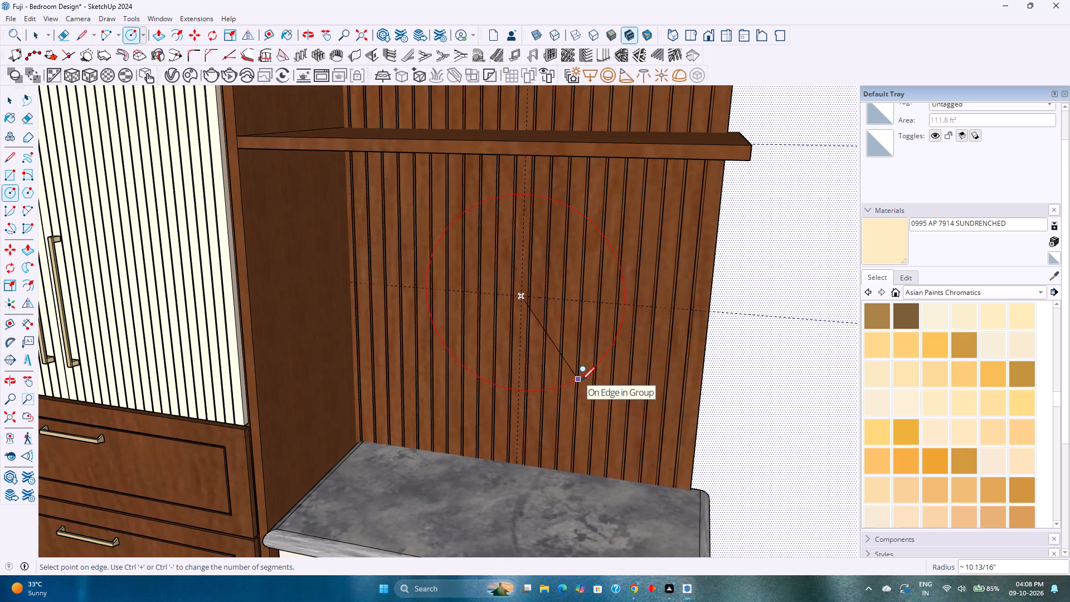
pyautogui.write('11')
pyautogui.press('Return')
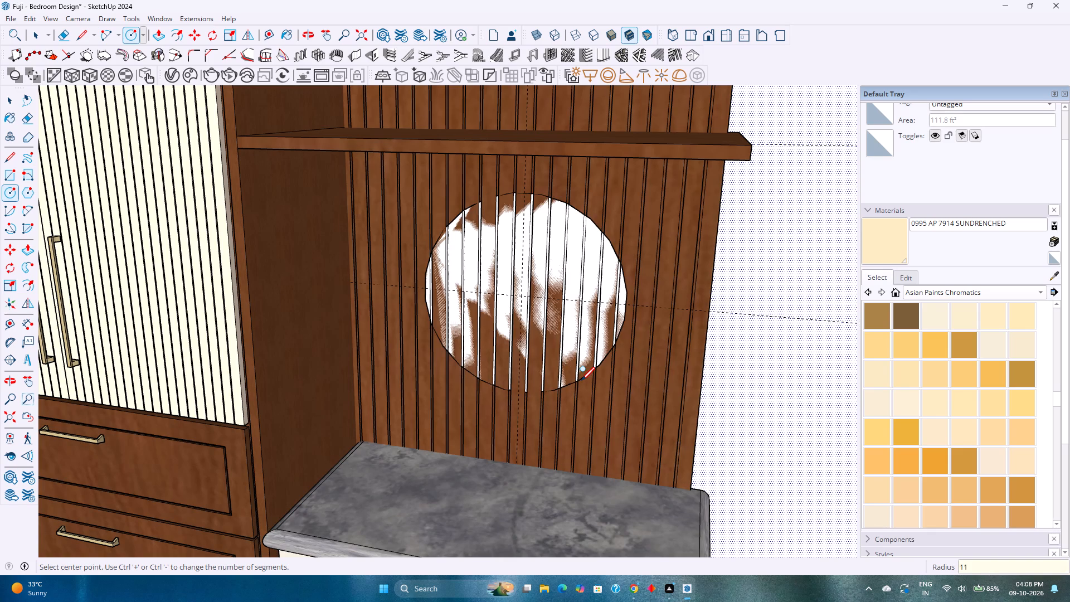
# Set the circle's segment count to 400.
pyautogui.press('space')
pyautogui.doubleClick(586, 360)
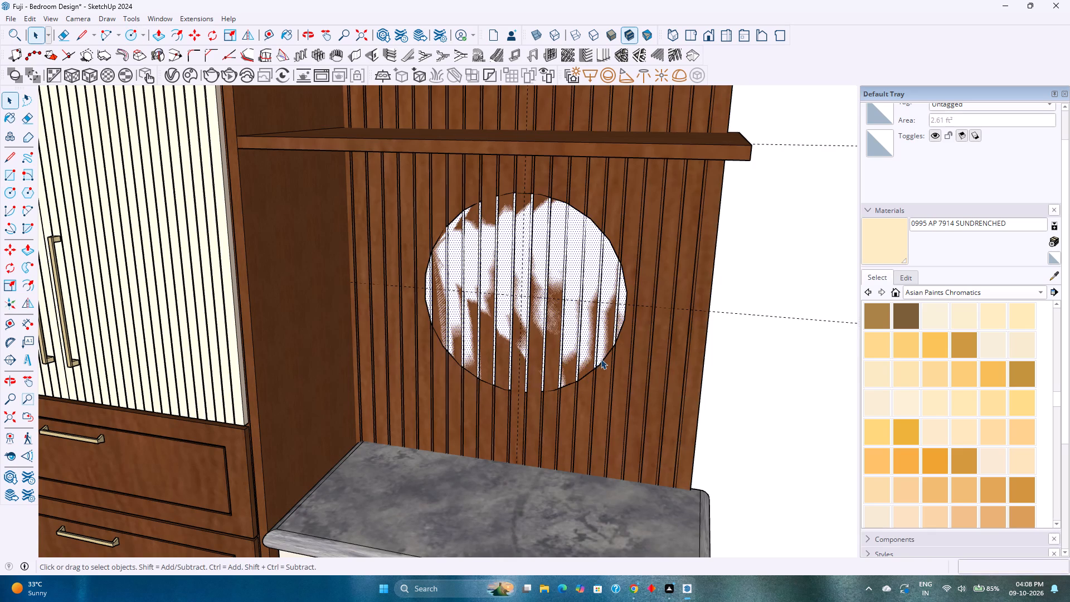
pyautogui.click(606, 356)
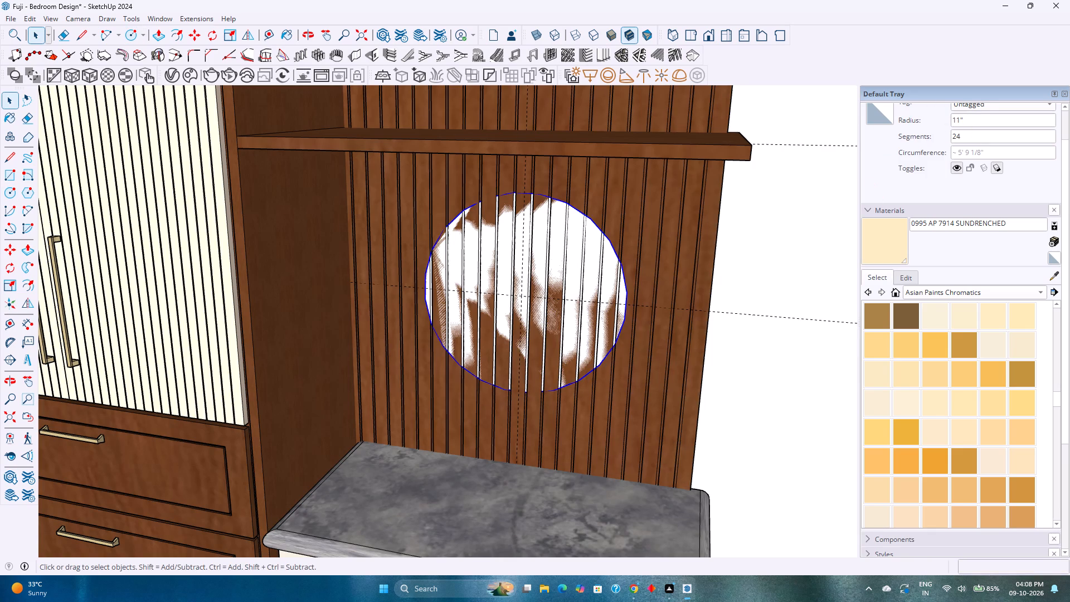
pyautogui.doubleClick(972, 141)
pyautogui.write('400')
pyautogui.press('Return')
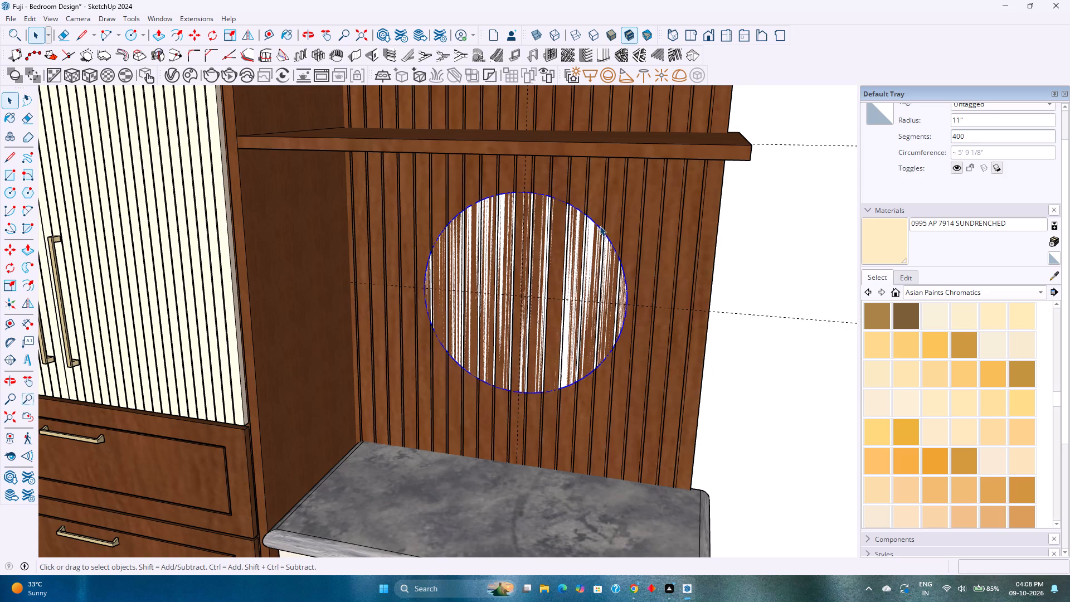
# Make a group from the circle's face and its edge.
pyautogui.rightClick(594, 254)
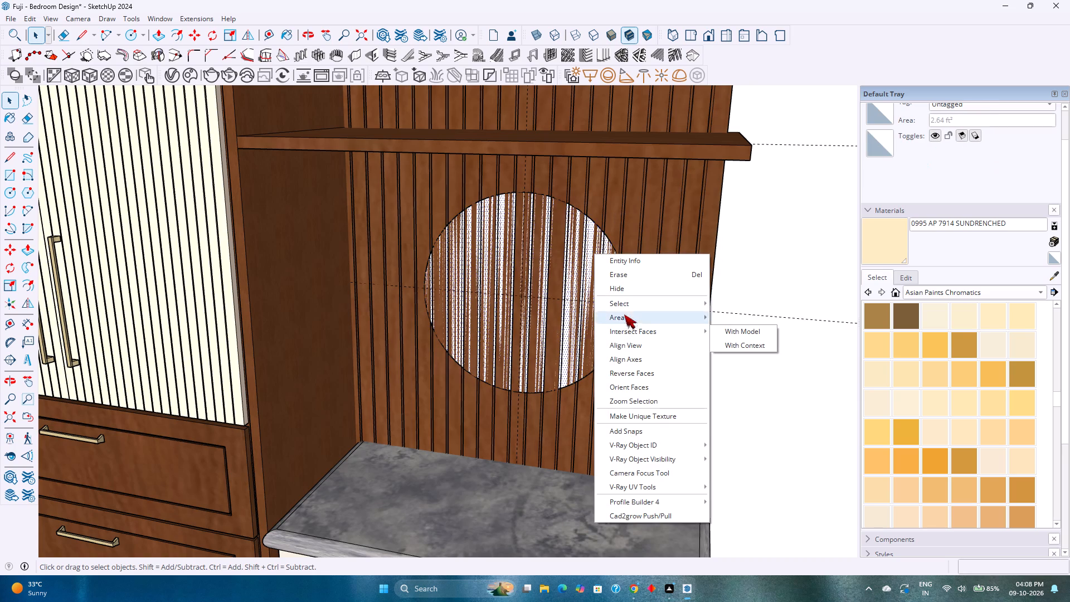
pyautogui.doubleClick(591, 239)
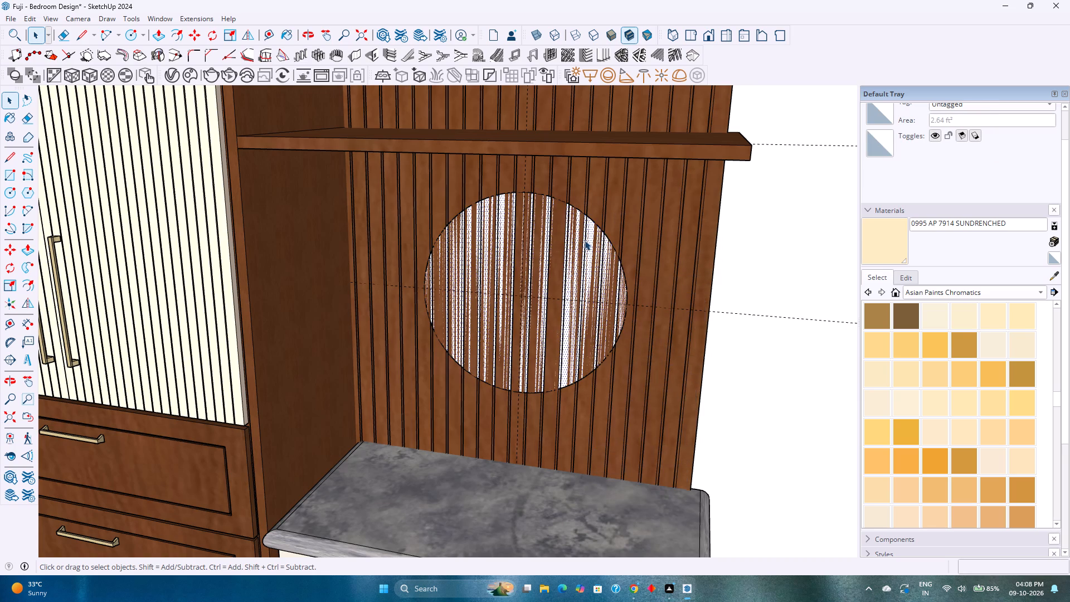
pyautogui.doubleClick(588, 239)
pyautogui.rightClick(588, 239)
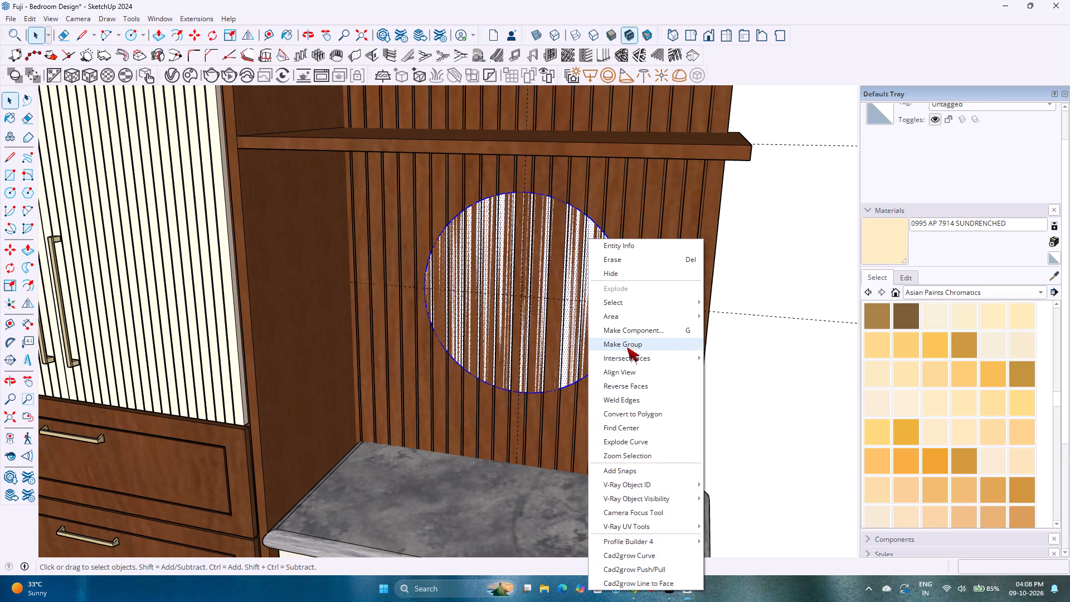
pyautogui.click(626, 346)
# Pull the circular face inside its group out to a thickness of 10 mm and close the group.
pyautogui.doubleClick(591, 267)
pyautogui.scroll(5, 591, 267)
pyautogui.moveTo(589, 281); pyautogui.dragTo(582, 289, button='middle')
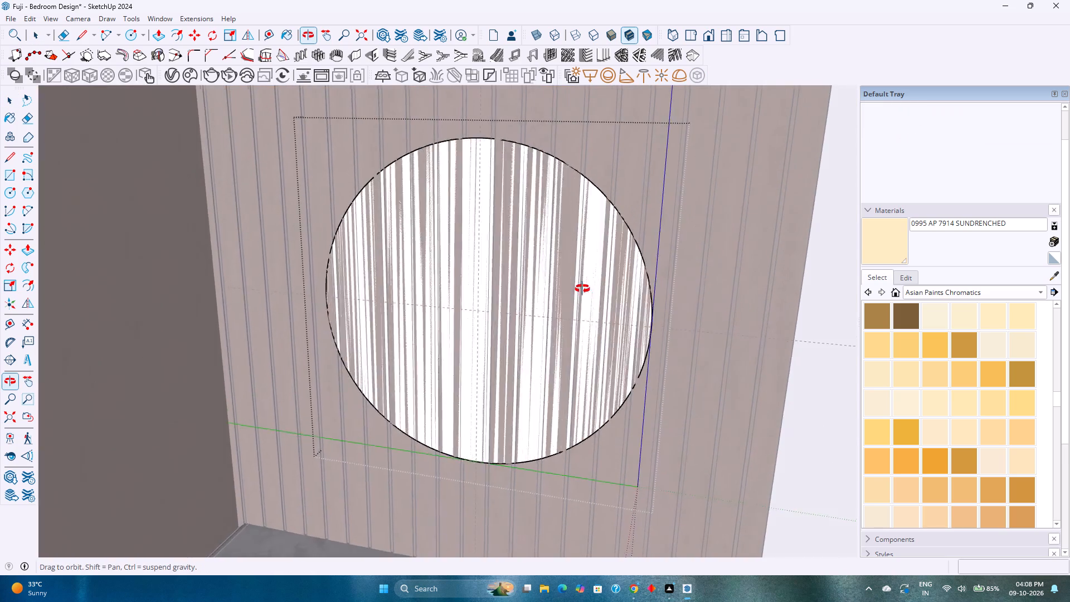
pyautogui.moveTo(582, 289); pyautogui.dragTo(442, 294, button='middle')
pyautogui.press('p')
pyautogui.click(543, 271)
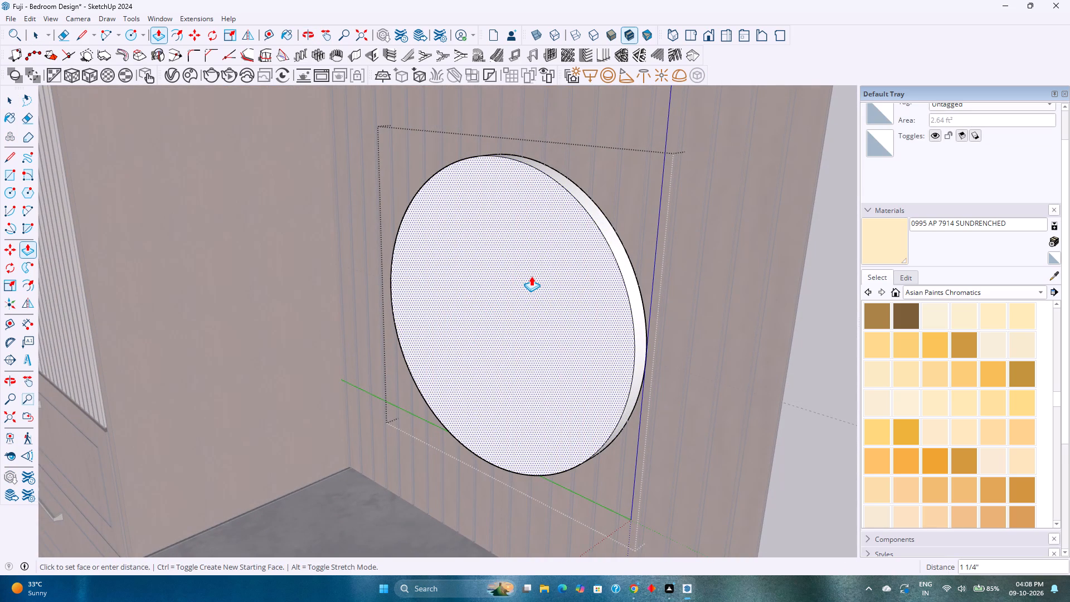
pyautogui.write('10')
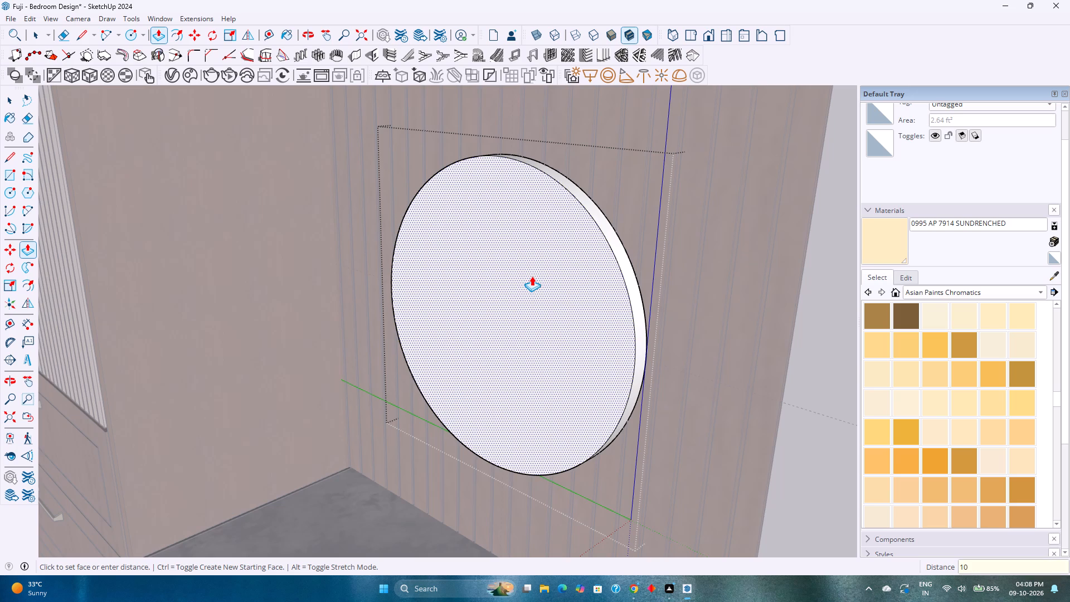
pyautogui.write('mm')
pyautogui.press('Return')
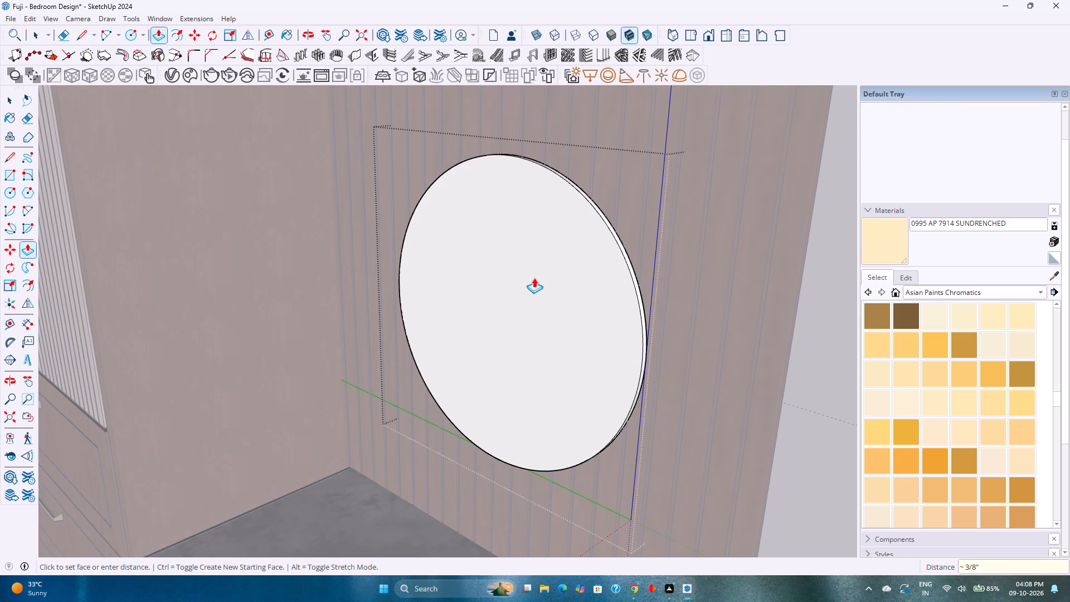
pyautogui.press('space')
pyautogui.moveTo(546, 272); pyautogui.dragTo(599, 309, button='middle')
pyautogui.press('Escape')
# Examine the disc's thickness and how it sits against the slatted back panel from the side.
pyautogui.scroll(-2, 588, 295)
pyautogui.keyDown('shift'); pyautogui.moveTo(588, 294); pyautogui.dragTo(558, 323, button='middle'); pyautogui.keyUp('shift')
pyautogui.moveTo(533, 332); pyautogui.dragTo(280, 270, button='middle')
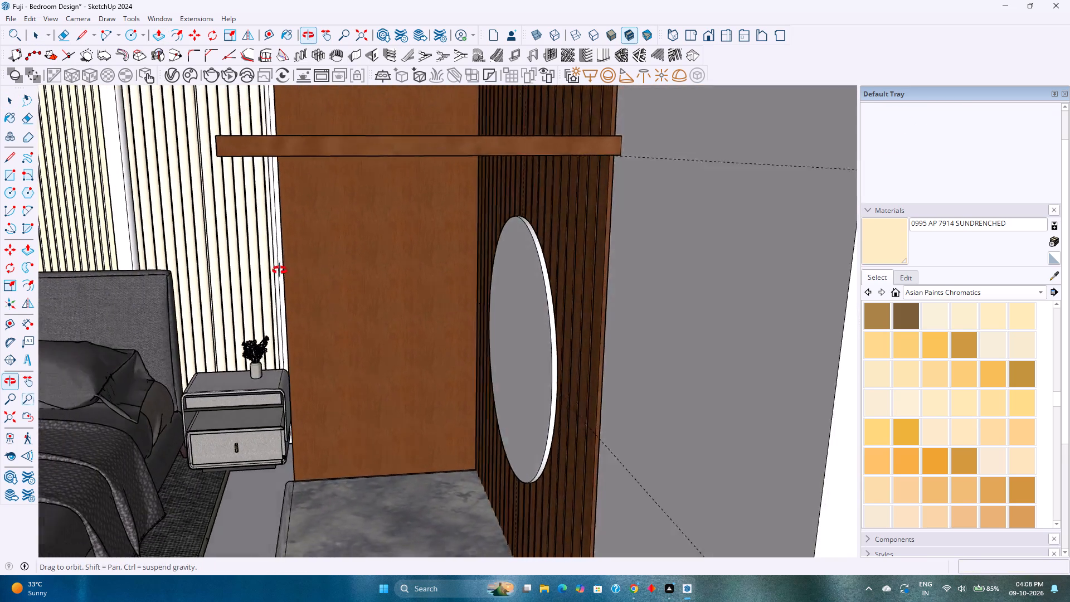
pyautogui.moveTo(280, 270); pyautogui.dragTo(408, 235, button='middle')
pyautogui.scroll(2, 520, 289)
pyautogui.keyDown('shift'); pyautogui.moveTo(526, 293); pyautogui.dragTo(459, 282, button='middle'); pyautogui.keyUp('shift')
pyautogui.scroll(2, 516, 293)
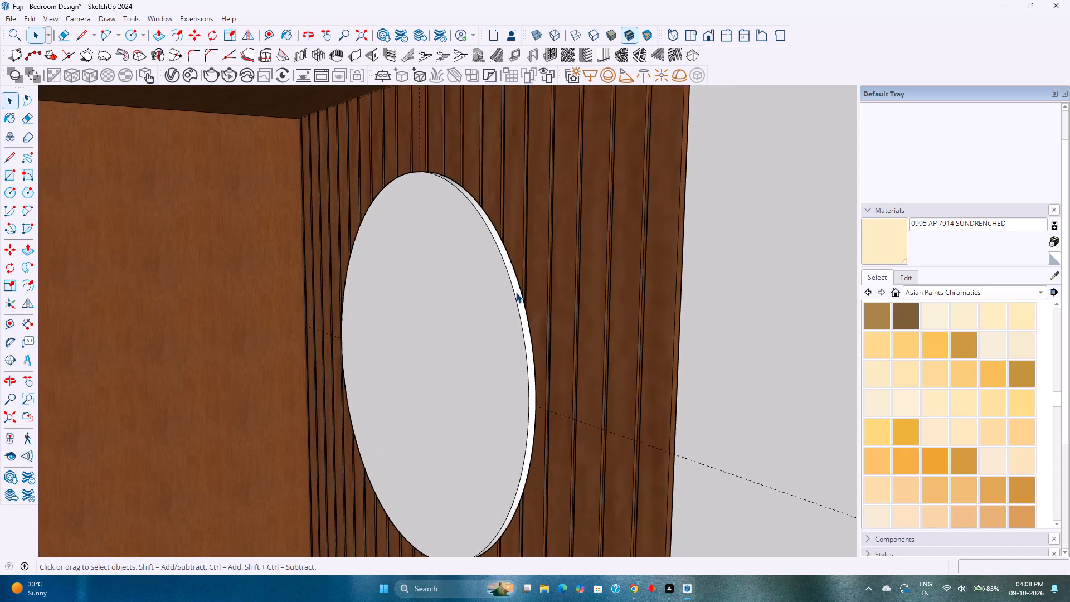
pyautogui.moveTo(516, 293); pyautogui.dragTo(410, 290, button='middle')
pyautogui.scroll(5, 497, 335)
pyautogui.keyDown('shift'); pyautogui.moveTo(522, 387); pyautogui.dragTo(520, 386, button='middle'); pyautogui.keyUp('shift')
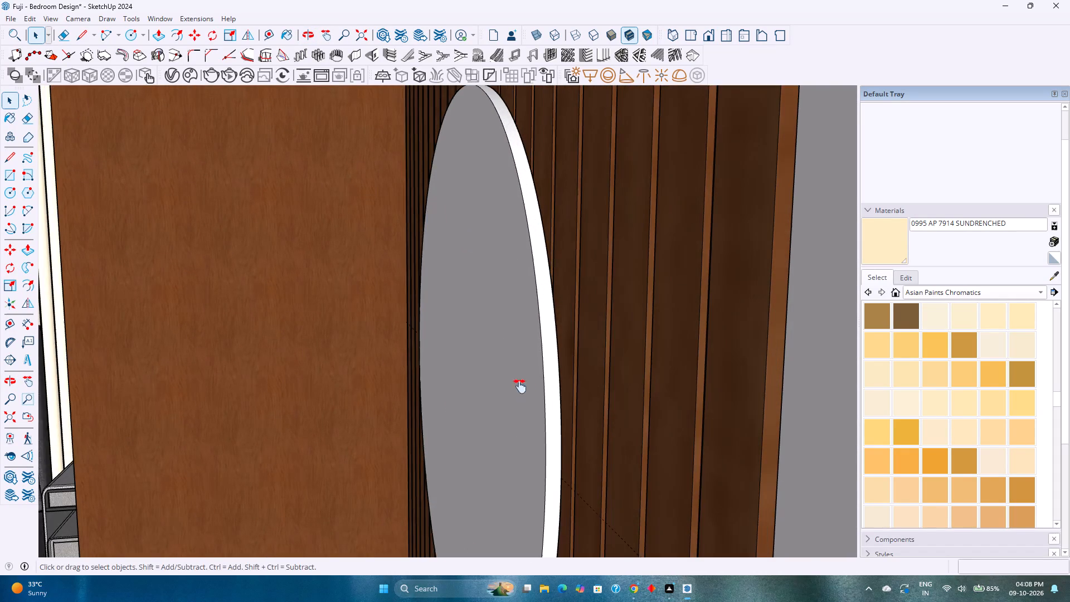
pyautogui.keyDown('shift'); pyautogui.moveTo(520, 386); pyautogui.dragTo(510, 301, button='middle'); pyautogui.keyUp('shift')
# Select the round disc, invert the selection and hide everything else in the bedroom model.
pyautogui.click(539, 311)
pyautogui.scroll(-3, 542, 314)
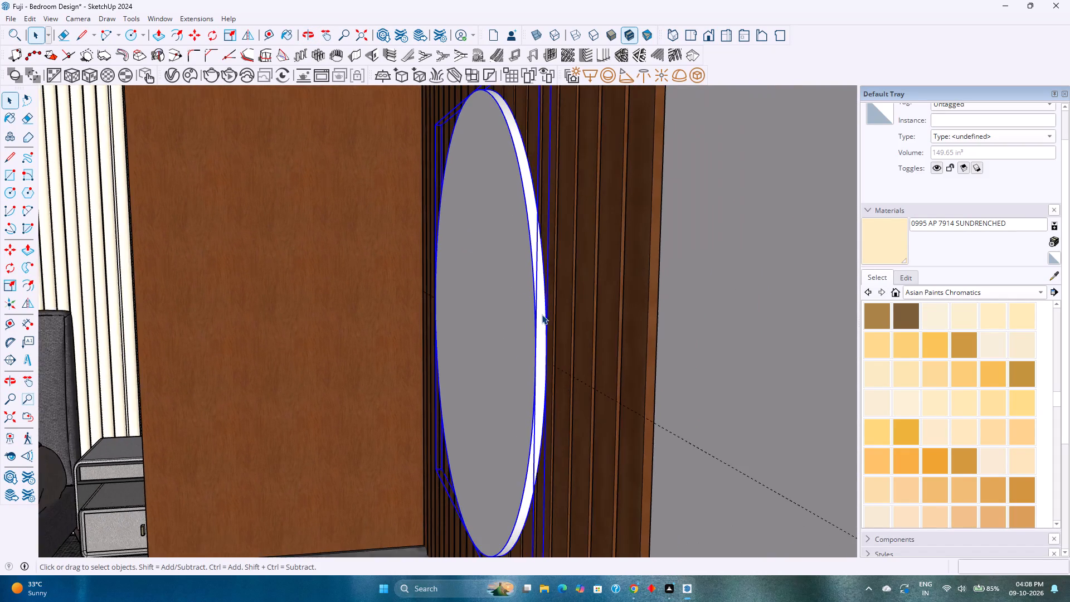
pyautogui.scroll(-18, 542, 314)
pyautogui.moveTo(542, 315); pyautogui.dragTo(674, 319, button='middle')
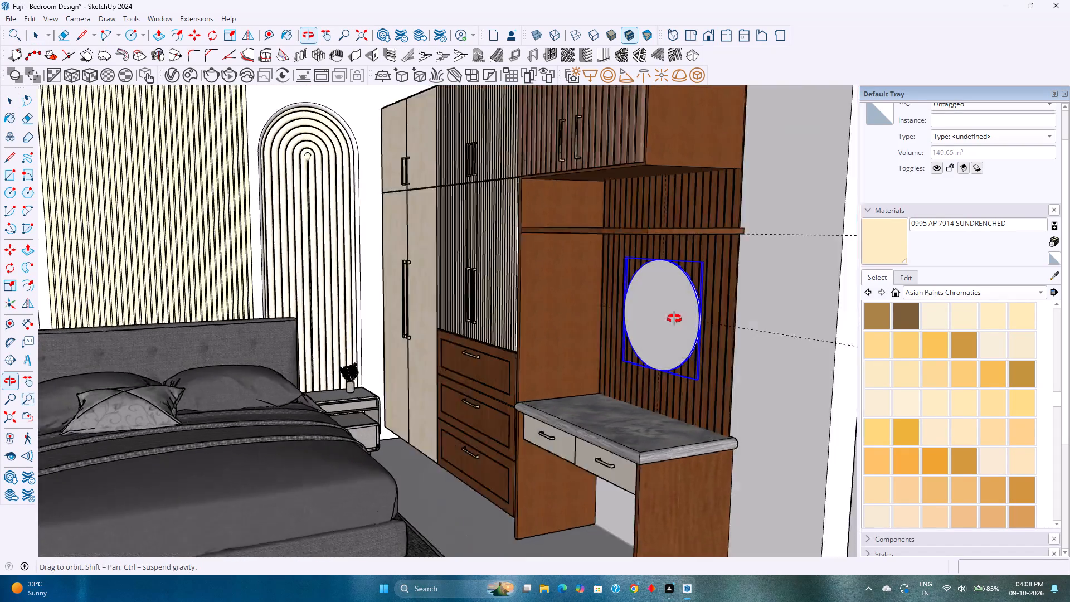
pyautogui.moveTo(674, 319); pyautogui.dragTo(711, 319, button='middle')
pyautogui.keyDown('shift'); pyautogui.moveTo(709, 319); pyautogui.dragTo(551, 298, button='middle'); pyautogui.keyUp('shift')
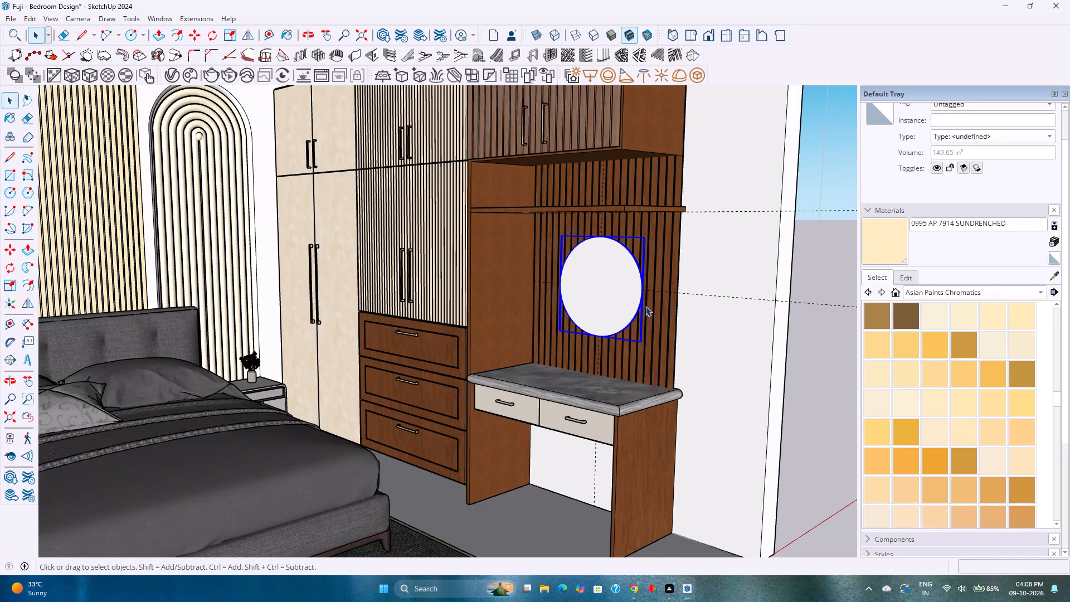
pyautogui.rightClick(625, 289)
pyautogui.click(787, 412)
pyautogui.rightClick(719, 271)
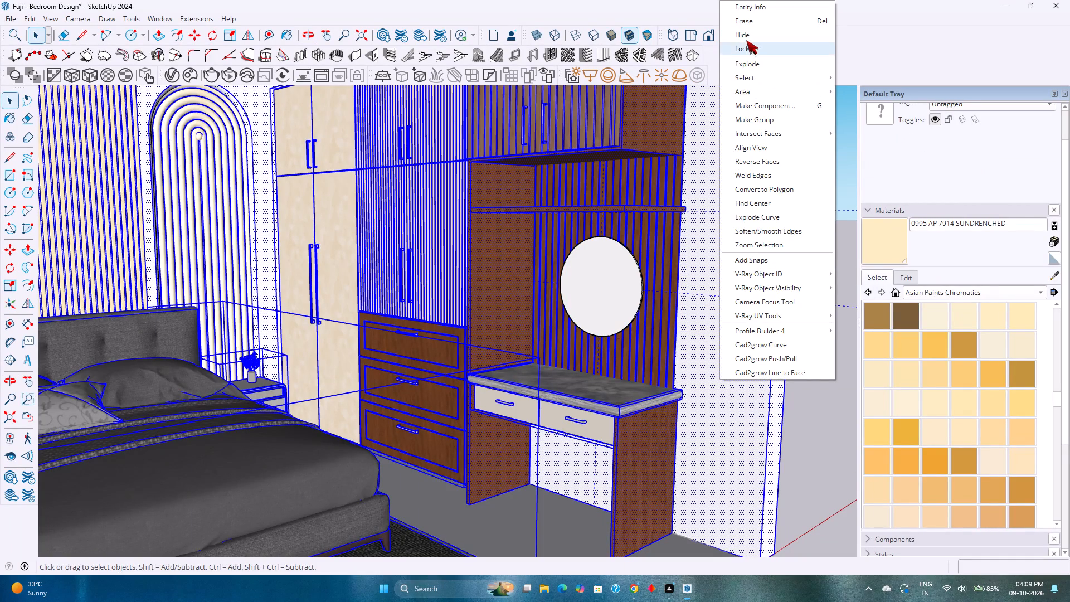
pyautogui.click(747, 40)
# Open the isolated round disc's group for editing from its front side.
pyautogui.scroll(2, 625, 292)
pyautogui.moveTo(628, 293); pyautogui.dragTo(302, 358, button='middle')
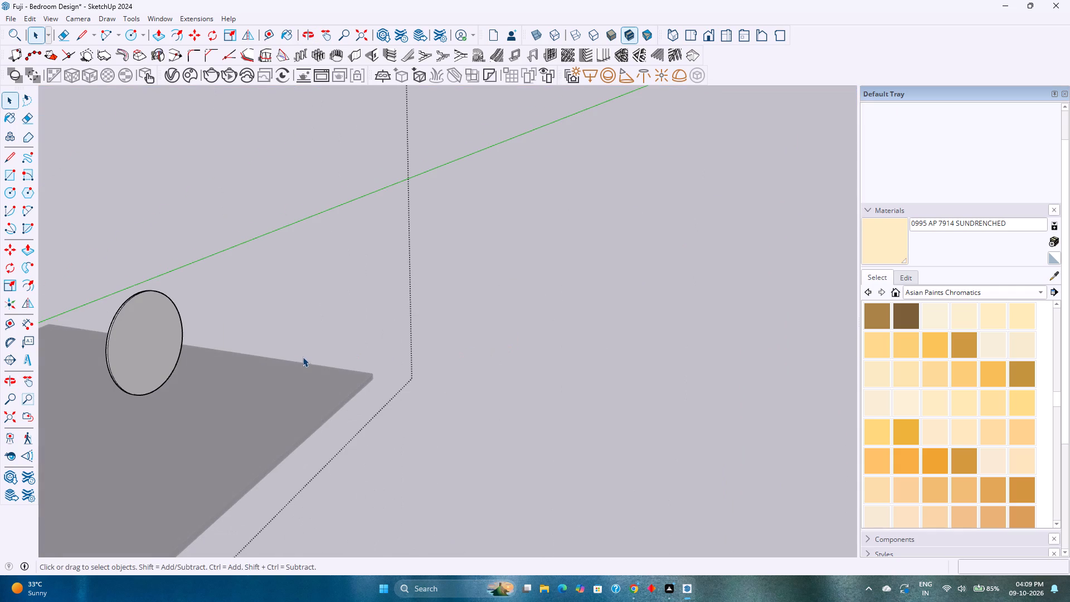
pyautogui.keyDown('shift'); pyautogui.moveTo(307, 358); pyautogui.dragTo(530, 352, button='middle'); pyautogui.keyUp('shift')
pyautogui.moveTo(561, 356); pyautogui.dragTo(488, 370, button='middle')
pyautogui.keyDown('shift'); pyautogui.moveTo(393, 361); pyautogui.dragTo(575, 374, button='middle'); pyautogui.keyUp('shift')
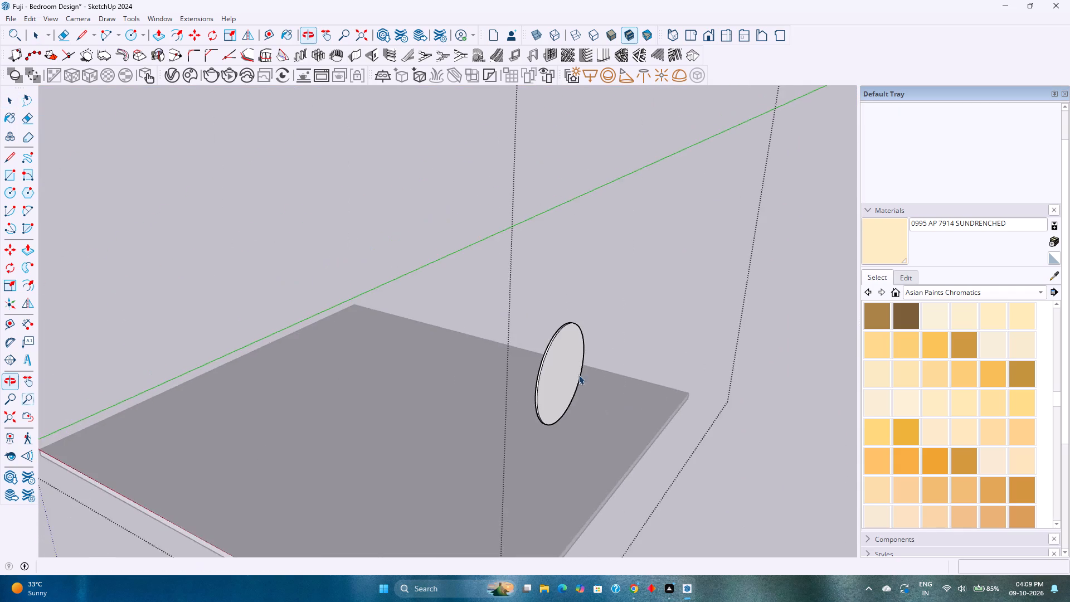
pyautogui.moveTo(583, 375); pyautogui.dragTo(426, 378, button='middle')
pyautogui.keyDown('shift'); pyautogui.moveTo(420, 377); pyautogui.dragTo(695, 420, button='middle'); pyautogui.keyUp('shift')
pyautogui.moveTo(691, 419); pyautogui.dragTo(609, 354, button='middle')
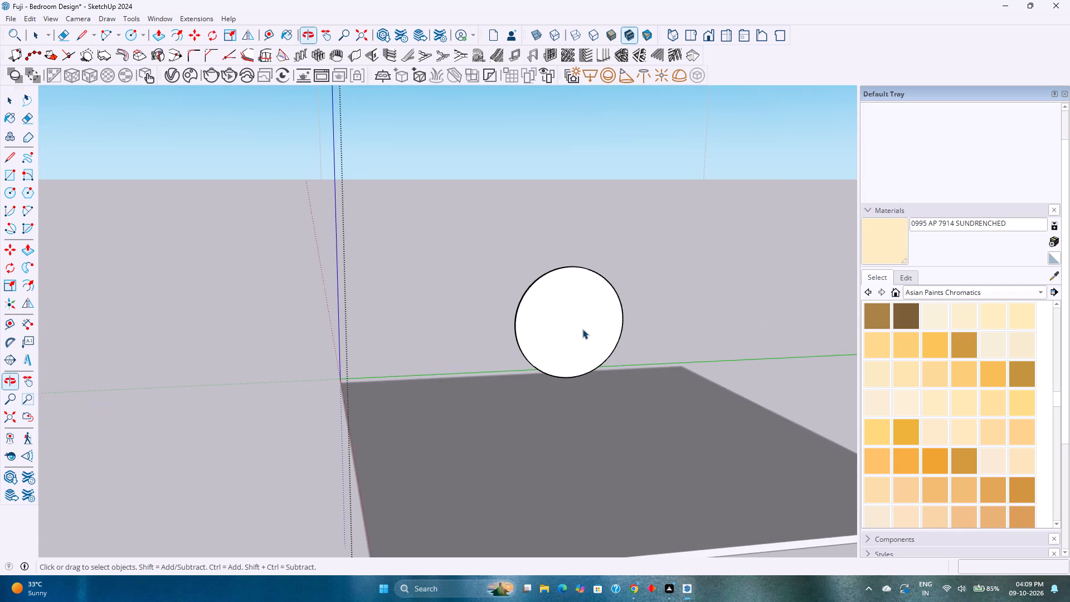
pyautogui.doubleClick(582, 329)
pyautogui.scroll(8, 582, 329)
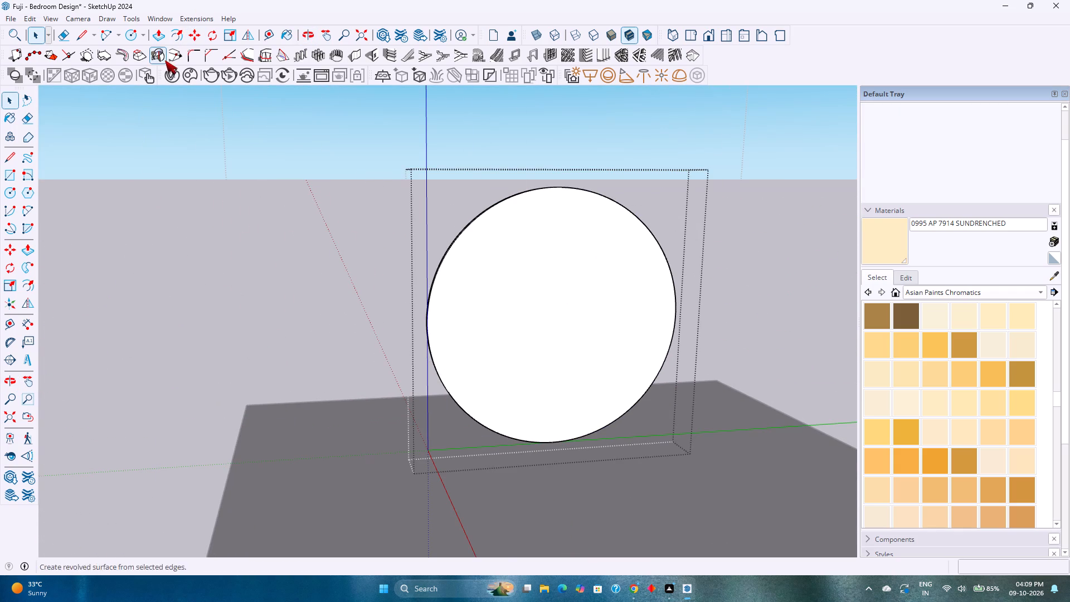
# Offset the disc's front outline inward by 0.25", and offset the resulting inner circle inward by another 0.25".
pyautogui.click(182, 30)
pyautogui.click(533, 207)
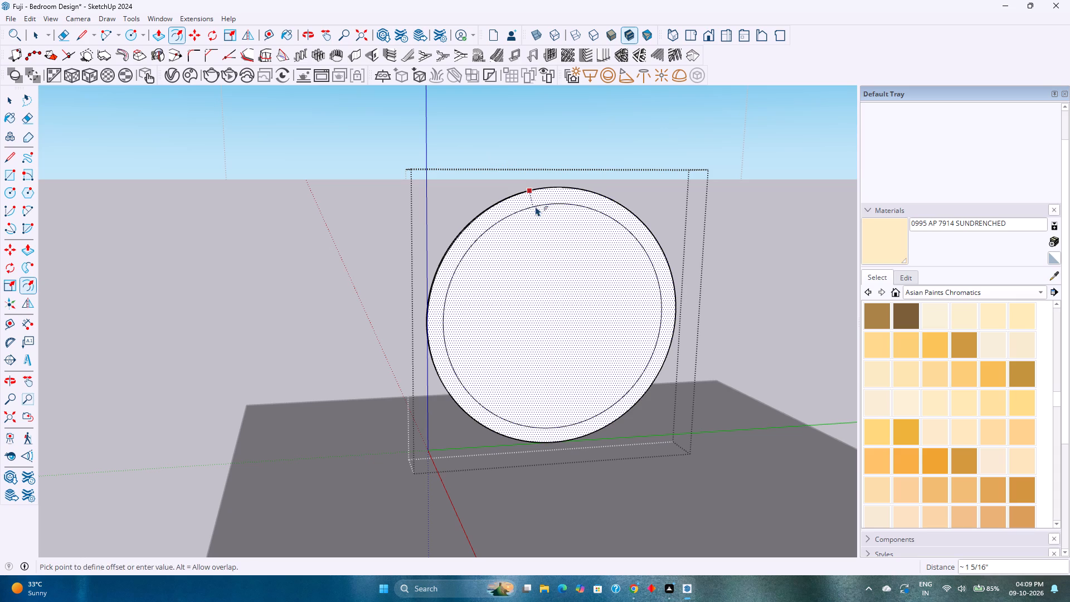
pyautogui.hotkey('ctrl', 'z')
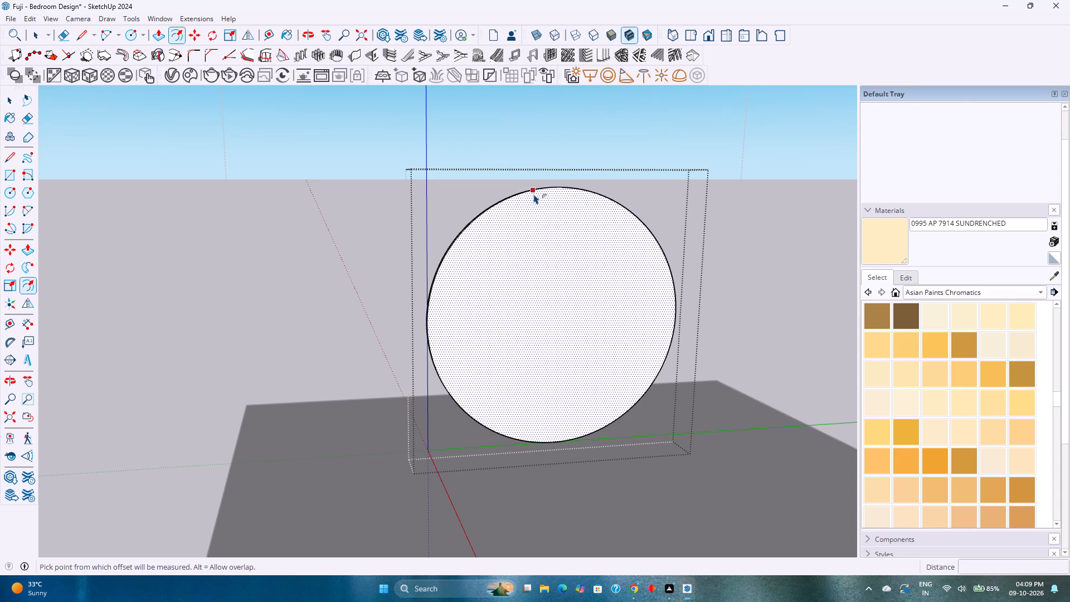
pyautogui.click(534, 194)
pyautogui.scroll(4, 537, 196)
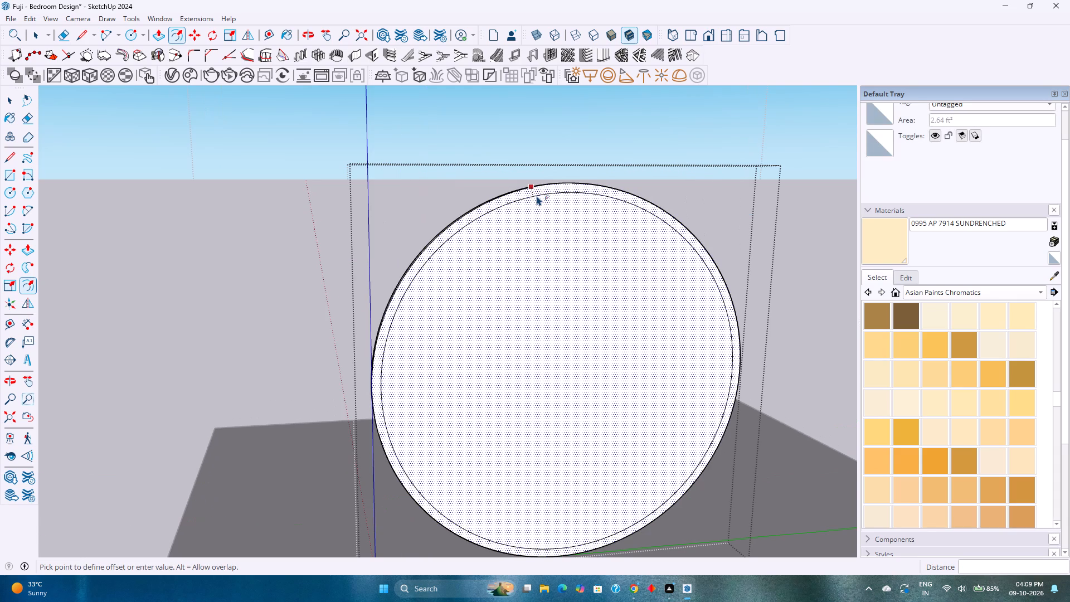
pyautogui.scroll(6, 537, 196)
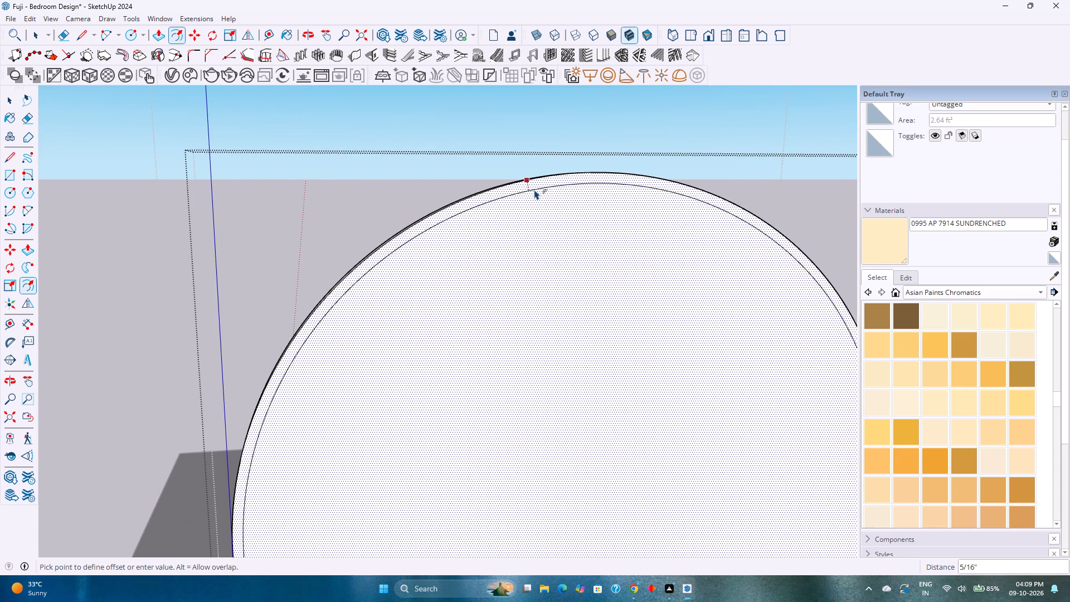
pyautogui.write('0.25')
pyautogui.press('Return')
pyautogui.click(539, 192)
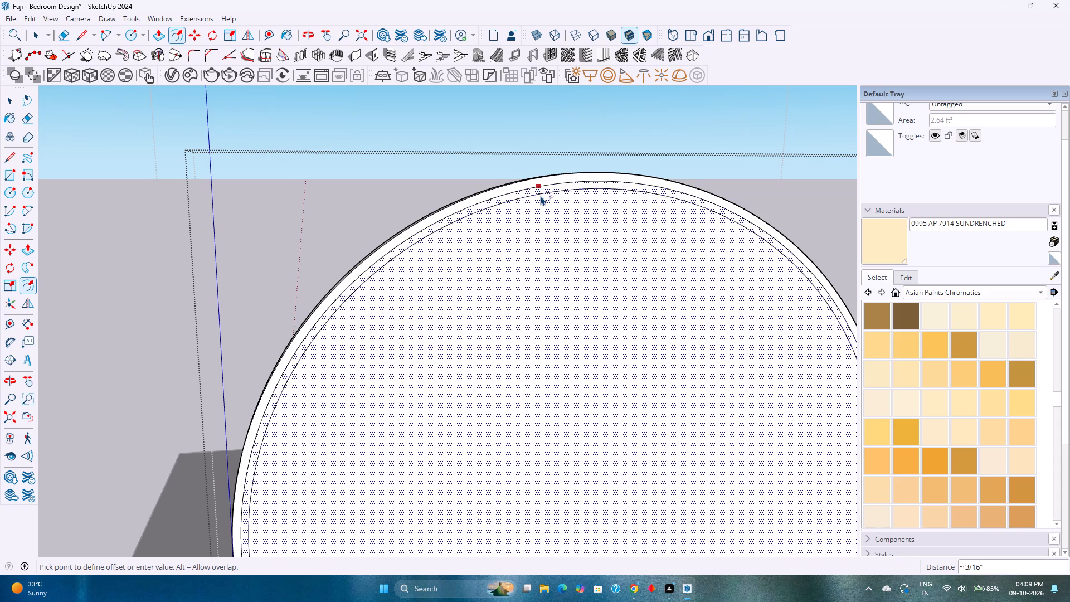
pyautogui.write('0.25')
pyautogui.press('Return')
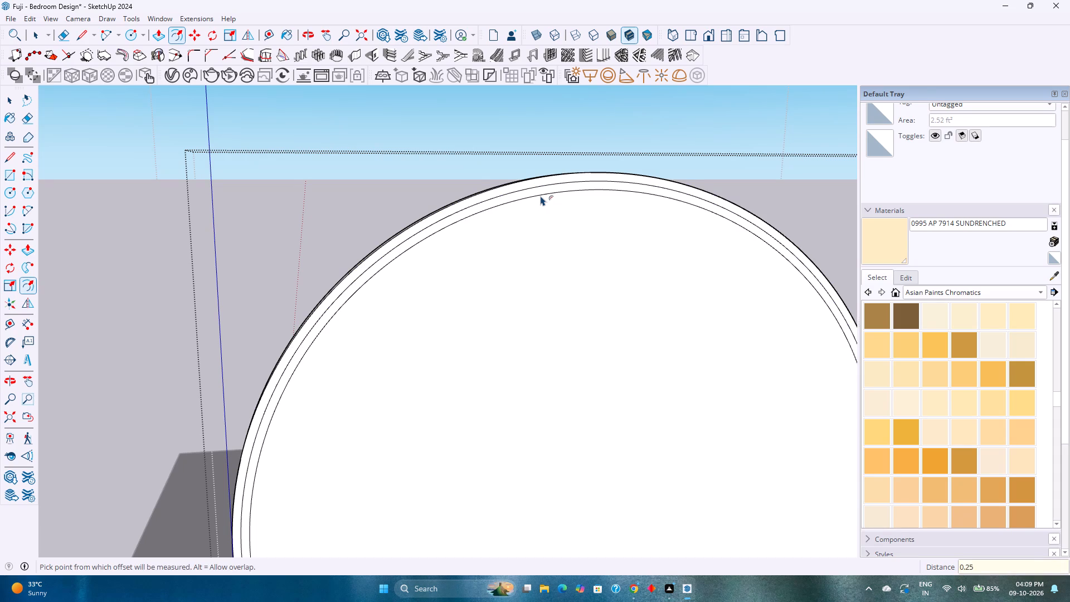
# Push the narrow ring face between the two offset circles 2 mm into the disc to form a groove.
pyautogui.press('space')
pyautogui.scroll(6, 542, 192)
pyautogui.press('p')
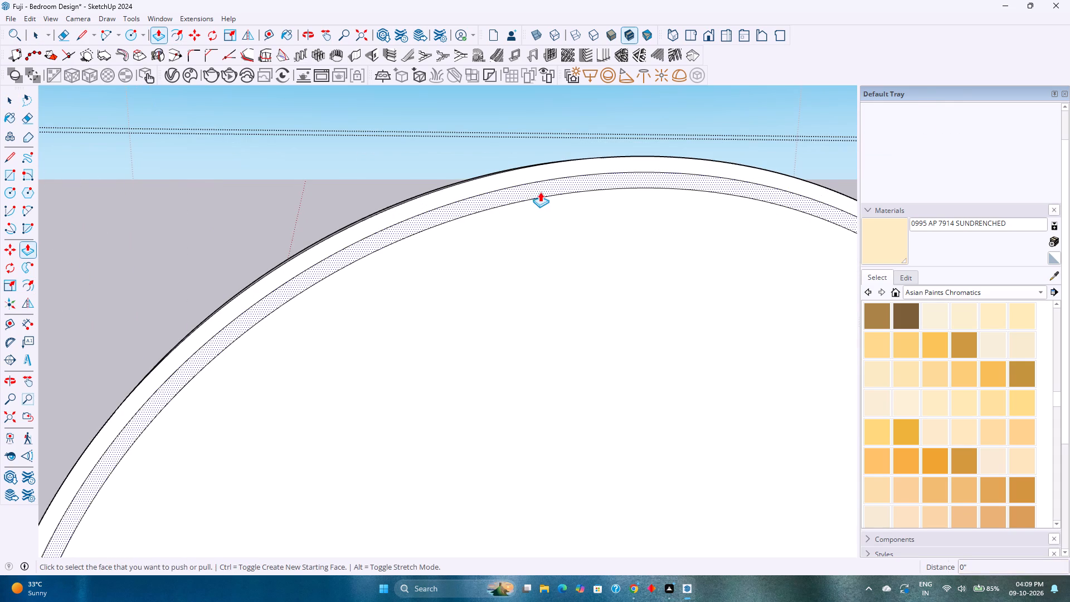
pyautogui.click(529, 190)
pyautogui.scroll(3, 504, 197)
pyautogui.moveTo(504, 197); pyautogui.dragTo(690, 259, button='middle')
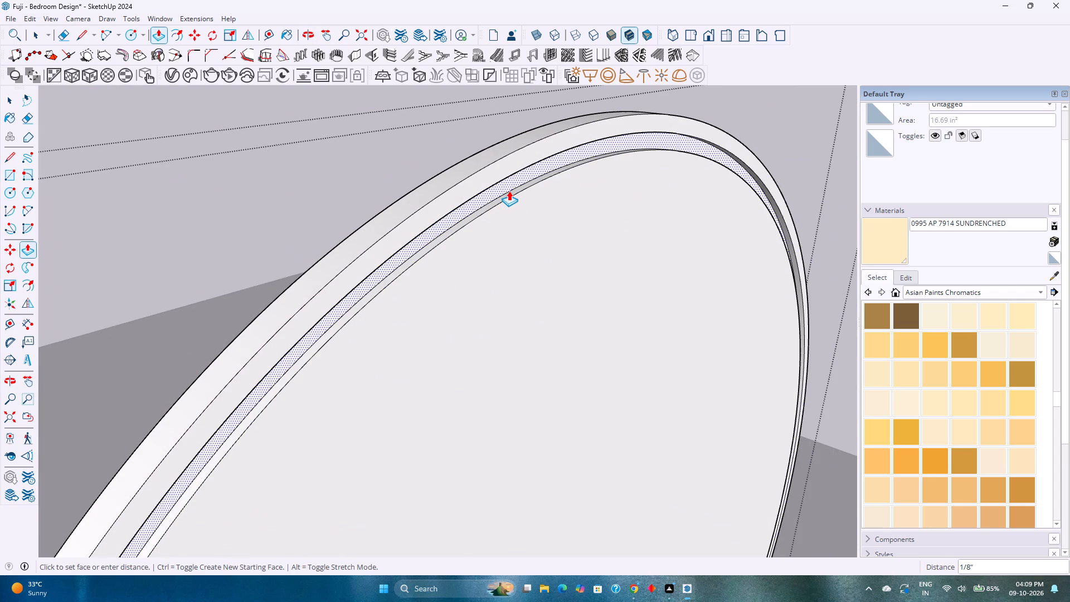
pyautogui.scroll(11, 509, 191)
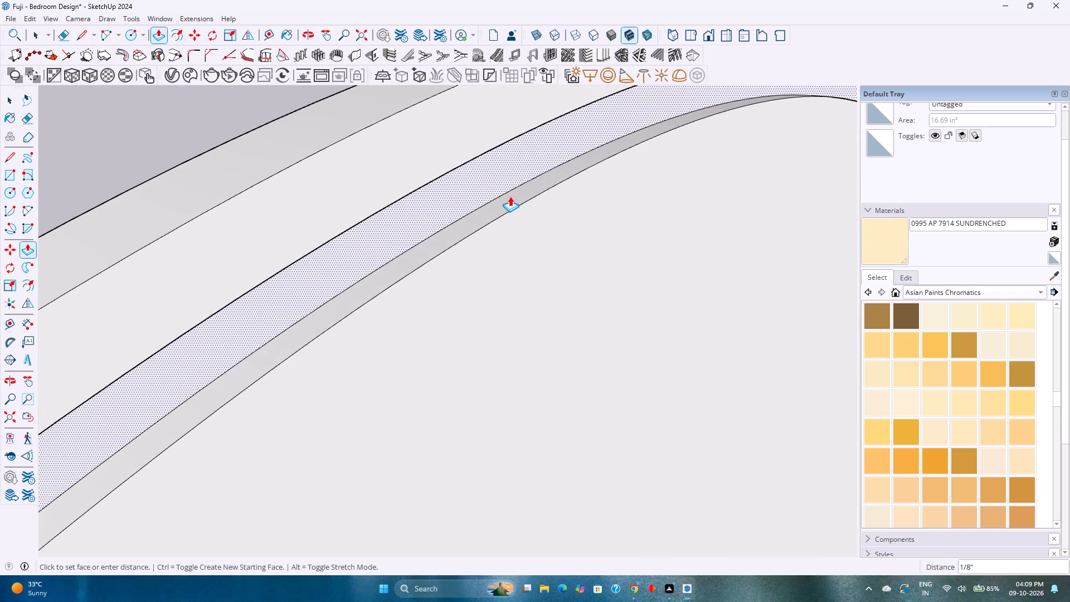
pyautogui.press('2')
pyautogui.write('mm')
pyautogui.press('Return')
pyautogui.scroll(-16, 505, 208)
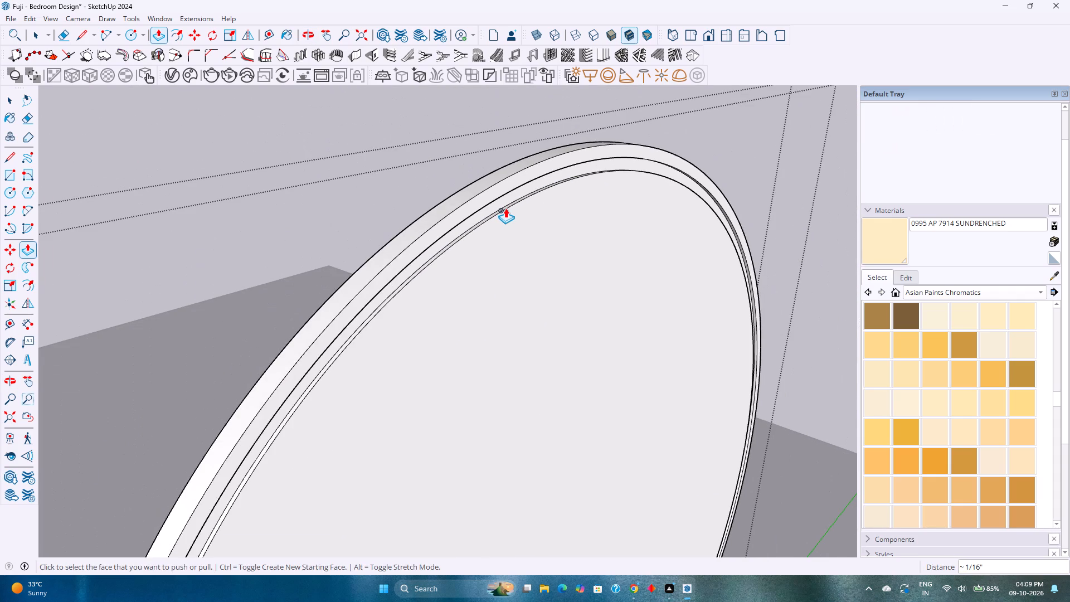
# Copy the groove's ring face with its edges 2" along the red axis, clear behind the disc.
pyautogui.press('space')
pyautogui.scroll(7, 505, 206)
pyautogui.doubleClick(502, 202)
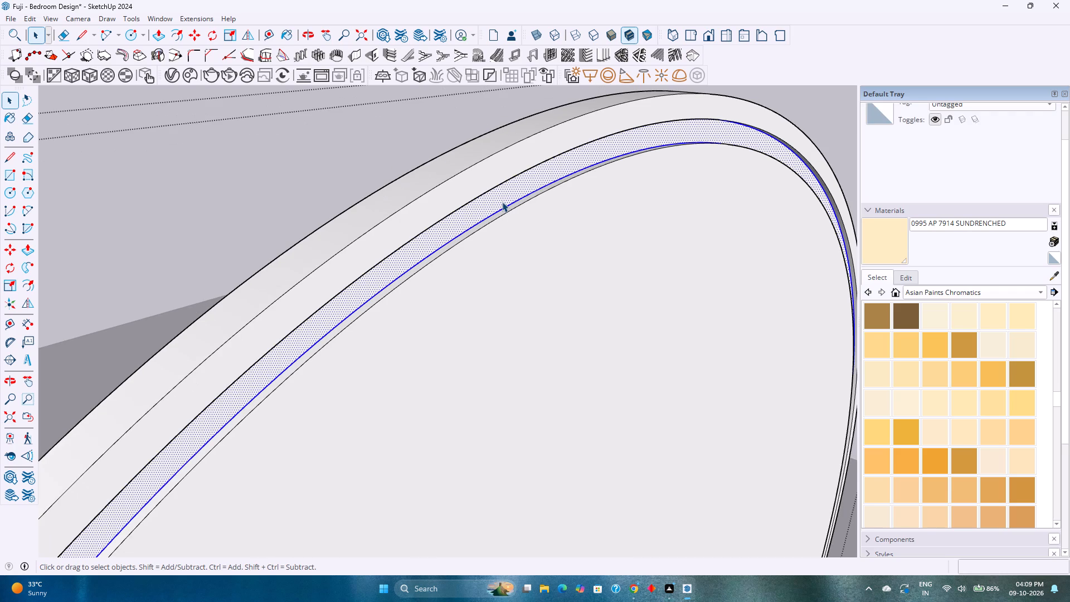
pyautogui.press('m')
pyautogui.click(505, 195)
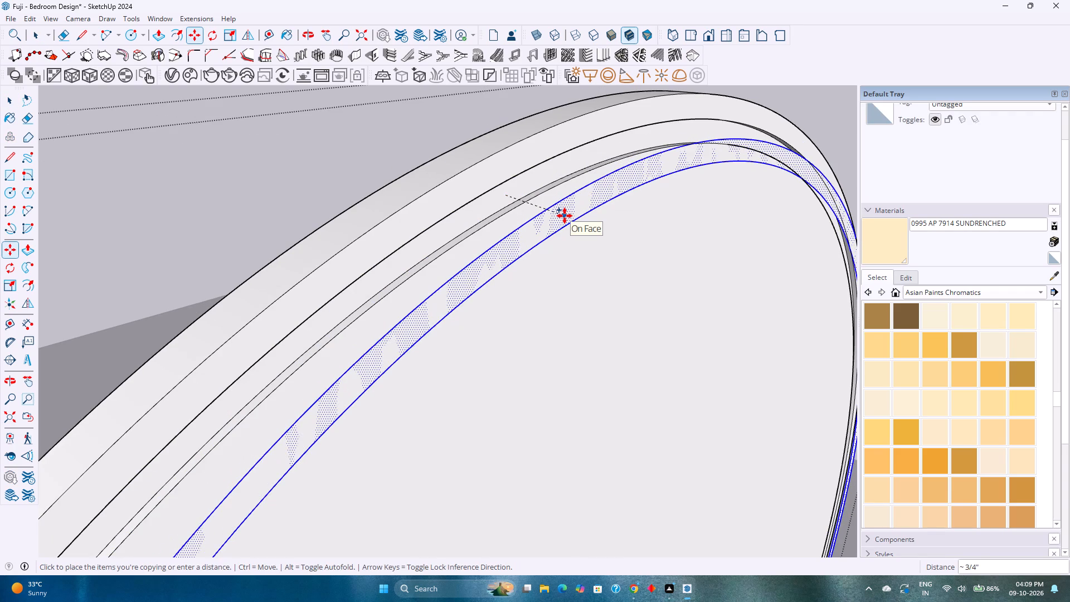
pyautogui.press('Left')
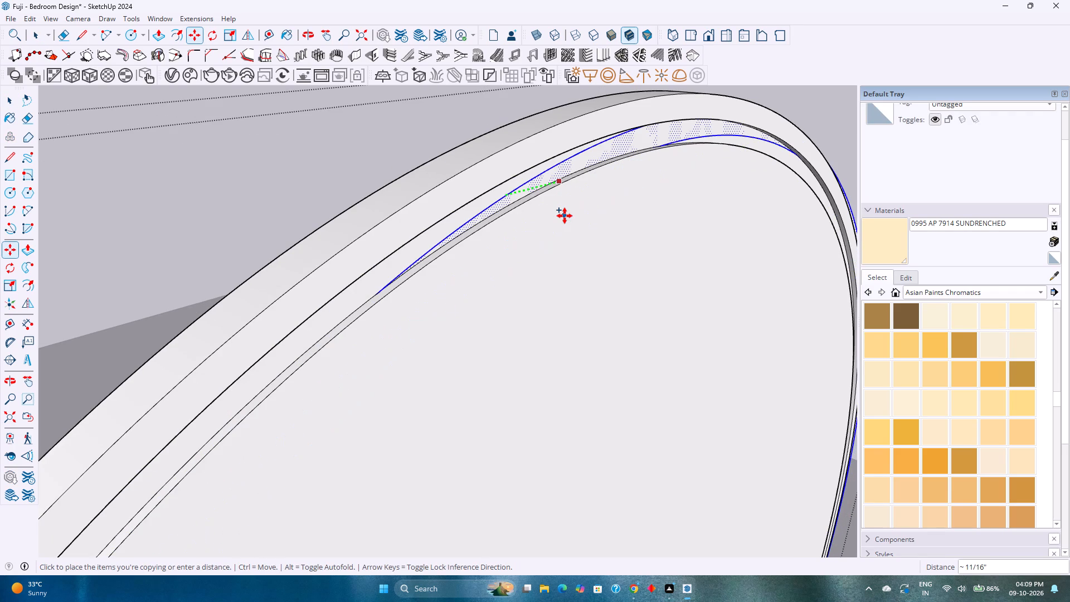
pyautogui.press('Right')
pyautogui.scroll(-11, 574, 226)
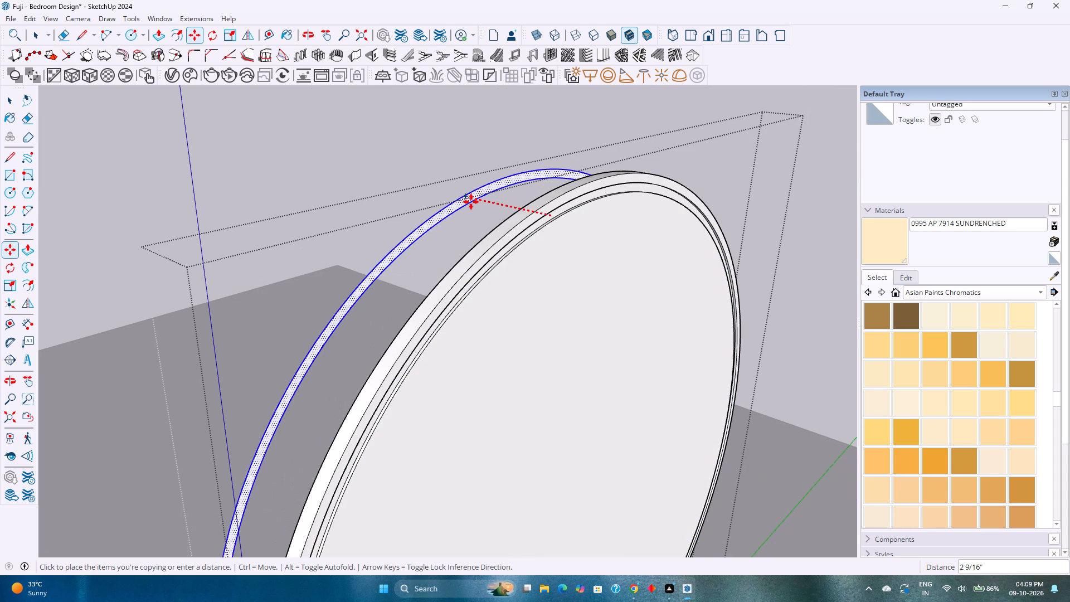
pyautogui.press('2')
pyautogui.press('Return')
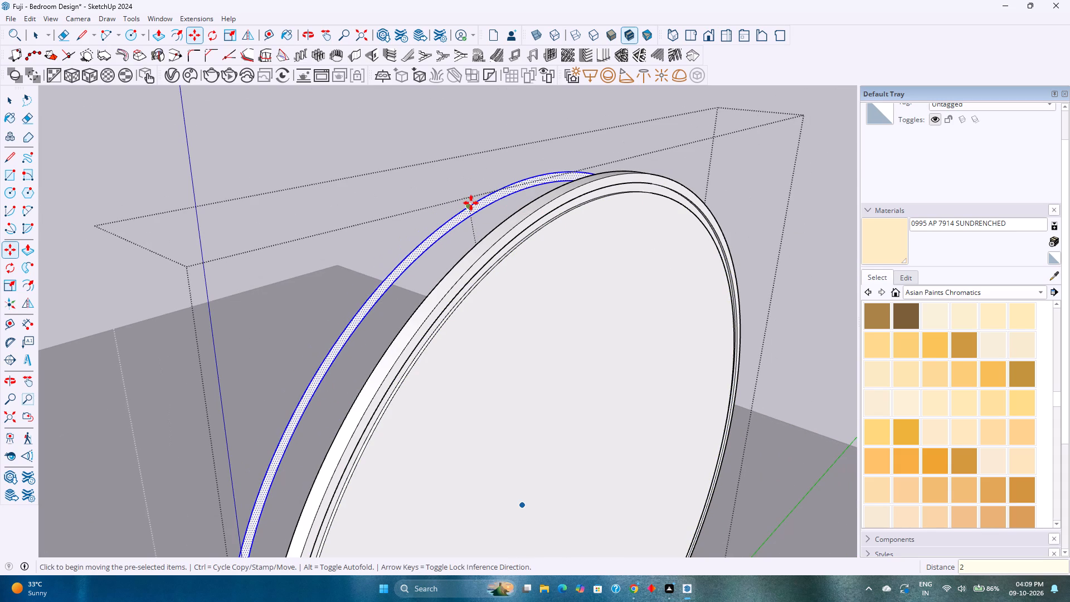
pyautogui.press('space')
# Make a group from the copied ring face and its edges.
pyautogui.scroll(2, 469, 207)
pyautogui.rightClick(469, 215)
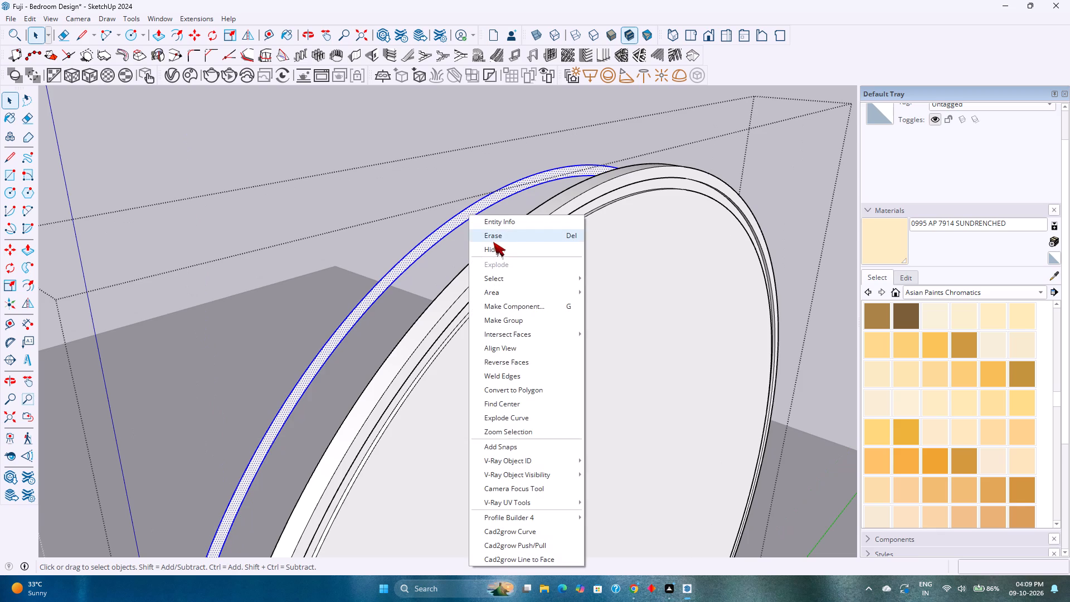
pyautogui.click(519, 317)
# Extrude the ring face inside the separate ring group 1 mm to give it thickness.
pyautogui.doubleClick(463, 219)
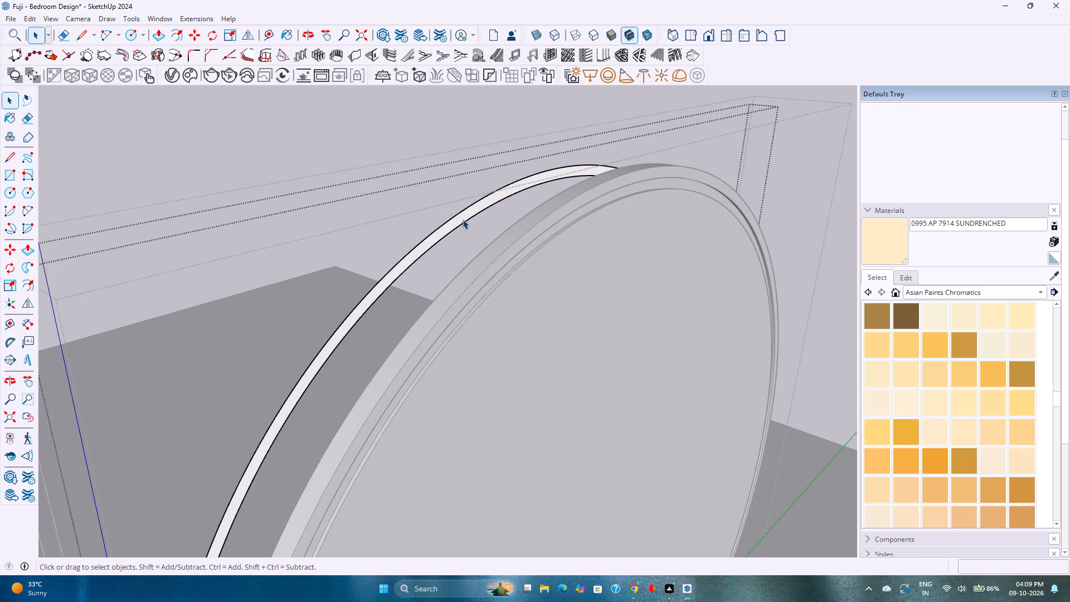
pyautogui.press('m')
pyautogui.scroll(7, 457, 225)
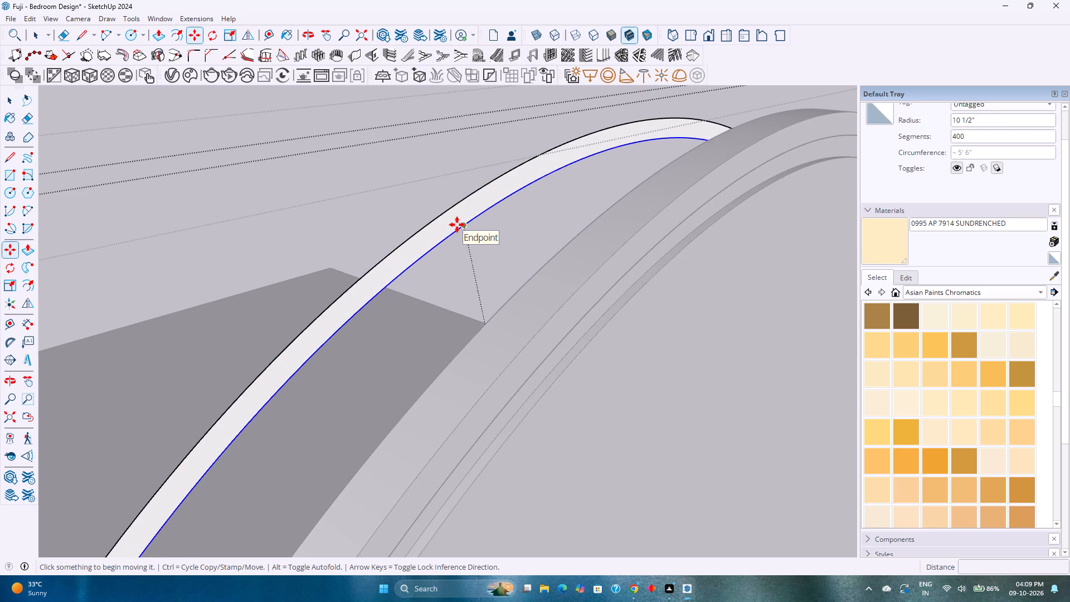
pyautogui.press('p')
pyautogui.click(456, 216)
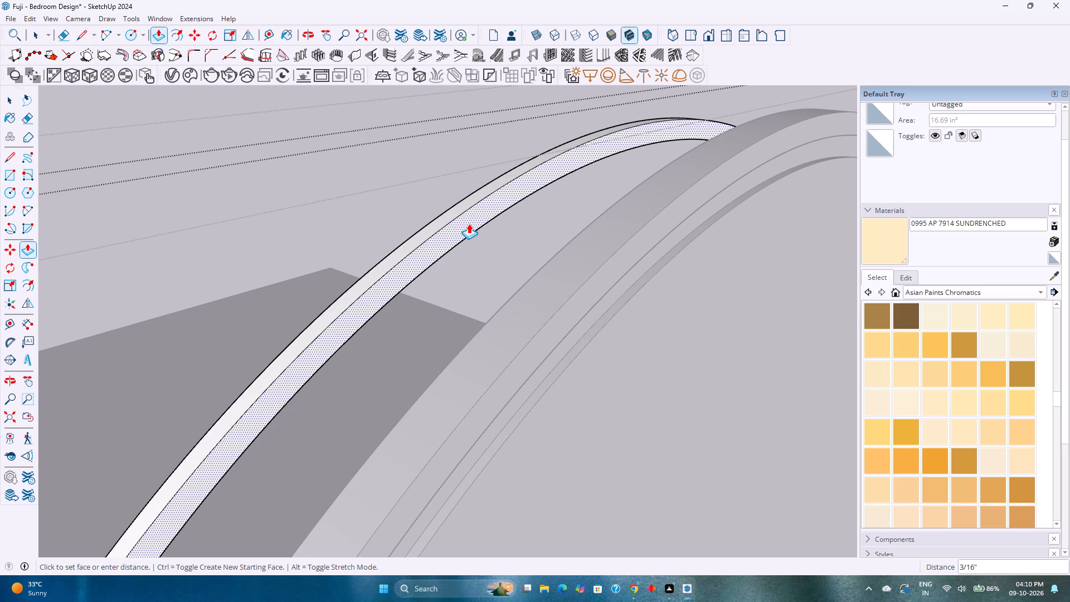
pyautogui.press('1')
pyautogui.write('mm')
pyautogui.press('Return')
pyautogui.press('space')
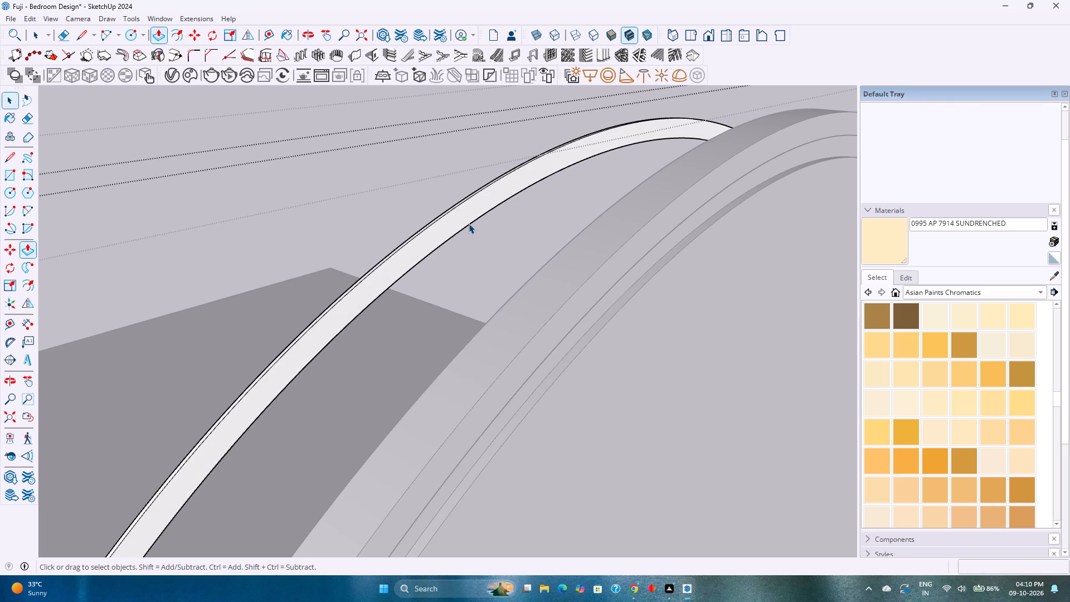
pyautogui.press('Escape')
# Move the ring group 2" along the red axis into the groove on the disc's front.
pyautogui.click(456, 227)
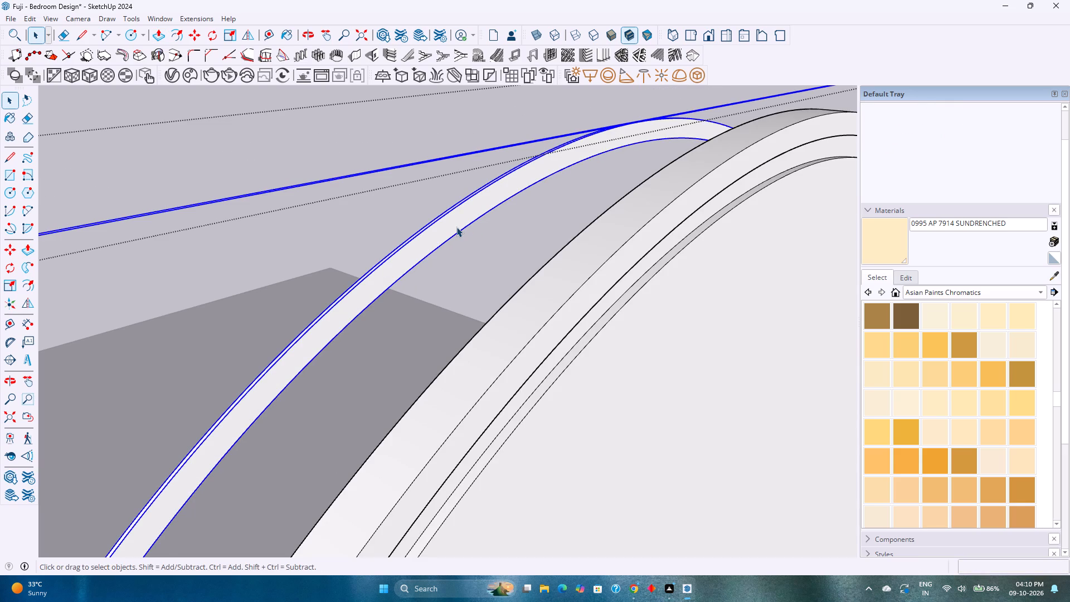
pyautogui.press('m')
pyautogui.scroll(-8, 456, 227)
pyautogui.scroll(2, 456, 226)
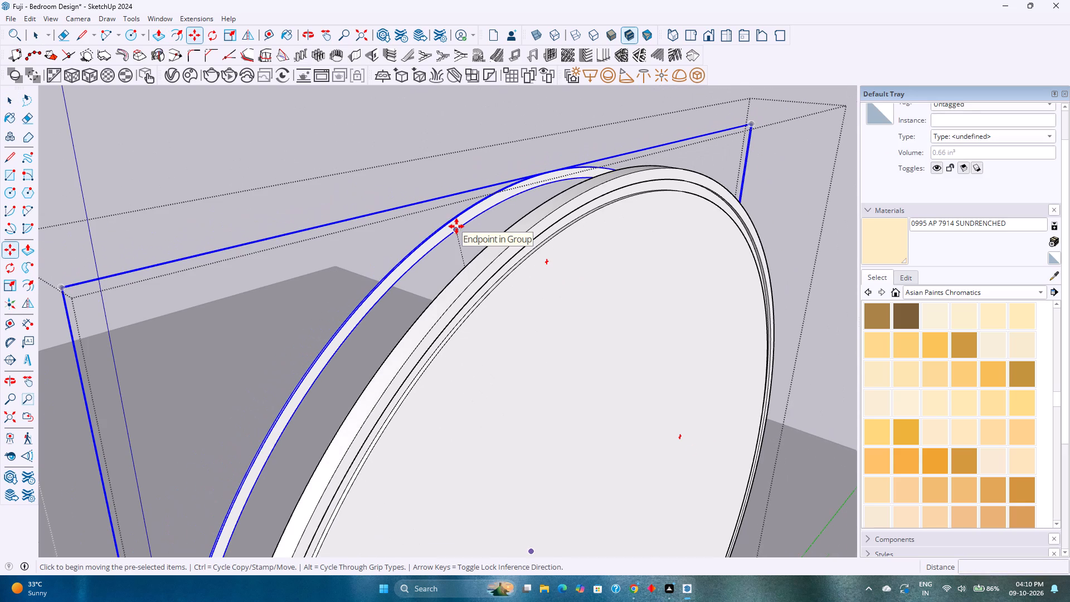
pyautogui.scroll(2, 456, 226)
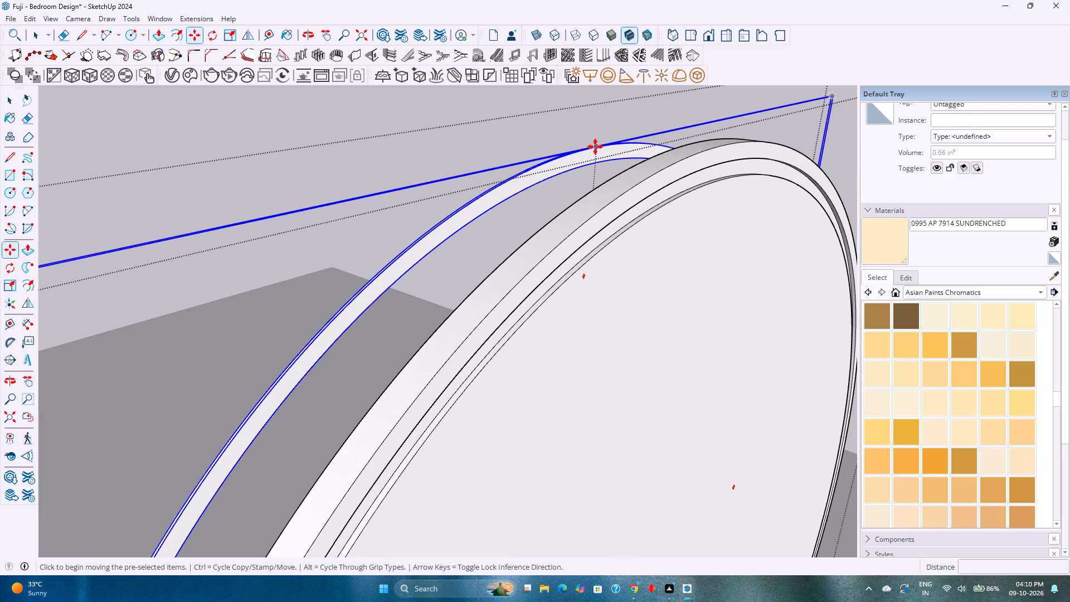
pyautogui.click(595, 147)
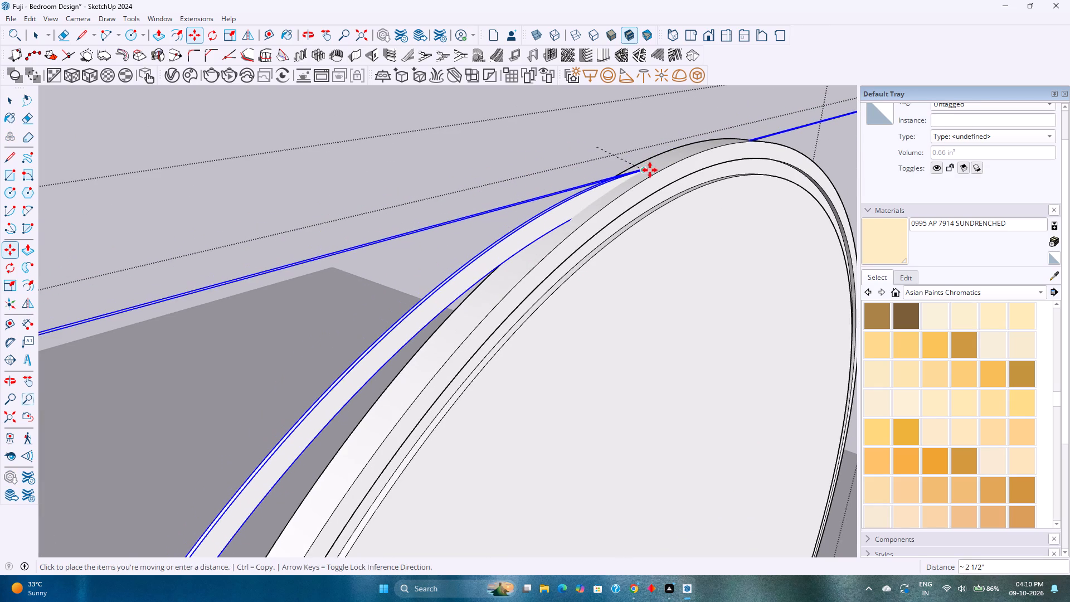
pyautogui.press('Left')
pyautogui.press('Right')
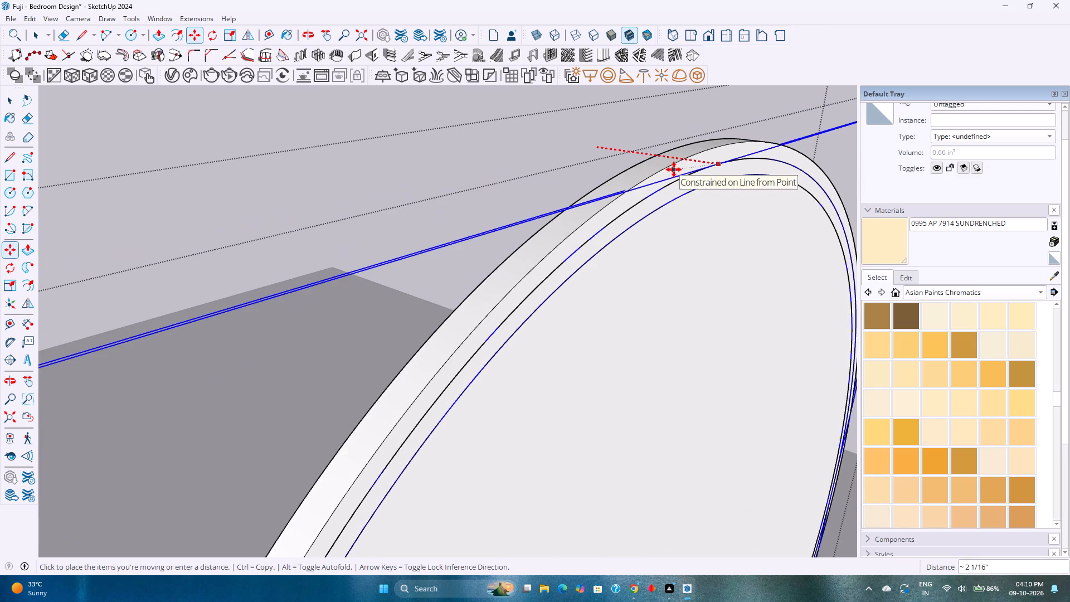
pyautogui.press('2')
pyautogui.press('Return')
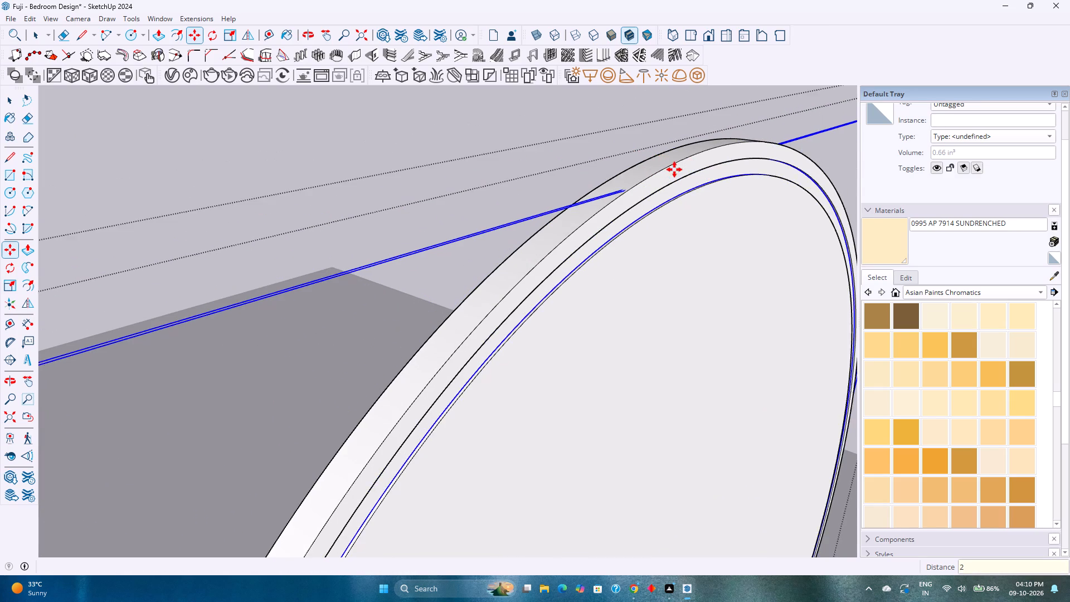
pyautogui.scroll(3, 663, 225)
pyautogui.press('space')
pyautogui.press('Escape')
pyautogui.scroll(-4, 548, 274)
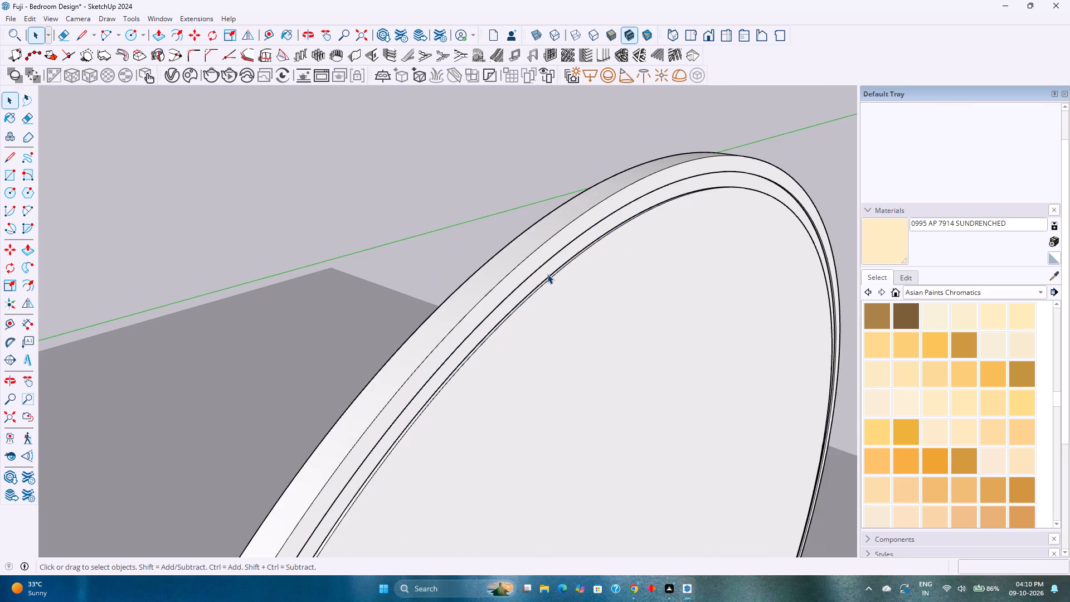
# Inside the disc group, offset the back face's outline inward by 0.25".
pyautogui.moveTo(515, 278); pyautogui.dragTo(831, 240, button='middle')
pyautogui.scroll(-2, 563, 305)
pyautogui.moveTo(563, 305); pyautogui.dragTo(613, 269, button='middle')
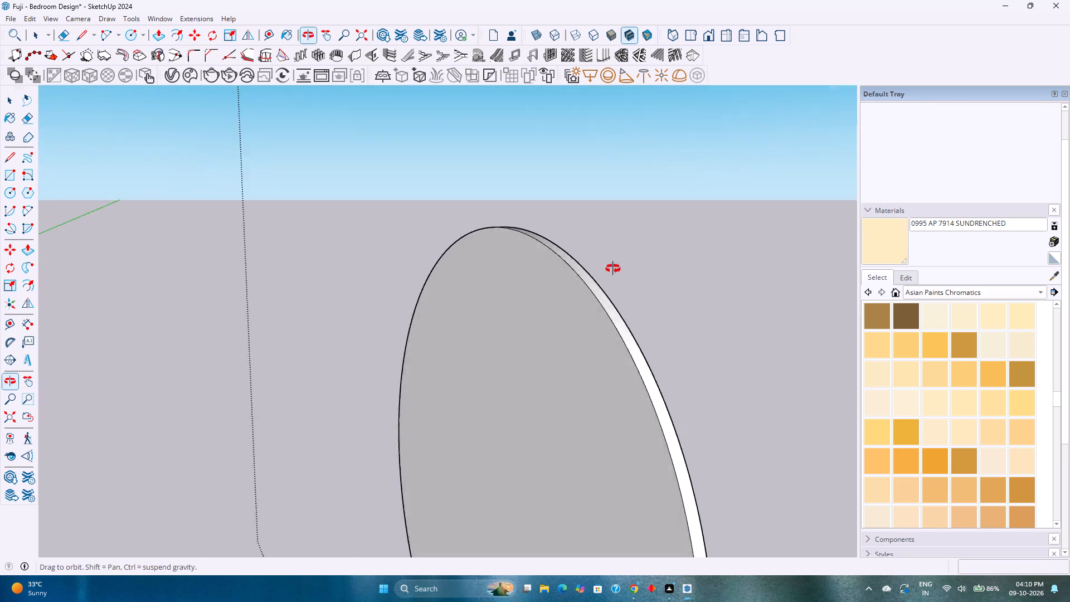
pyautogui.moveTo(613, 269); pyautogui.dragTo(657, 254, button='middle')
pyautogui.click(653, 286)
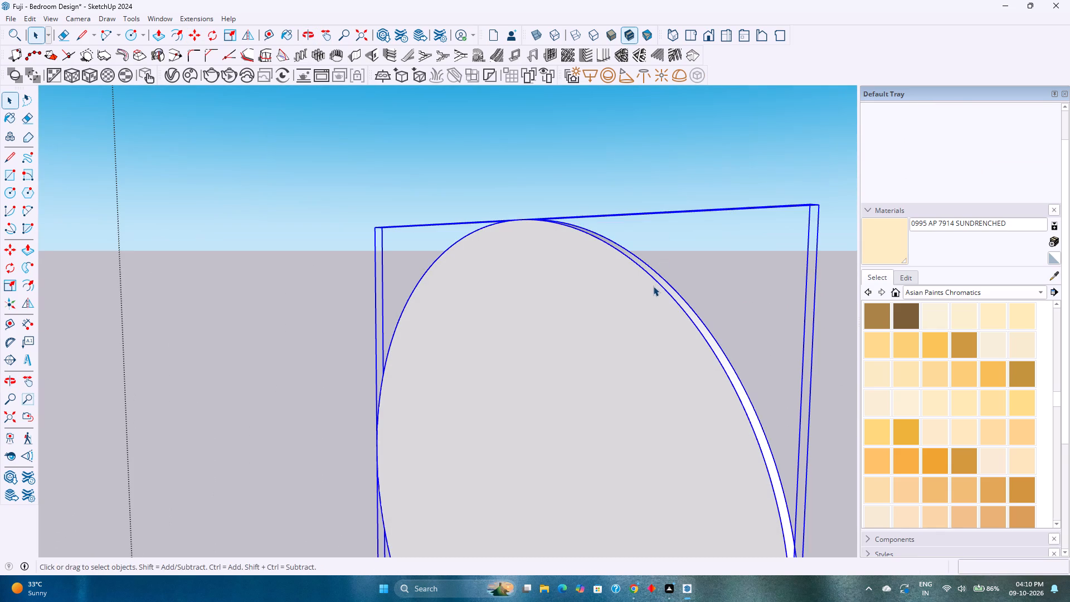
pyautogui.doubleClick(653, 286)
pyautogui.moveTo(592, 308); pyautogui.dragTo(734, 283, button='middle')
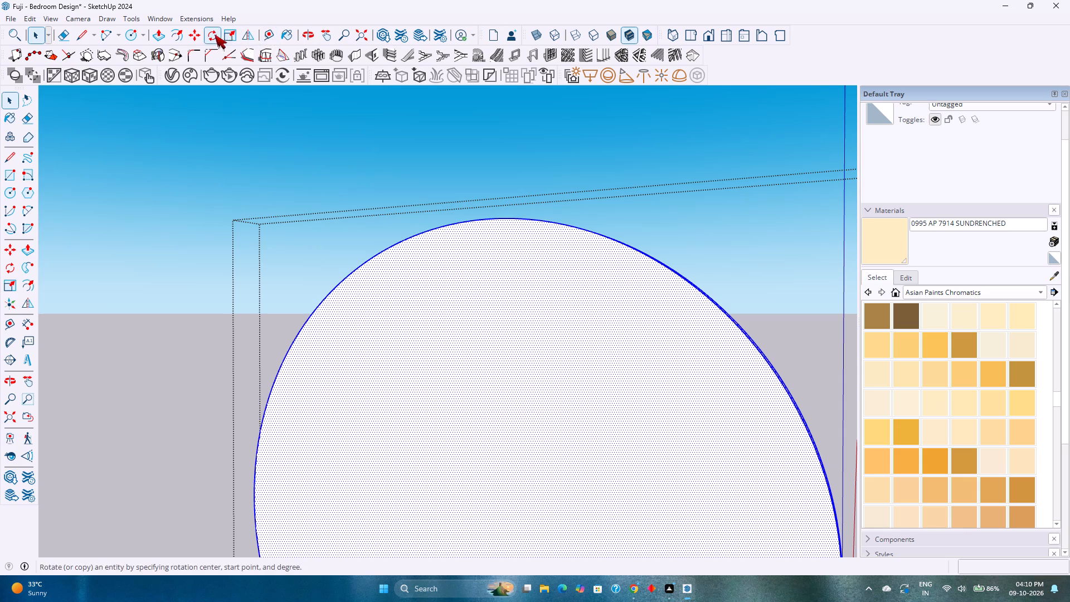
pyautogui.click(179, 32)
pyautogui.click(466, 230)
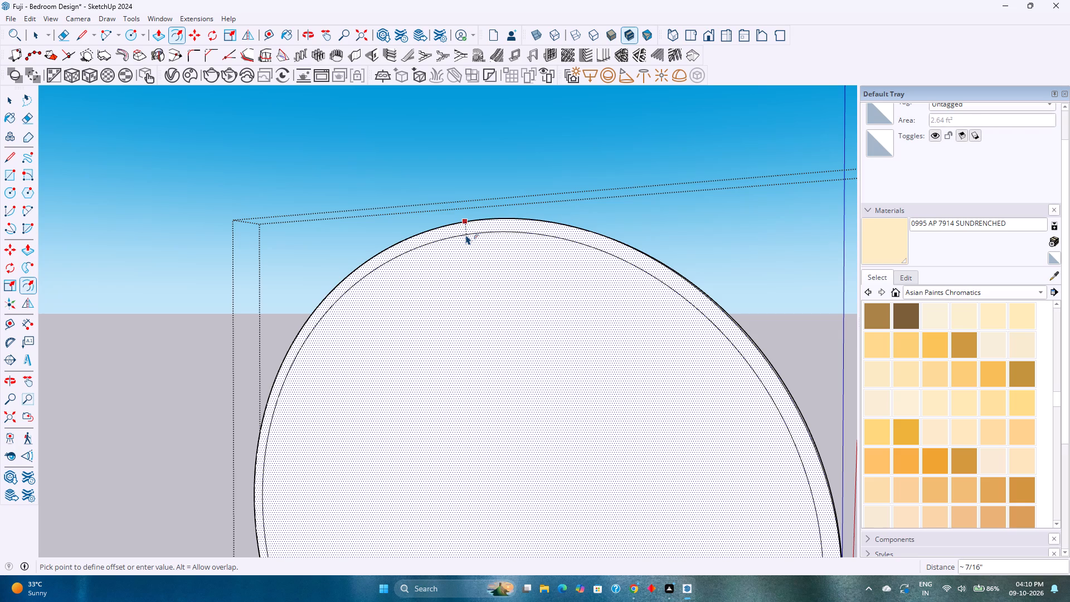
pyautogui.write('0.25')
pyautogui.press('Return')
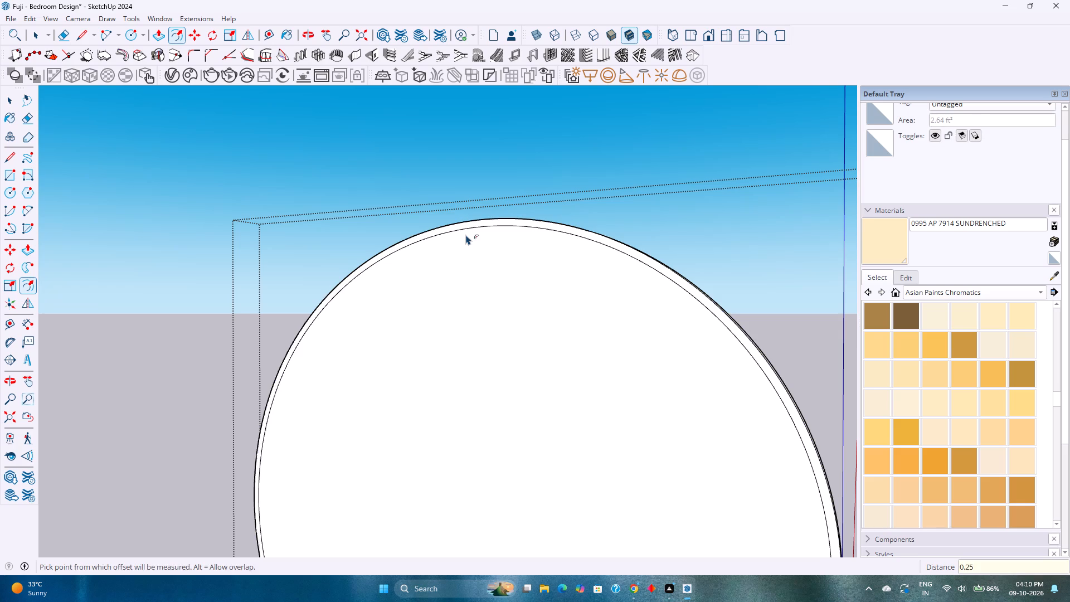
pyautogui.press('space')
# Pull the narrow ring face around the disc's back outward 2 mm to form a raised rim.
pyautogui.scroll(-8, 466, 235)
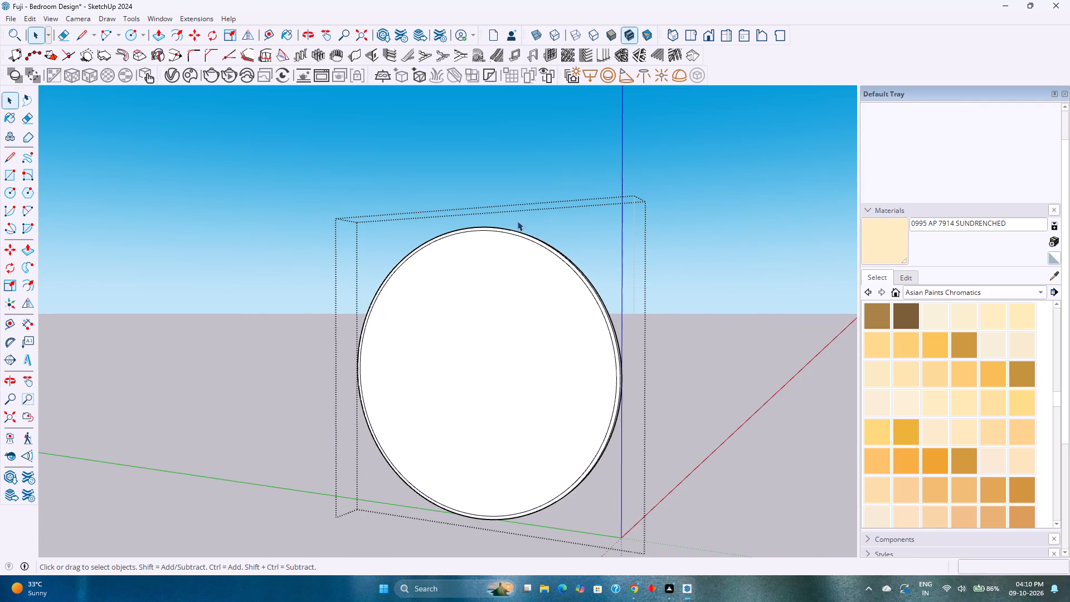
pyautogui.scroll(6, 532, 232)
pyautogui.moveTo(534, 240); pyautogui.dragTo(471, 256, button='middle')
pyautogui.scroll(5, 513, 255)
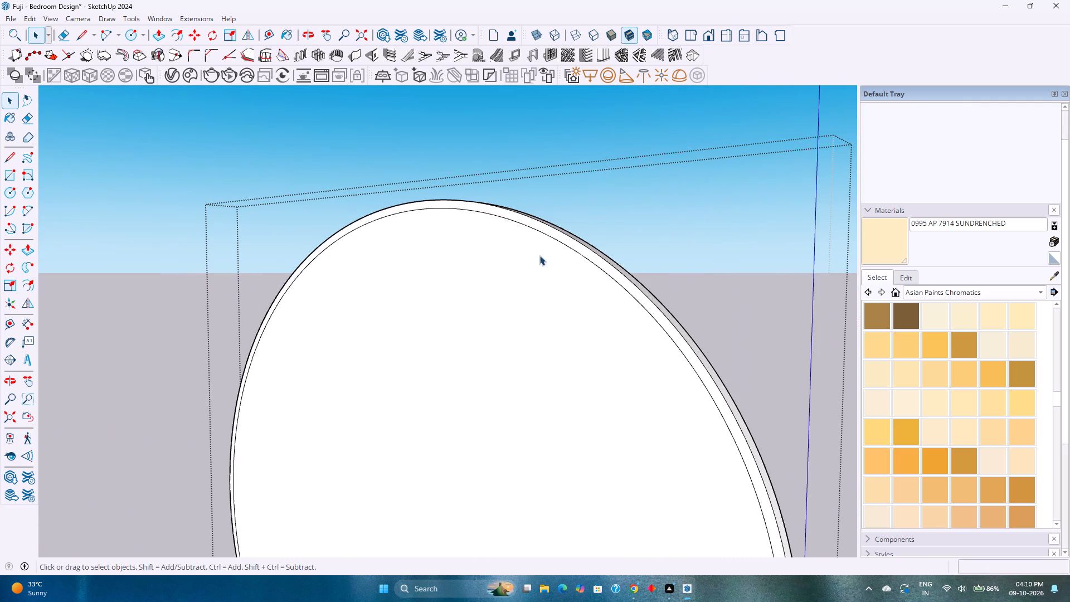
pyautogui.press('p')
pyautogui.scroll(4, 605, 253)
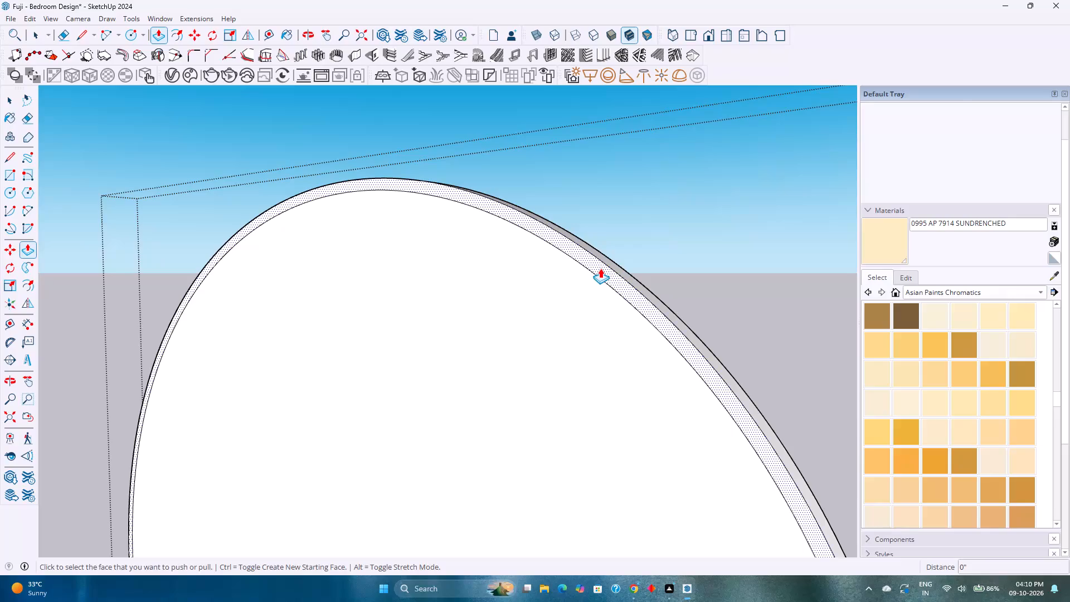
pyautogui.click(600, 268)
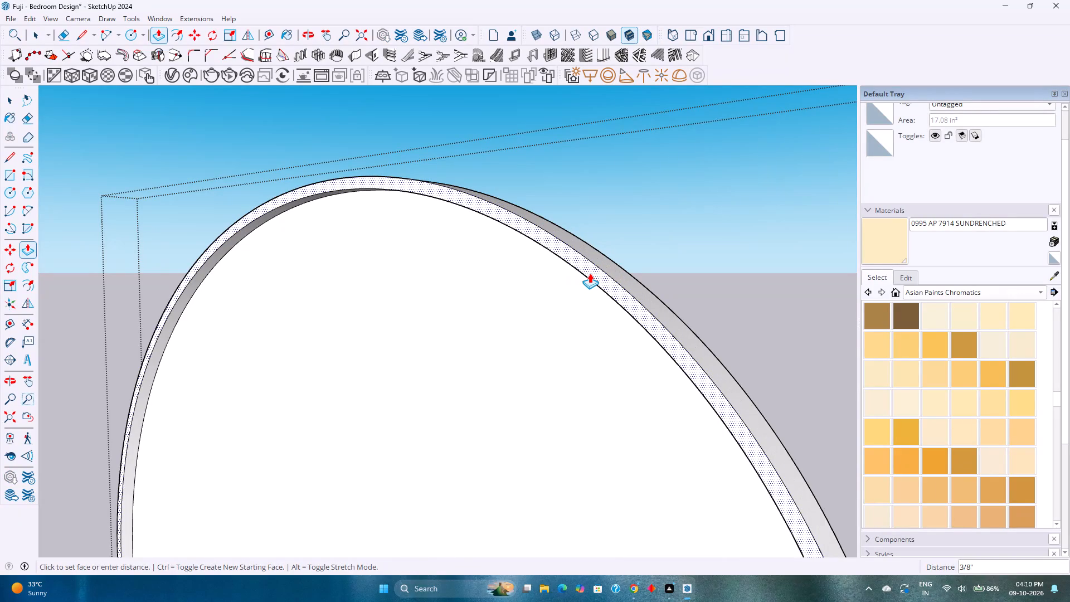
pyautogui.press('2')
pyautogui.write('mm')
pyautogui.press('Return')
pyautogui.press('space')
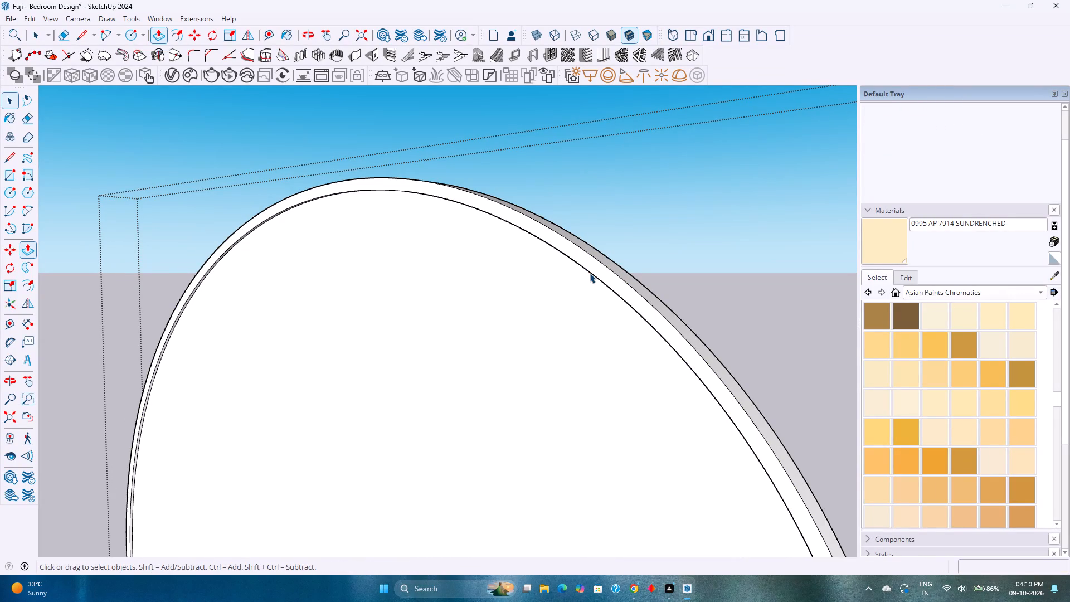
# Inspect the disc's front and back, checking the radii of its outer outline and the inner circle of the back rim.
pyautogui.scroll(-4, 590, 273)
pyautogui.keyDown('shift'); pyautogui.moveTo(562, 300); pyautogui.dragTo(571, 258, button='middle'); pyautogui.keyUp('shift')
pyautogui.scroll(-9, 577, 248)
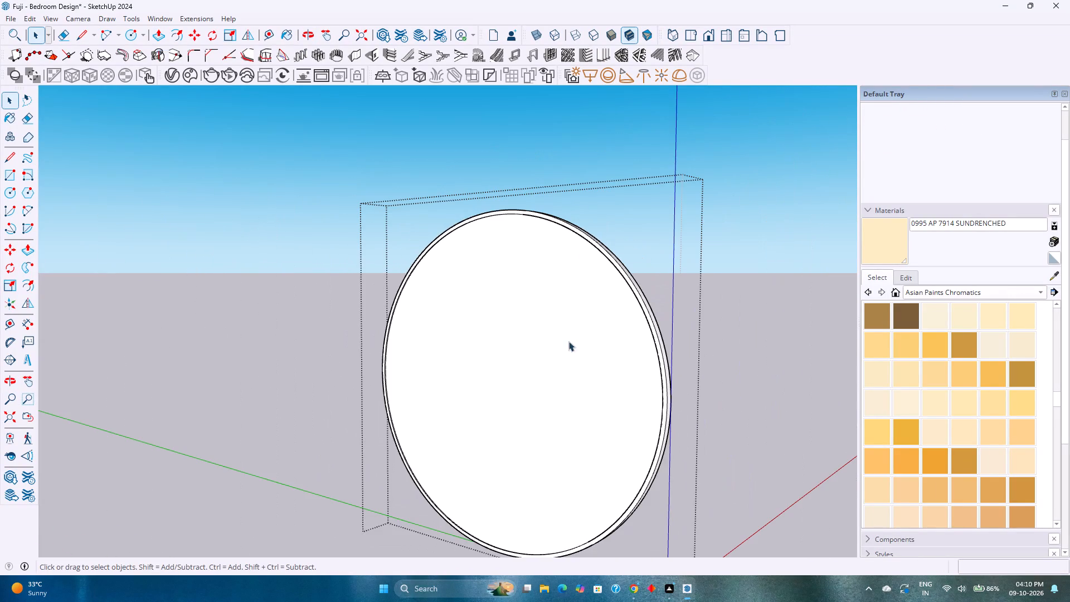
pyautogui.keyDown('shift'); pyautogui.moveTo(561, 355); pyautogui.dragTo(531, 287, button='middle'); pyautogui.keyUp('shift')
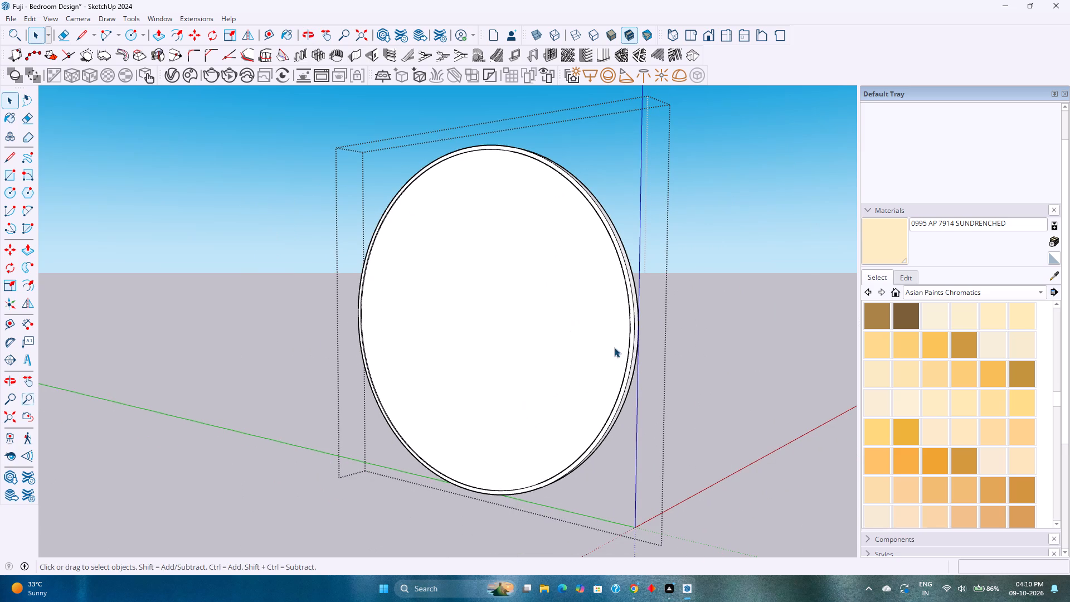
pyautogui.scroll(6, 626, 319)
pyautogui.moveTo(626, 319); pyautogui.dragTo(488, 445, button='middle')
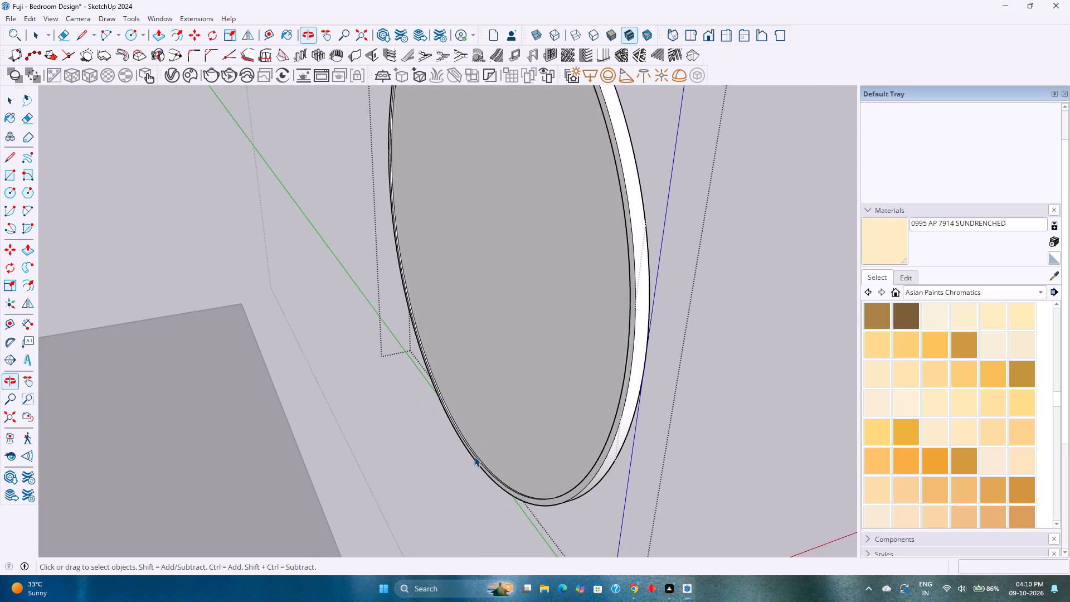
pyautogui.scroll(3, 474, 457)
pyautogui.moveTo(474, 452); pyautogui.dragTo(513, 407, button='middle')
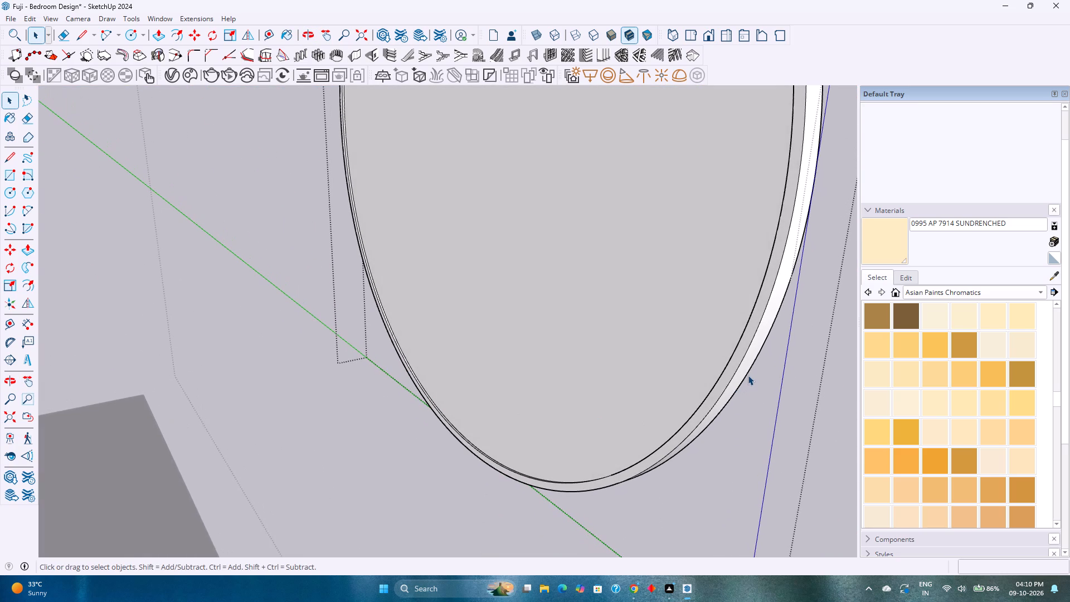
pyautogui.click(748, 373)
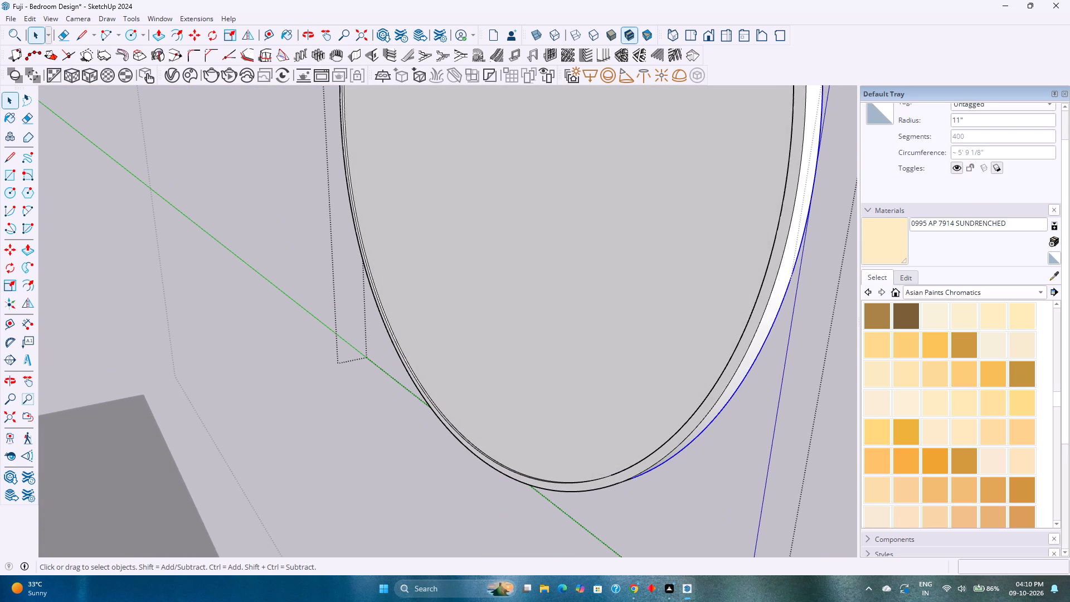
pyautogui.doubleClick(1006, 125)
pyautogui.press('Escape')
pyautogui.moveTo(841, 262); pyautogui.dragTo(526, 304, button='middle')
pyautogui.click(279, 289)
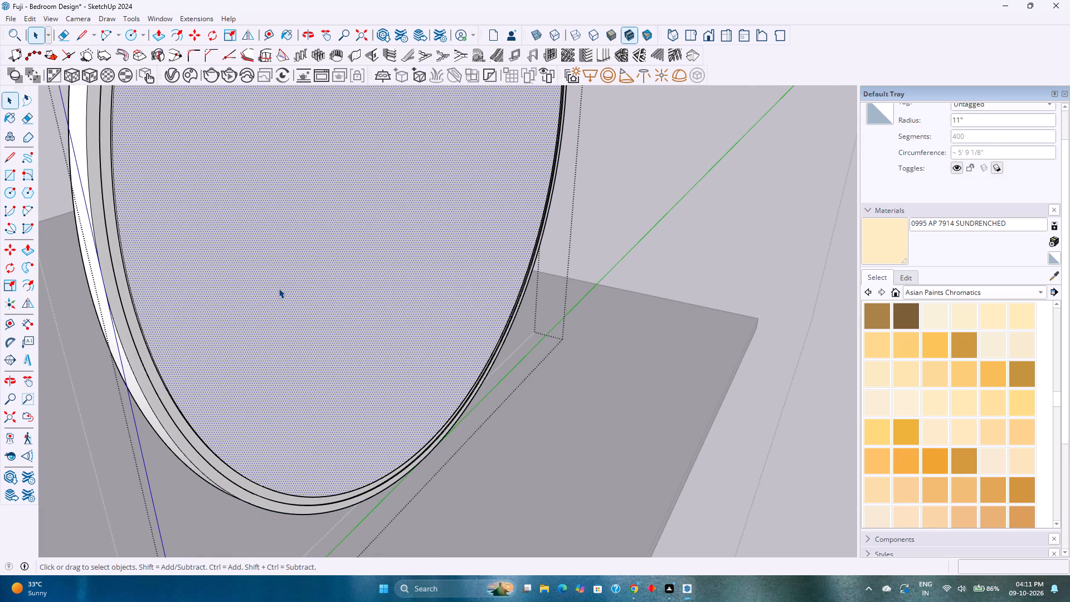
pyautogui.moveTo(283, 283); pyautogui.dragTo(762, 293, button='middle')
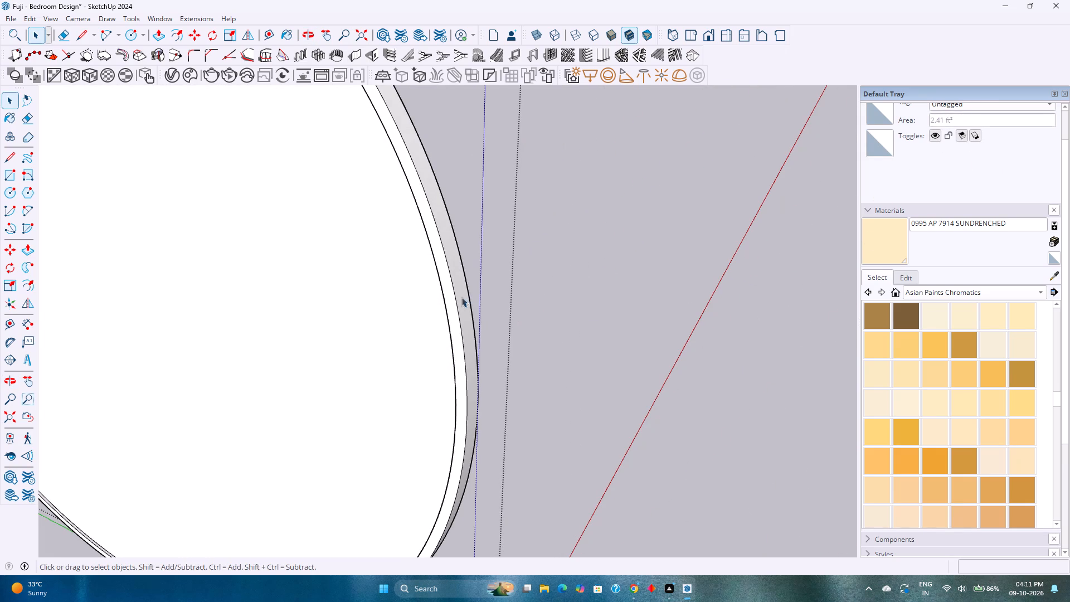
pyautogui.click(453, 295)
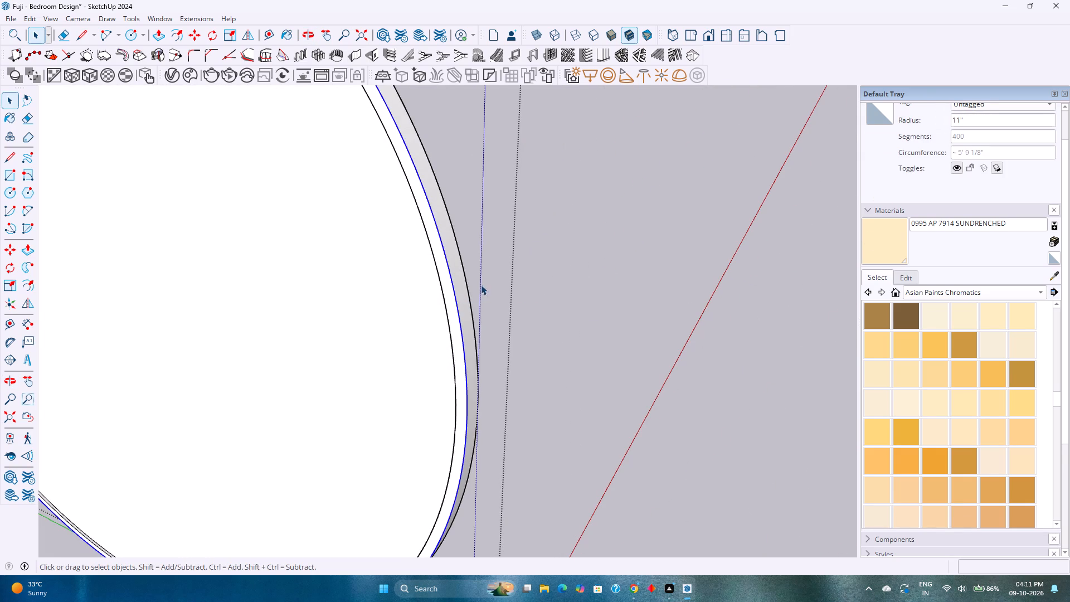
pyautogui.click(442, 294)
pyautogui.moveTo(430, 304); pyautogui.dragTo(606, 290, button='middle')
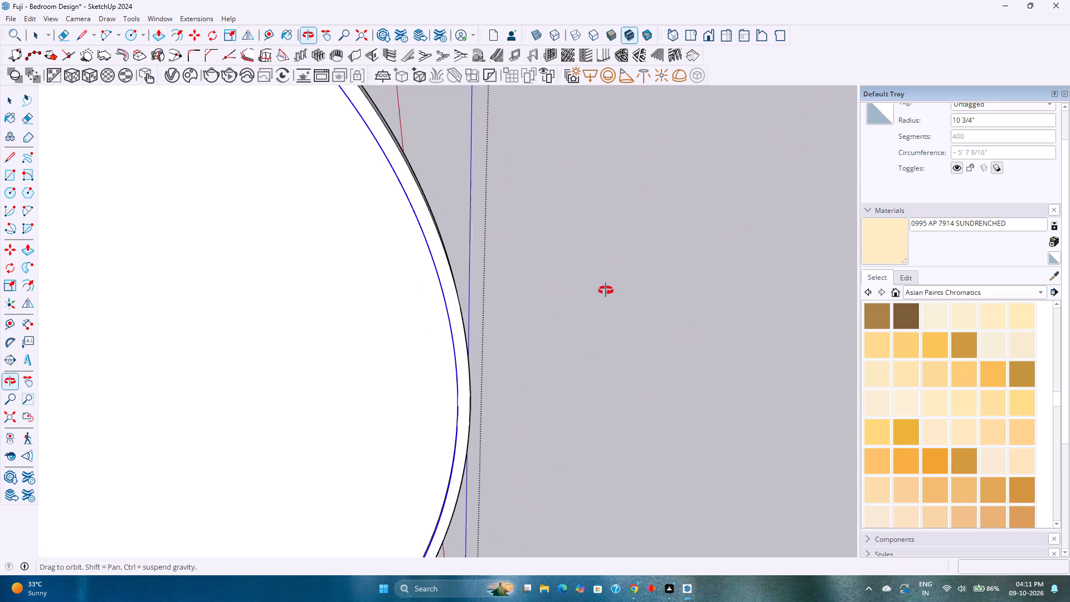
pyautogui.moveTo(606, 290); pyautogui.dragTo(607, 290, button='middle')
pyautogui.scroll(-12, 607, 288)
pyautogui.scroll(1, 607, 288)
pyautogui.scroll(-8, 603, 288)
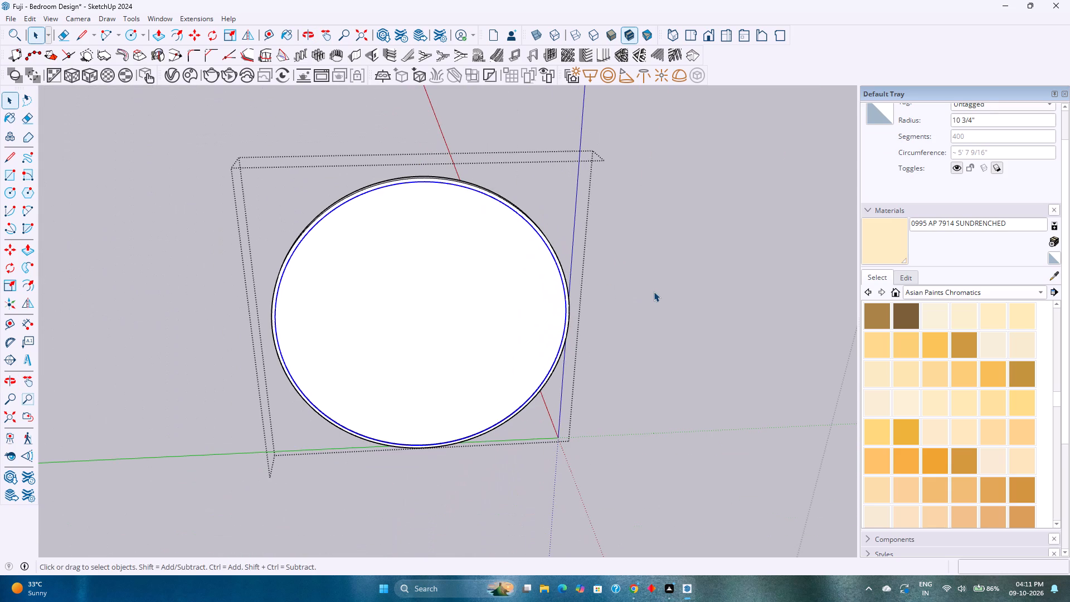
pyautogui.press('Escape')
pyautogui.scroll(-1, 654, 292)
pyautogui.moveTo(654, 292); pyautogui.dragTo(337, 293, button='middle')
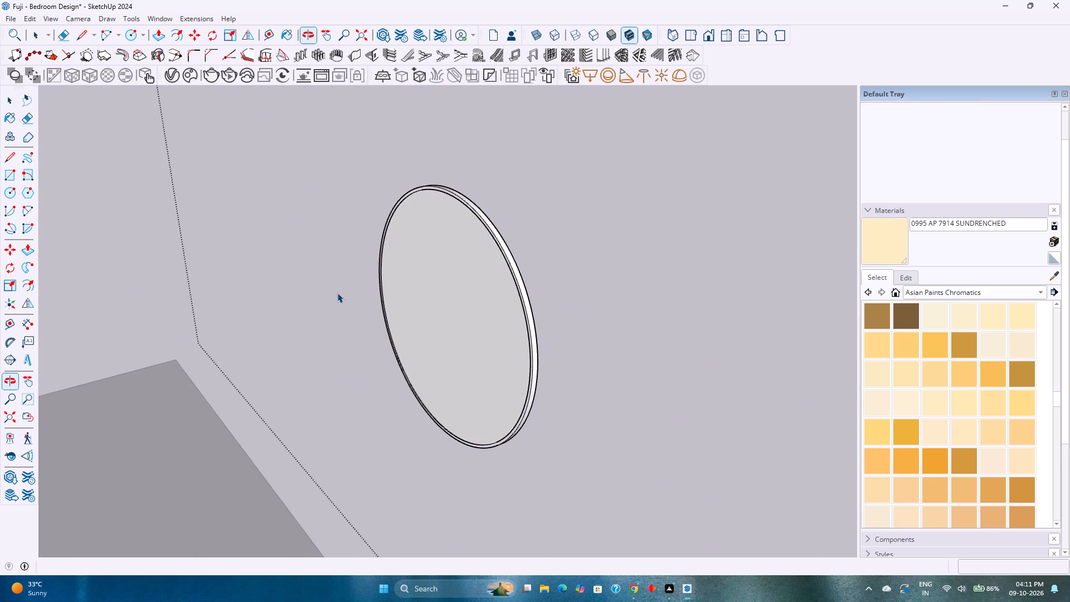
# Switch the material library to the Glass and Mirrors collection.
pyautogui.scroll(-1, 420, 295)
pyautogui.moveTo(435, 296); pyautogui.dragTo(502, 272, button='middle')
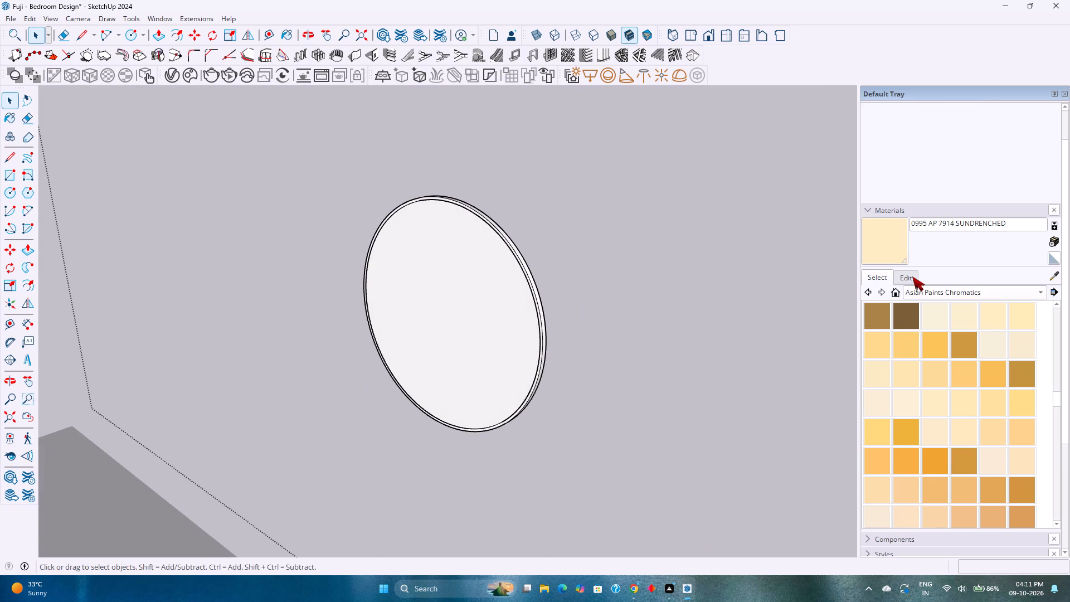
pyautogui.click(916, 290)
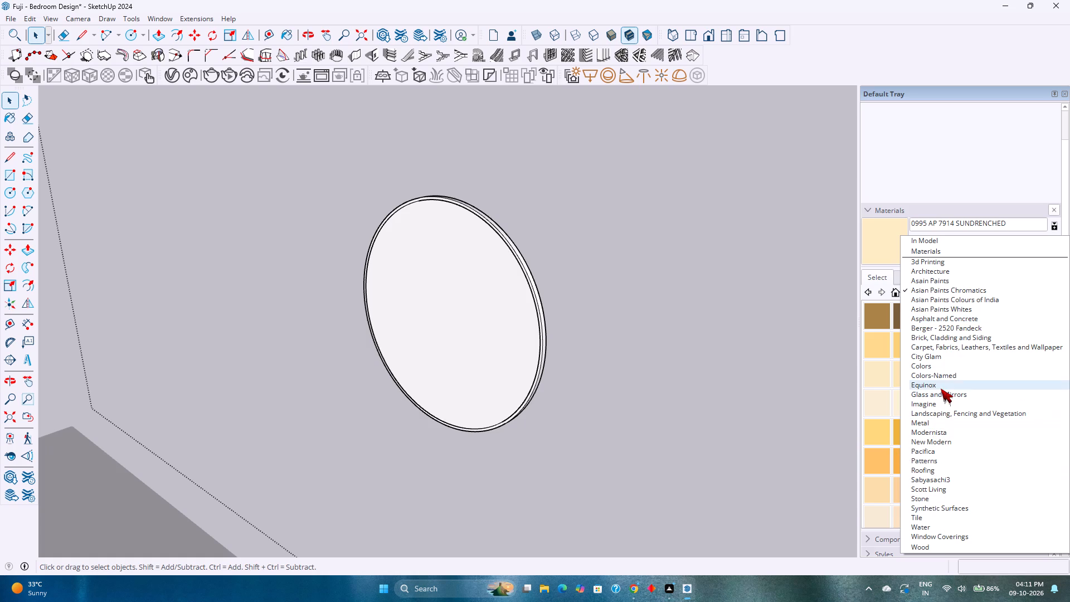
pyautogui.scroll(-3, 943, 431)
pyautogui.click(923, 393)
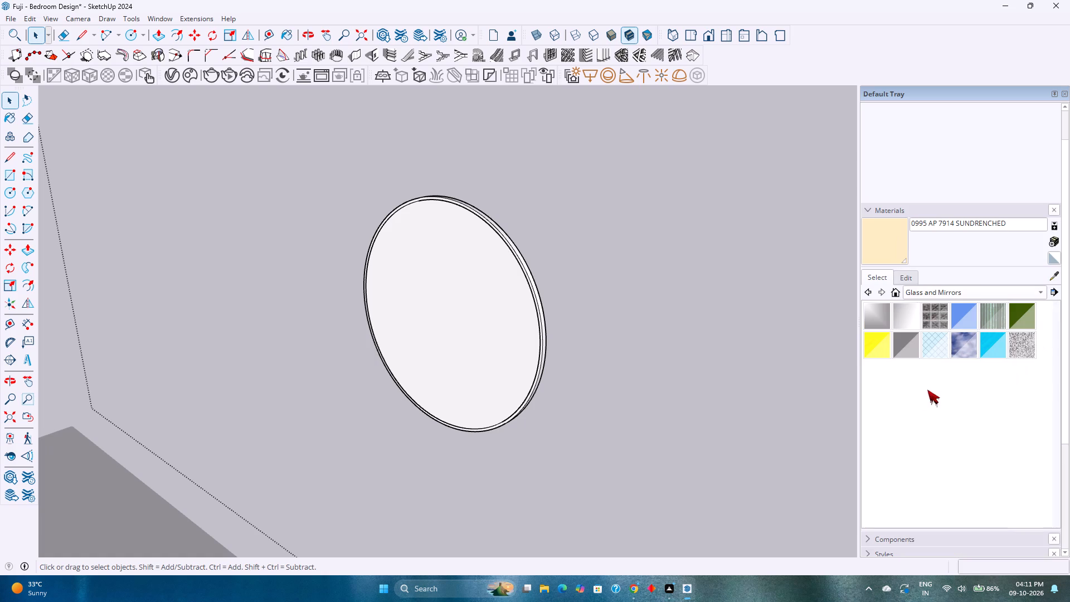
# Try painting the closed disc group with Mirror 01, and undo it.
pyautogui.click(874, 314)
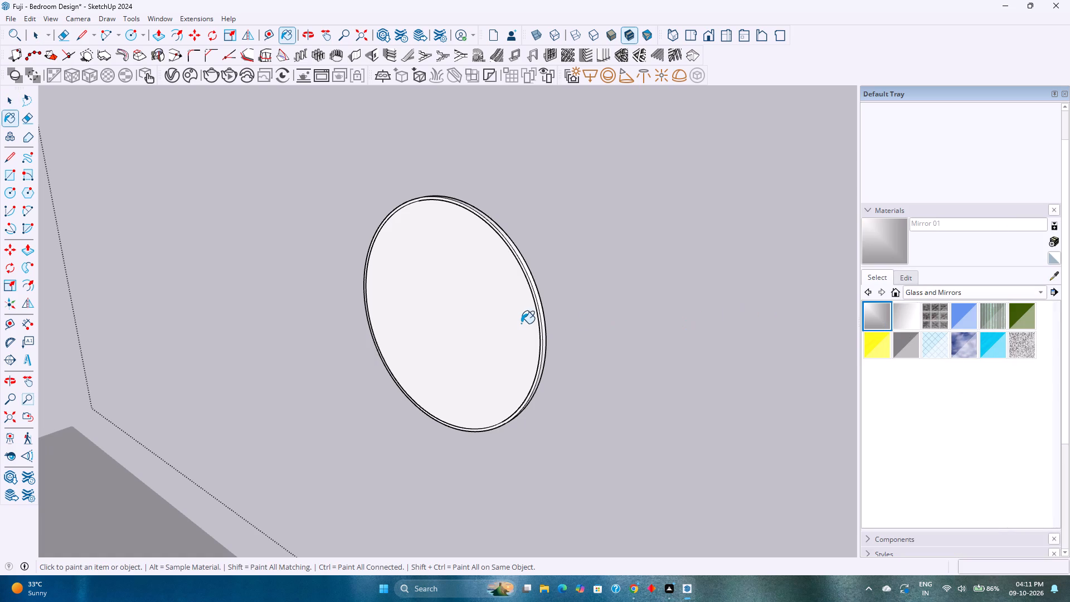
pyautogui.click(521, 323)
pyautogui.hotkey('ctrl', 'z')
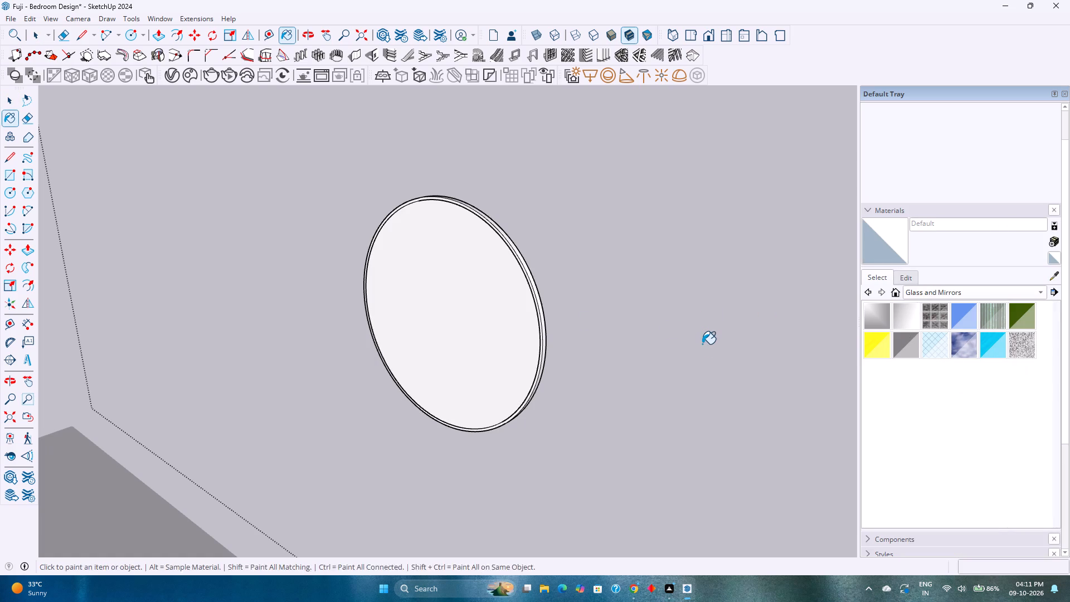
# Inside the disc group, paint the round front face with the Mirror 01 material.
pyautogui.press('space')
pyautogui.doubleClick(514, 349)
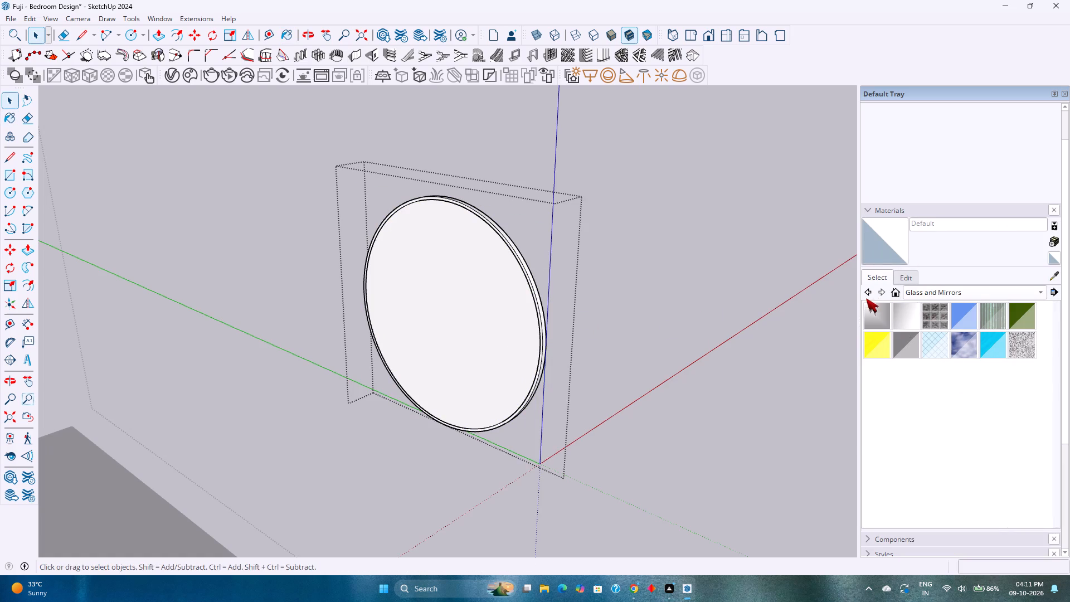
pyautogui.click(874, 312)
pyautogui.click(482, 347)
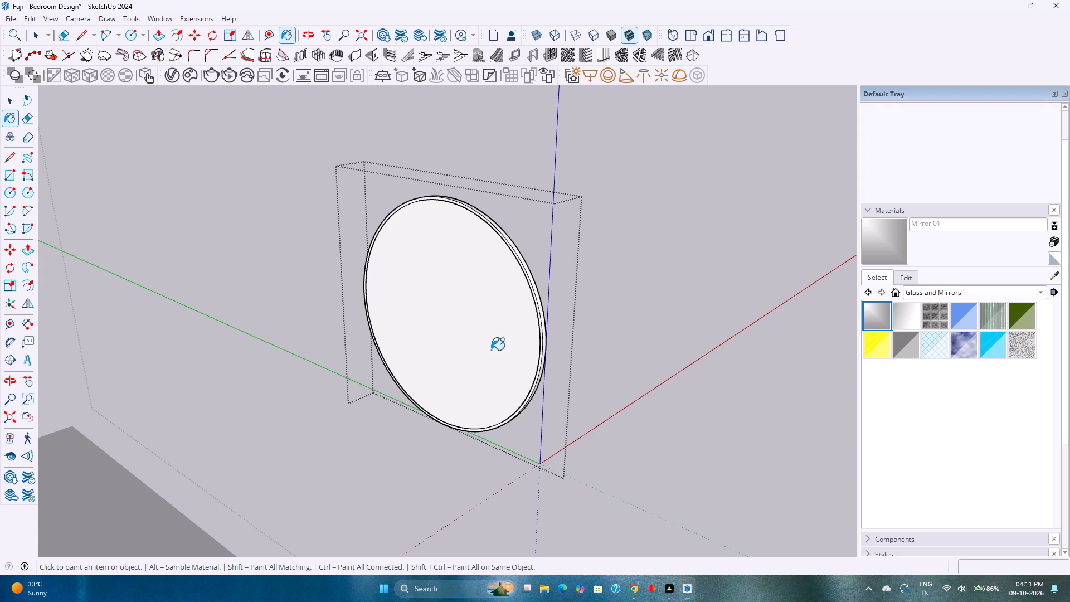
pyautogui.click(491, 349)
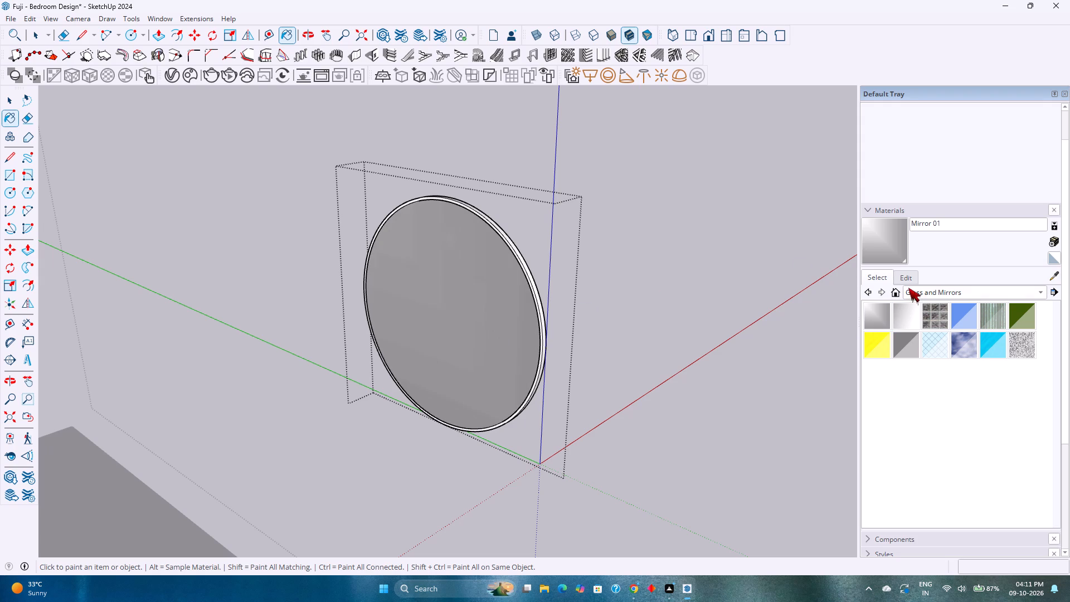
# Tint the Mirror 01 material pale blue with hue 199, saturation 35 and lightness 88, and close the disc group.
pyautogui.click(909, 282)
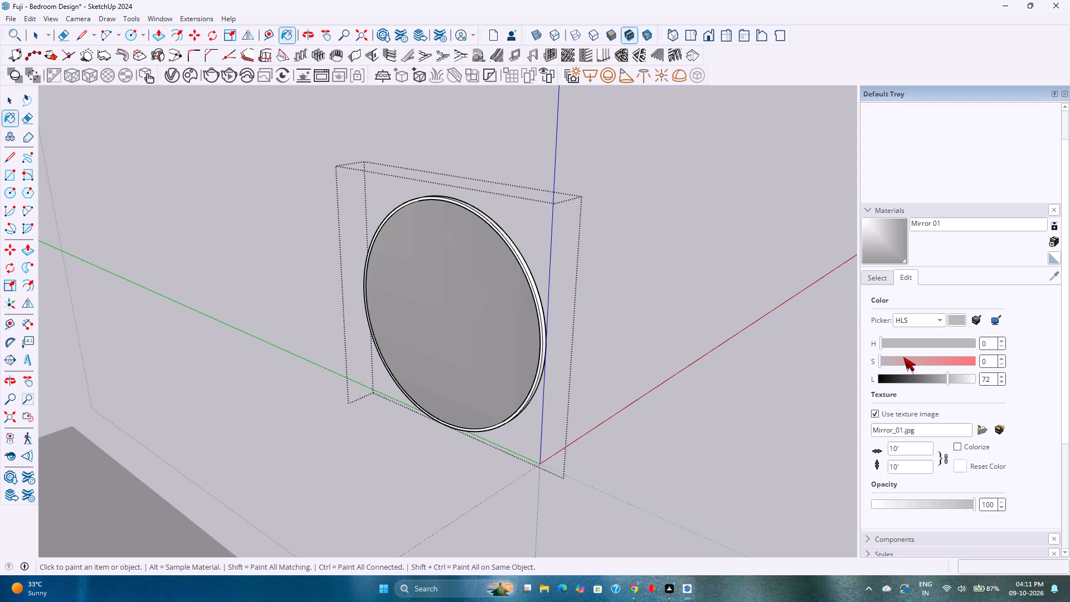
pyautogui.moveTo(884, 344); pyautogui.dragTo(903, 346)
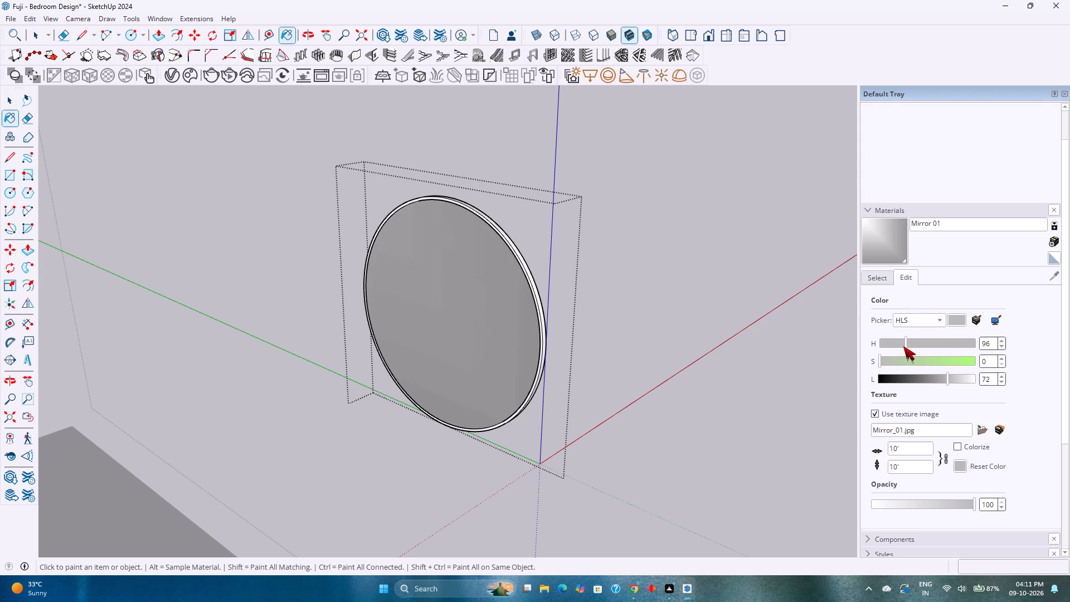
pyautogui.moveTo(903, 346); pyautogui.dragTo(927, 342)
pyautogui.moveTo(927, 342); pyautogui.dragTo(932, 341)
pyautogui.moveTo(886, 363); pyautogui.dragTo(908, 362)
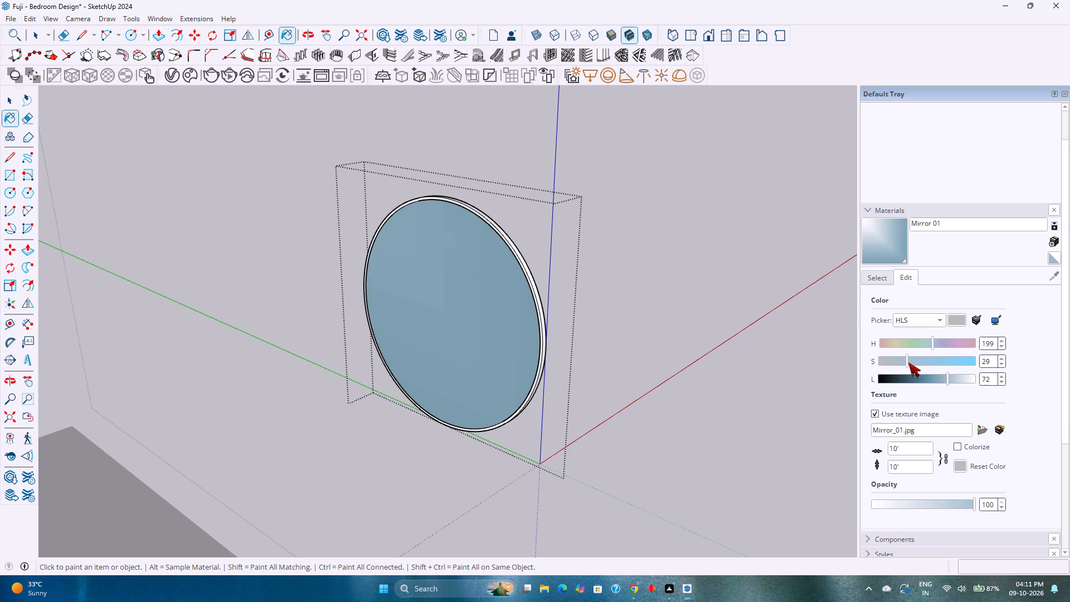
pyautogui.moveTo(908, 362); pyautogui.dragTo(913, 362)
pyautogui.moveTo(944, 380); pyautogui.dragTo(960, 381)
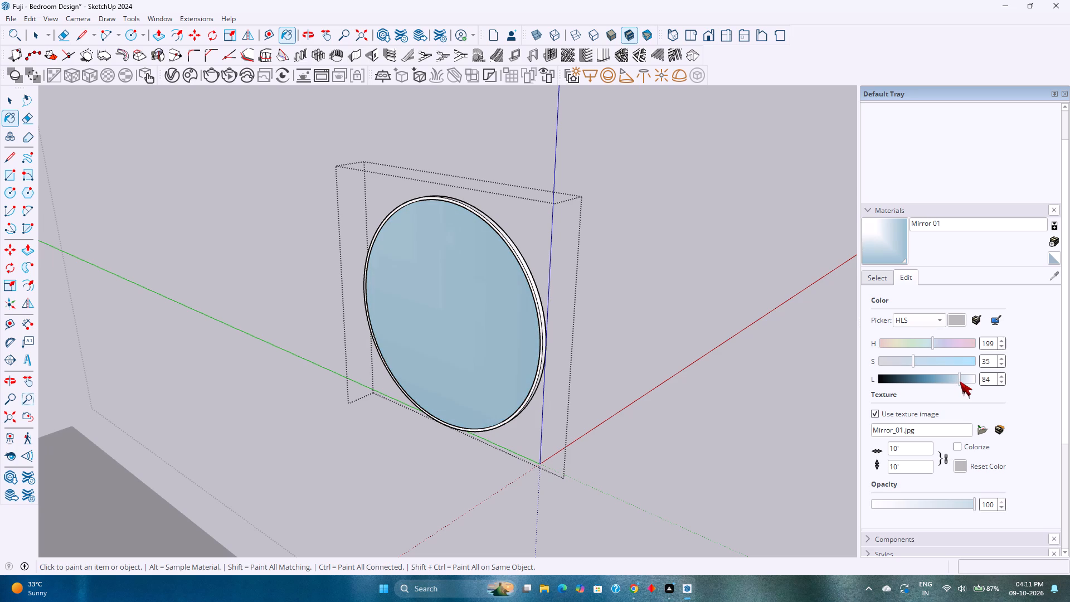
pyautogui.moveTo(960, 381); pyautogui.dragTo(964, 380)
pyautogui.scroll(-3, 750, 373)
pyautogui.moveTo(750, 373); pyautogui.dragTo(692, 288, button='middle')
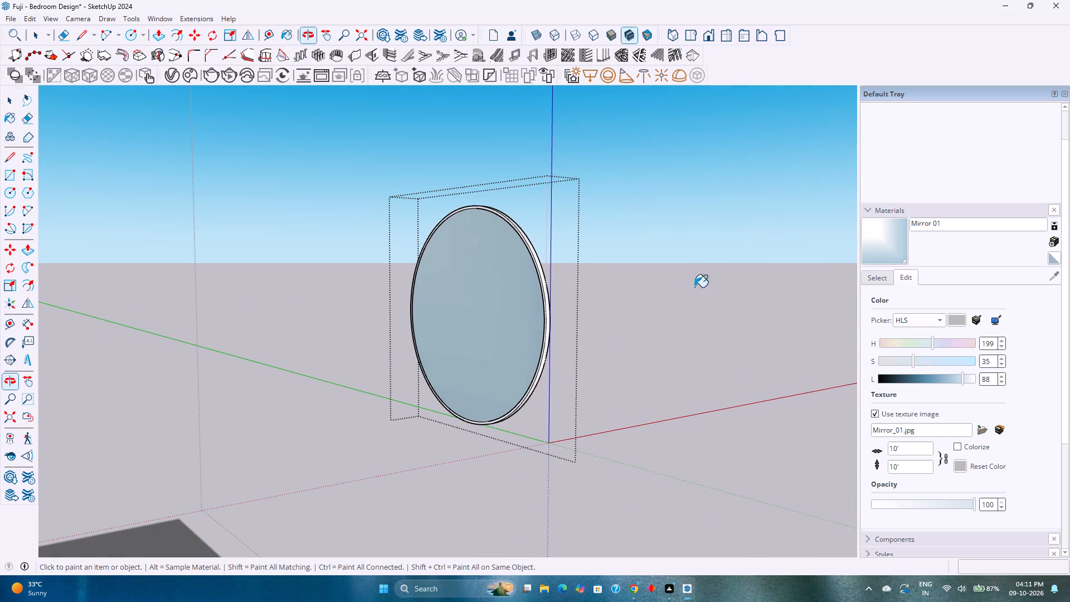
pyautogui.press('Escape')
pyautogui.press('space')
pyautogui.press('Escape')
# Examine the disc's lower rim and side edge up close, checking which group the rim belongs to.
pyautogui.scroll(7, 552, 318)
pyautogui.moveTo(542, 323); pyautogui.dragTo(662, 332, button='middle')
pyautogui.scroll(3, 544, 336)
pyautogui.moveTo(537, 333); pyautogui.dragTo(527, 454, button='middle')
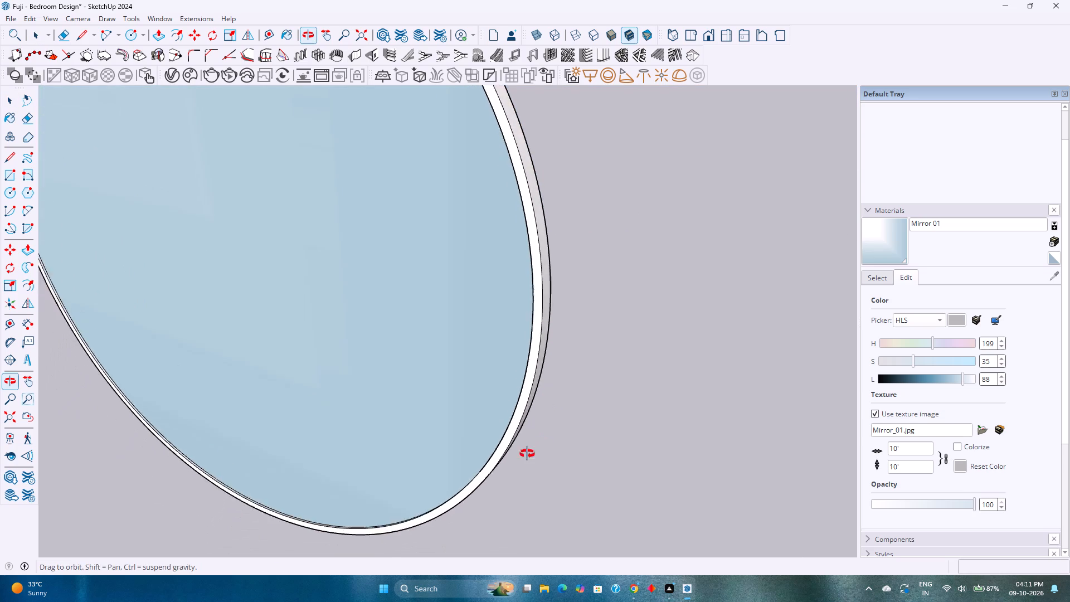
pyautogui.moveTo(527, 454); pyautogui.dragTo(509, 464, button='middle')
pyautogui.scroll(2, 515, 423)
pyautogui.click(513, 407)
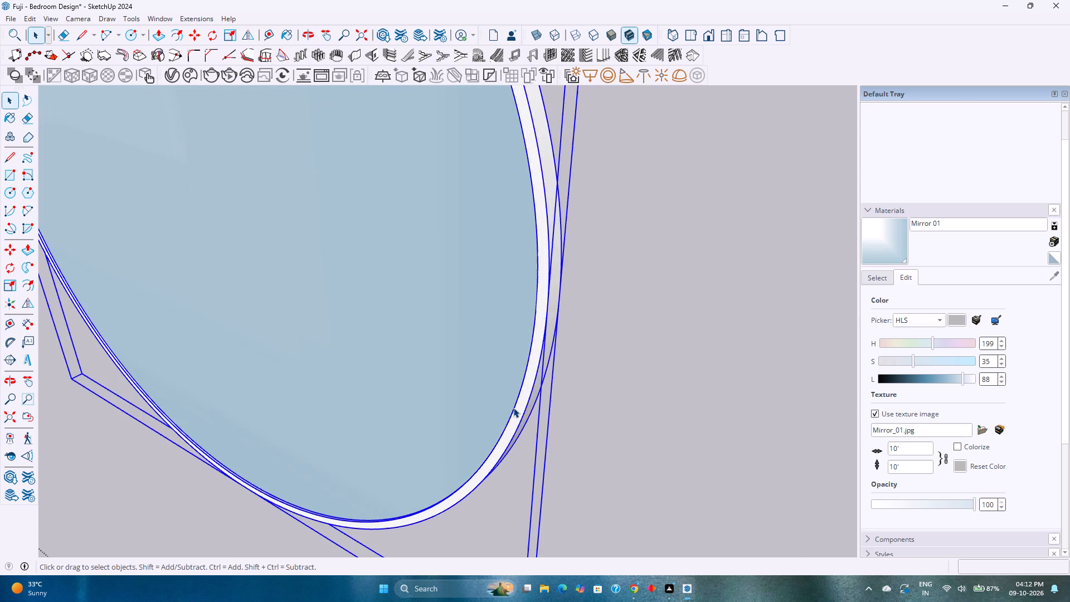
pyautogui.scroll(-5, 513, 407)
pyautogui.click(639, 399)
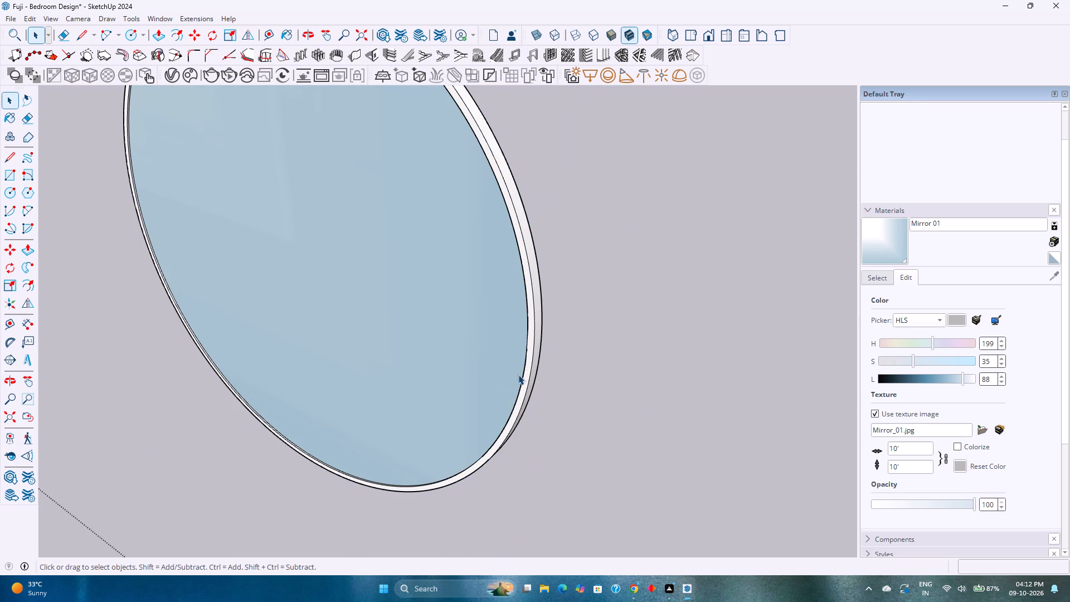
# Inside the disc group, draw a 0.25" line along the green axis in the empty space just beside the rim.
pyautogui.doubleClick(528, 369)
pyautogui.scroll(1, 533, 375)
pyautogui.moveTo(537, 378); pyautogui.dragTo(727, 377, button='middle')
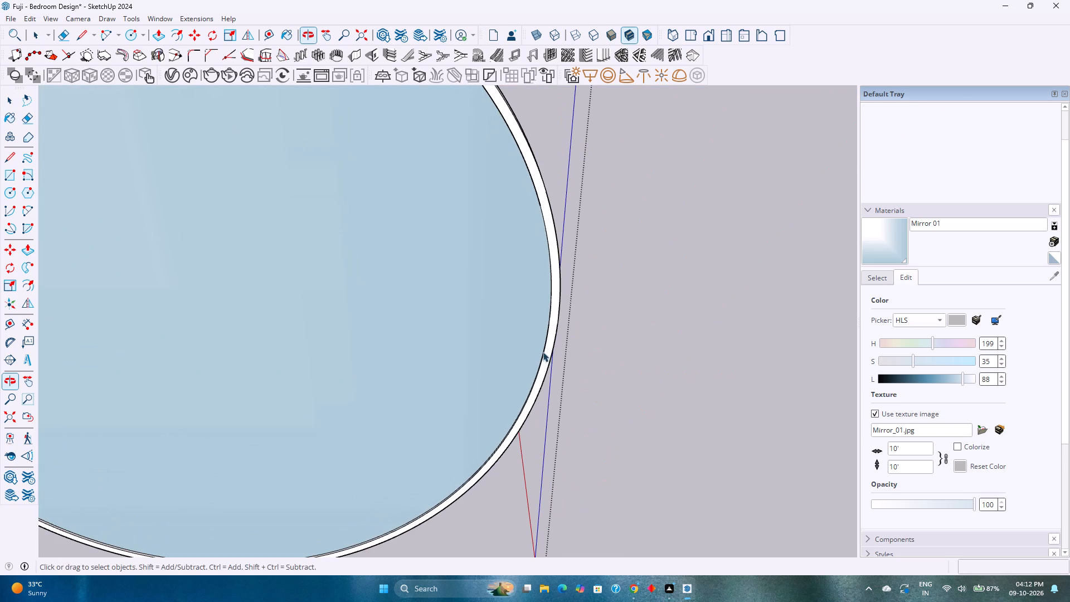
pyautogui.click(86, 35)
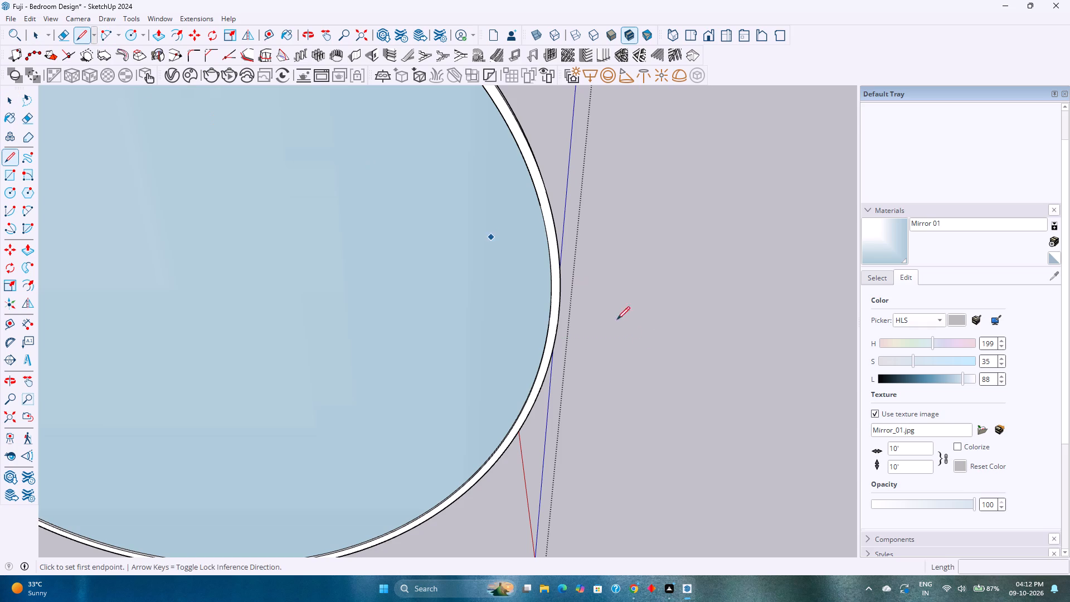
pyautogui.click(601, 373)
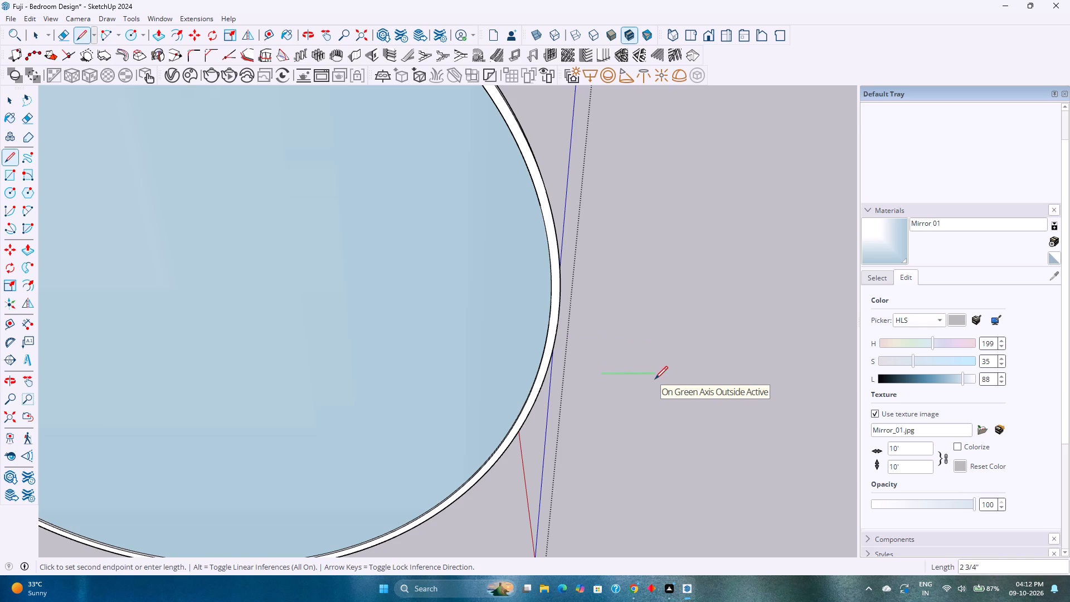
pyautogui.write('0.5')
pyautogui.press('BackSpace')
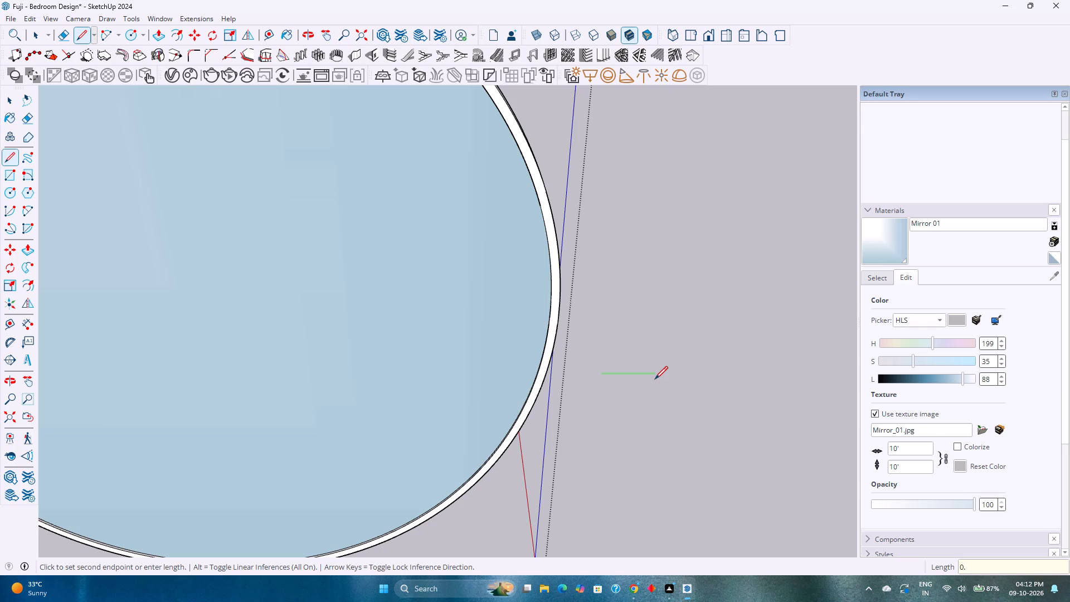
pyautogui.write('25')
pyautogui.press('Return')
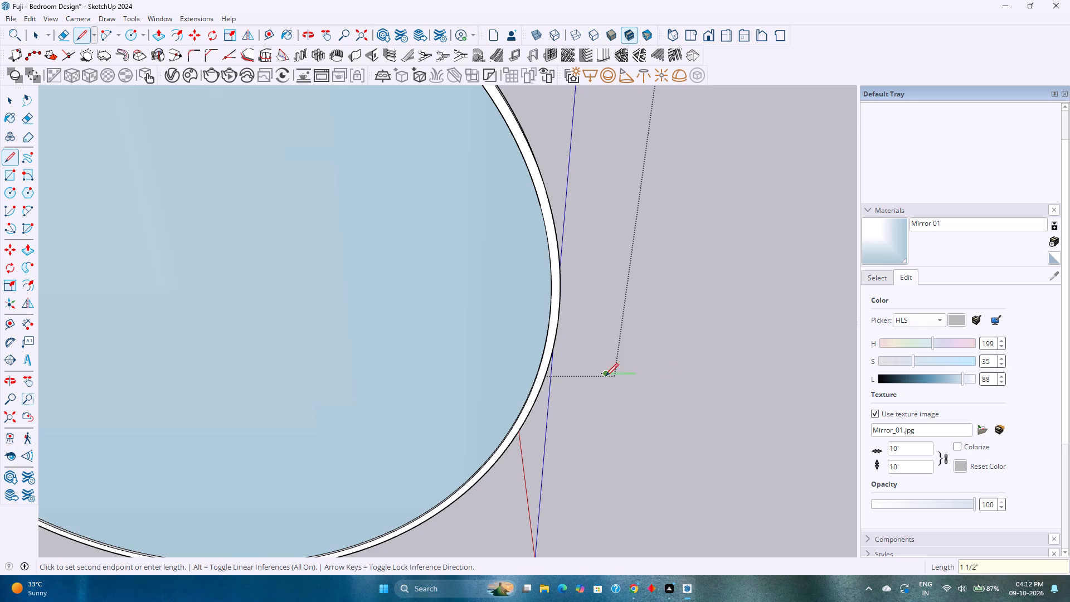
pyautogui.scroll(20, 594, 376)
pyautogui.scroll(8, 594, 376)
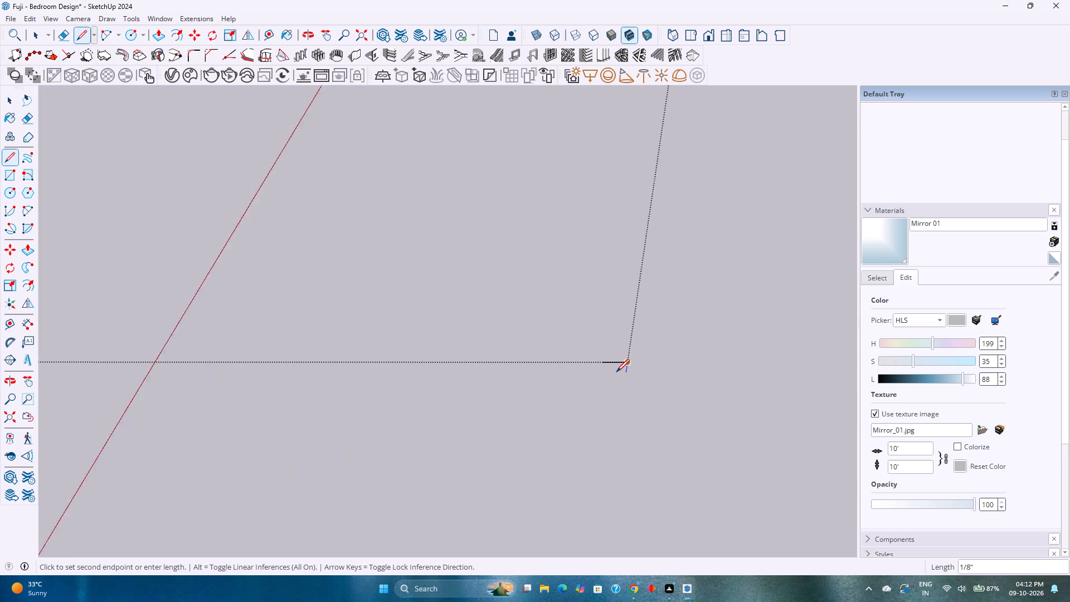
pyautogui.scroll(6, 616, 372)
pyautogui.moveTo(615, 371); pyautogui.dragTo(614, 423, button='middle')
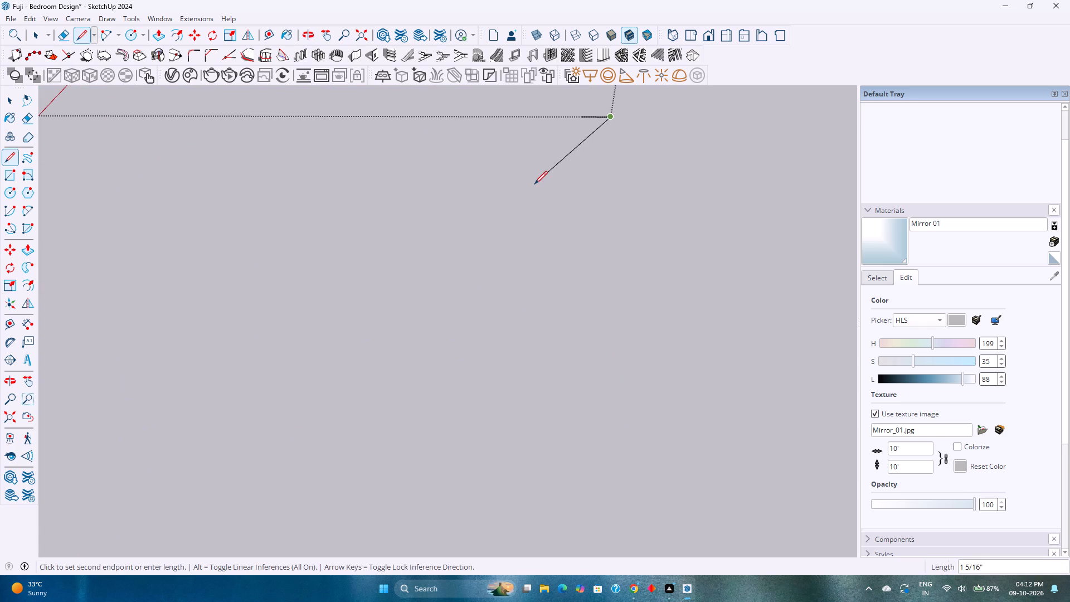
pyautogui.press('Escape')
# Draw a 2-point arc across the ends of the 0.25" line, bulging 1/8" along the red axis into a half-round profile.
pyautogui.click(99, 31)
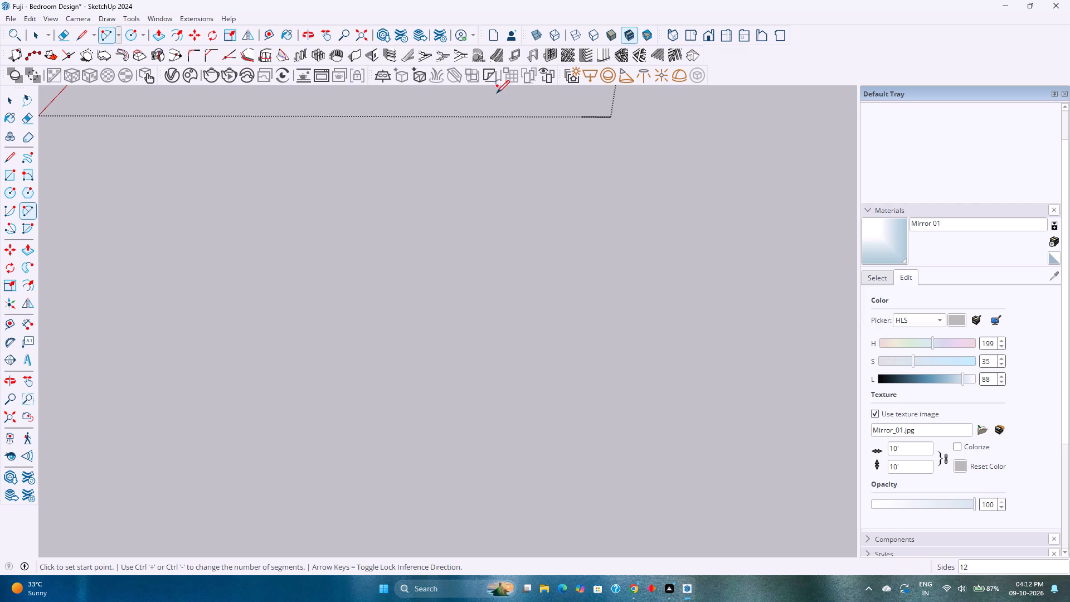
pyautogui.click(578, 118)
pyautogui.click(610, 118)
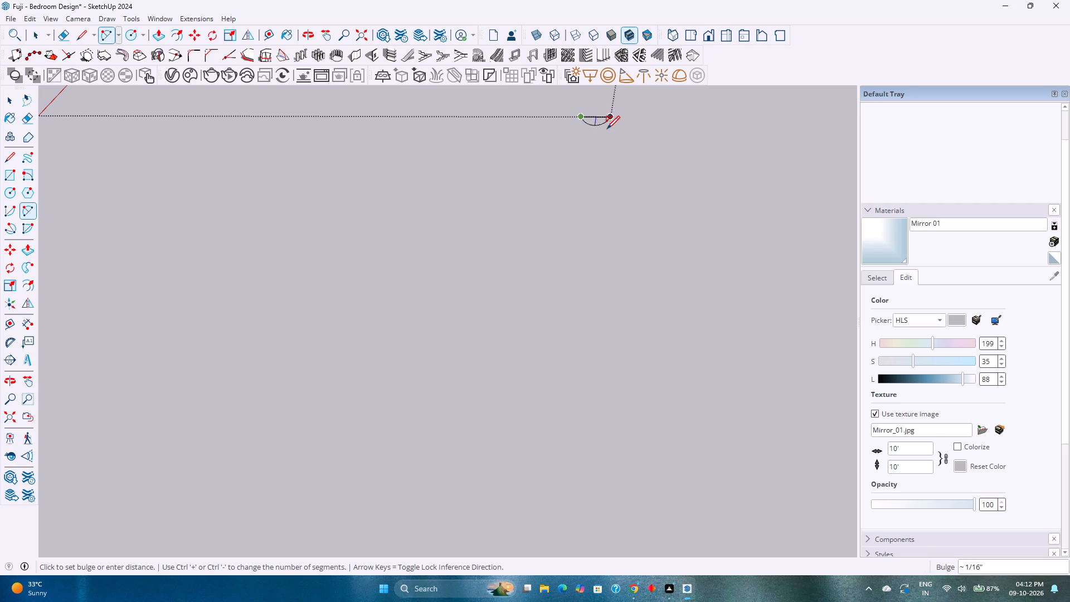
pyautogui.press('Left')
pyautogui.moveTo(605, 135); pyautogui.dragTo(577, 102, button='middle')
pyautogui.scroll(1, 577, 102)
pyautogui.scroll(-12, 591, 106)
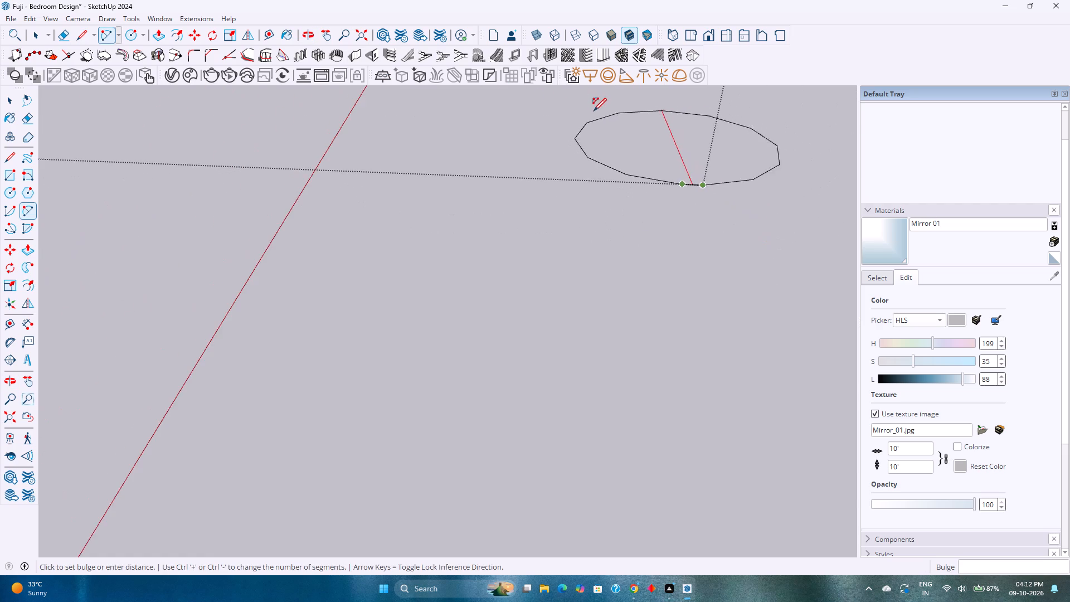
pyautogui.scroll(-10, 594, 116)
pyautogui.keyDown('shift'); pyautogui.moveTo(599, 159); pyautogui.dragTo(612, 250, button='middle'); pyautogui.keyUp('shift')
pyautogui.scroll(-12, 606, 247)
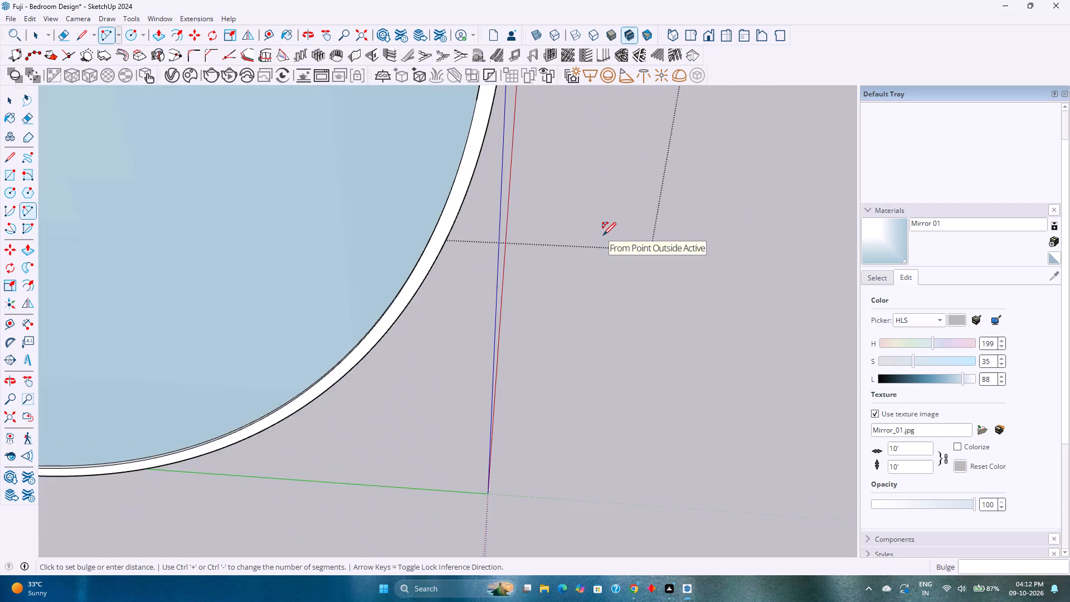
pyautogui.scroll(-3, 603, 235)
pyautogui.press('Left')
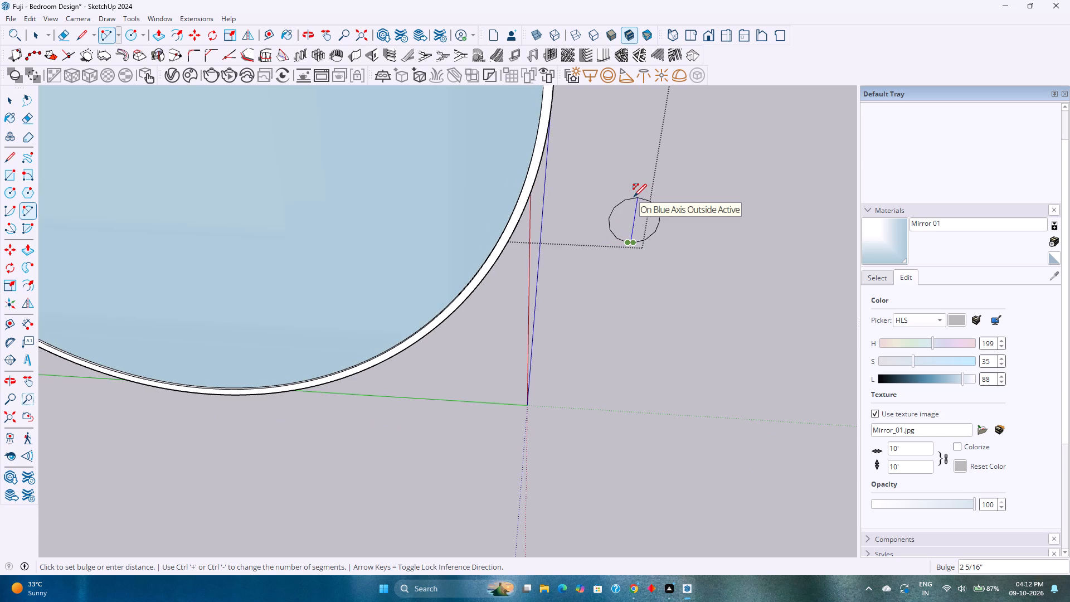
pyautogui.press('Right')
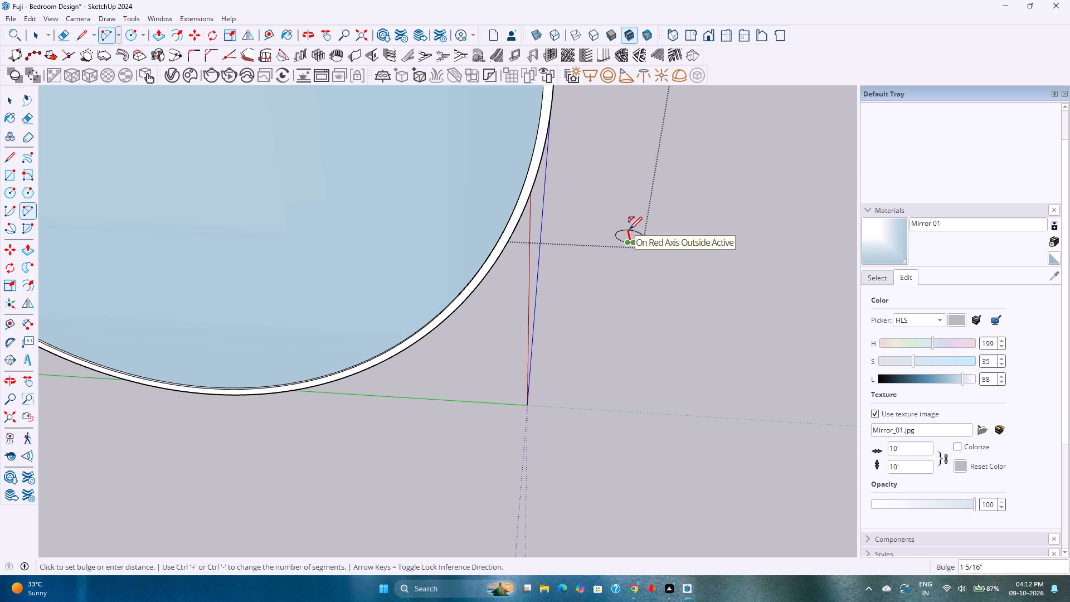
pyautogui.scroll(20, 629, 236)
pyautogui.scroll(4, 629, 236)
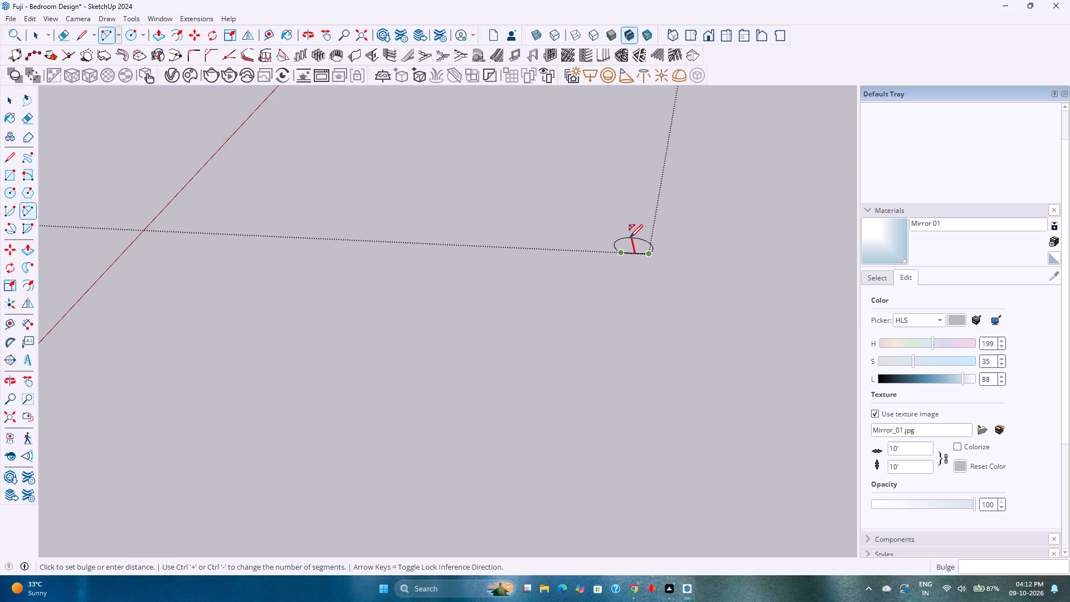
pyautogui.scroll(20, 630, 237)
pyautogui.scroll(8, 630, 237)
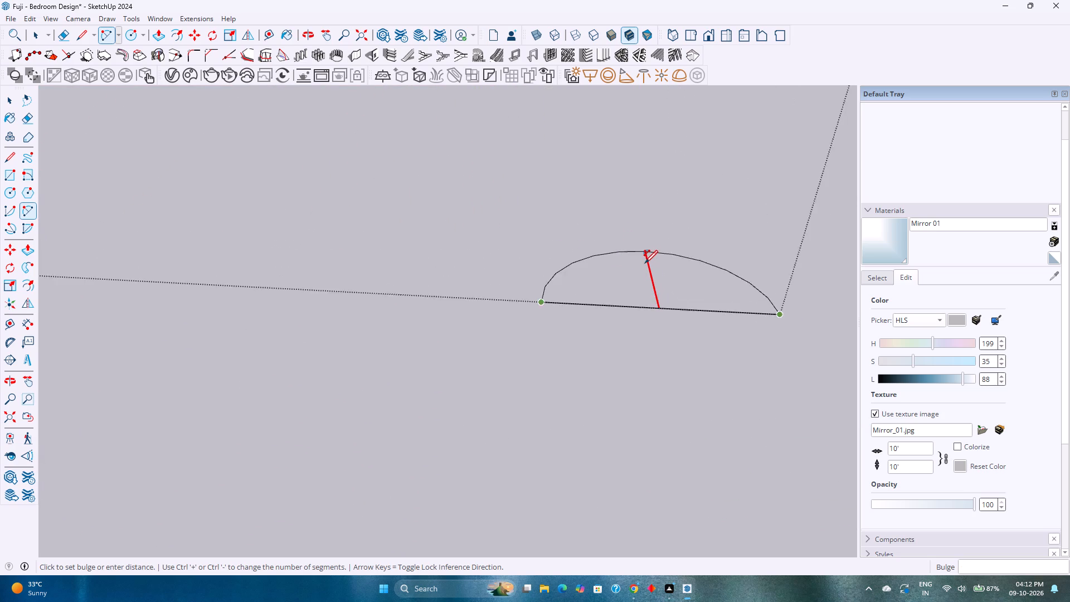
pyautogui.scroll(5, 645, 263)
pyautogui.moveTo(645, 271); pyautogui.dragTo(639, 244, button='middle')
pyautogui.scroll(-11, 639, 244)
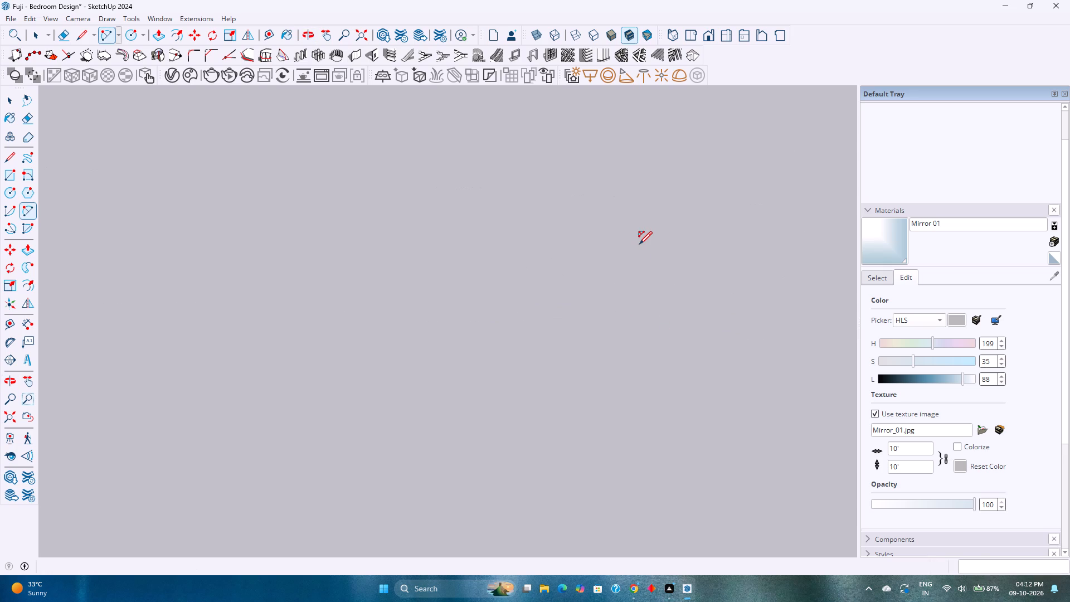
pyautogui.scroll(-4, 639, 244)
pyautogui.scroll(-7, 315, 358)
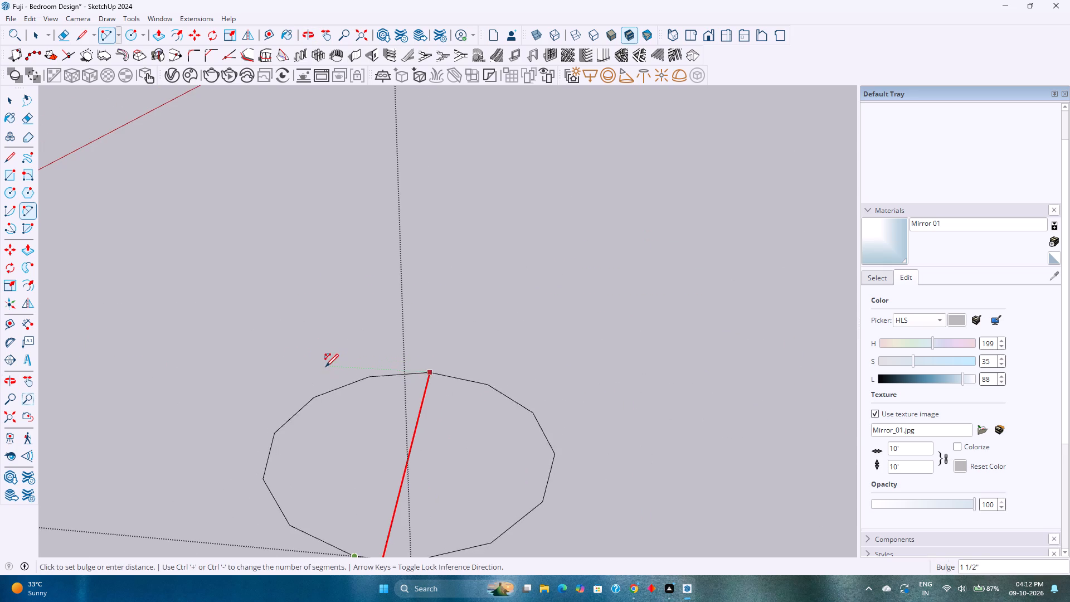
pyautogui.keyDown('shift'); pyautogui.moveTo(395, 498); pyautogui.dragTo(468, 417, button='middle'); pyautogui.keyUp('shift')
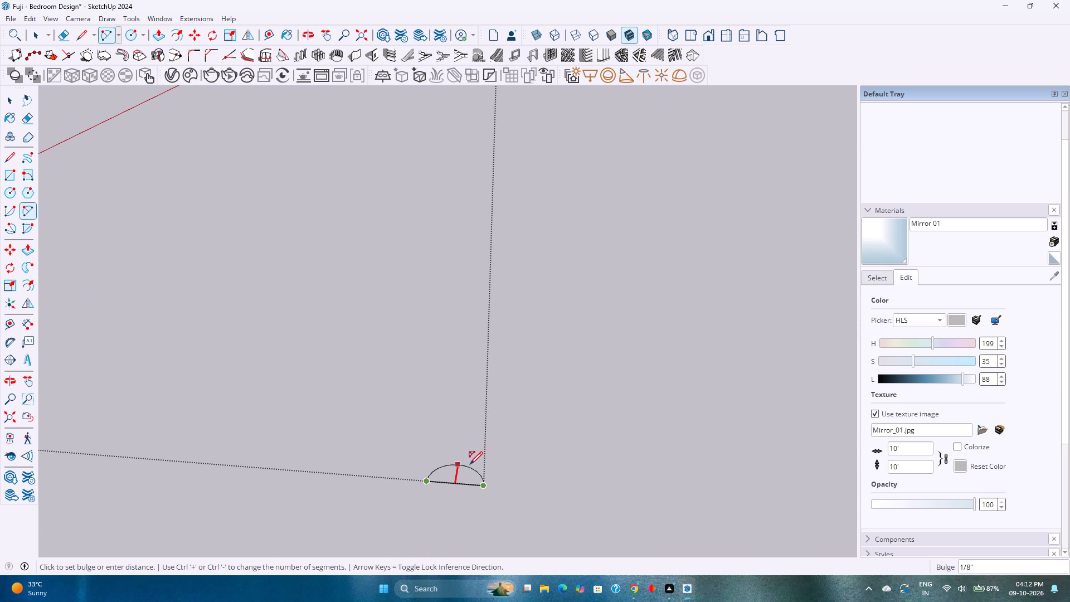
pyautogui.click(467, 469)
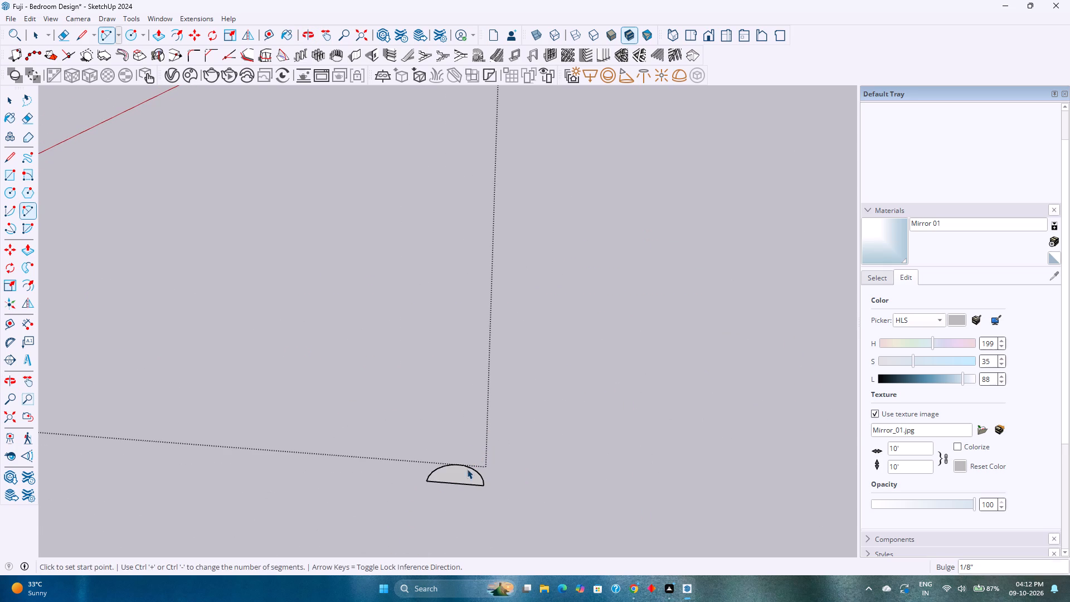
# Set the profile arc's segment count to 15 and close the disc group.
pyautogui.press('space')
pyautogui.click(459, 473)
pyautogui.click(459, 473)
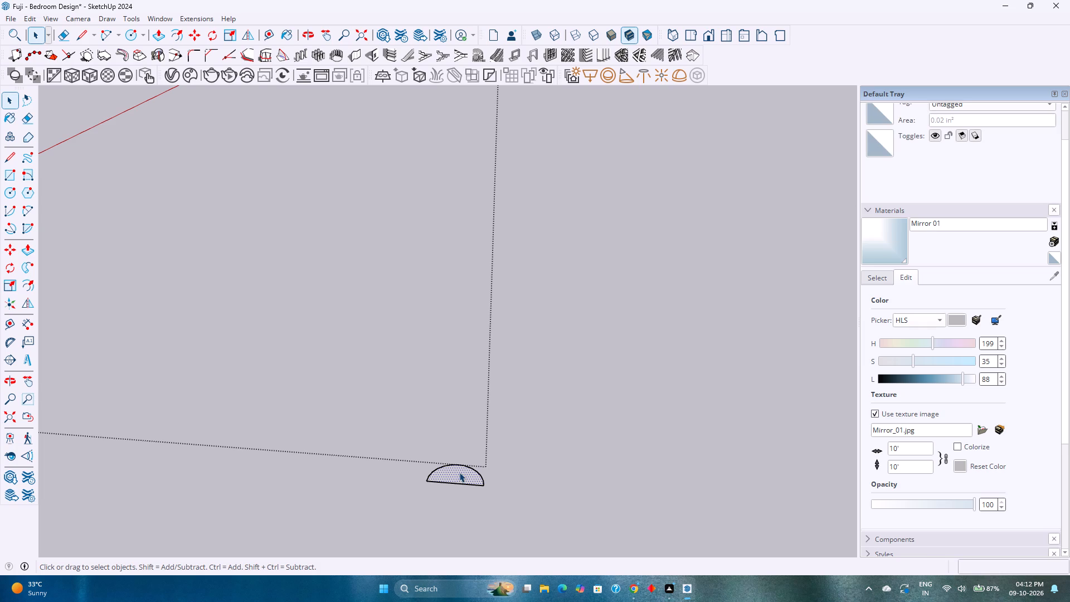
pyautogui.click(464, 466)
pyautogui.doubleClick(953, 138)
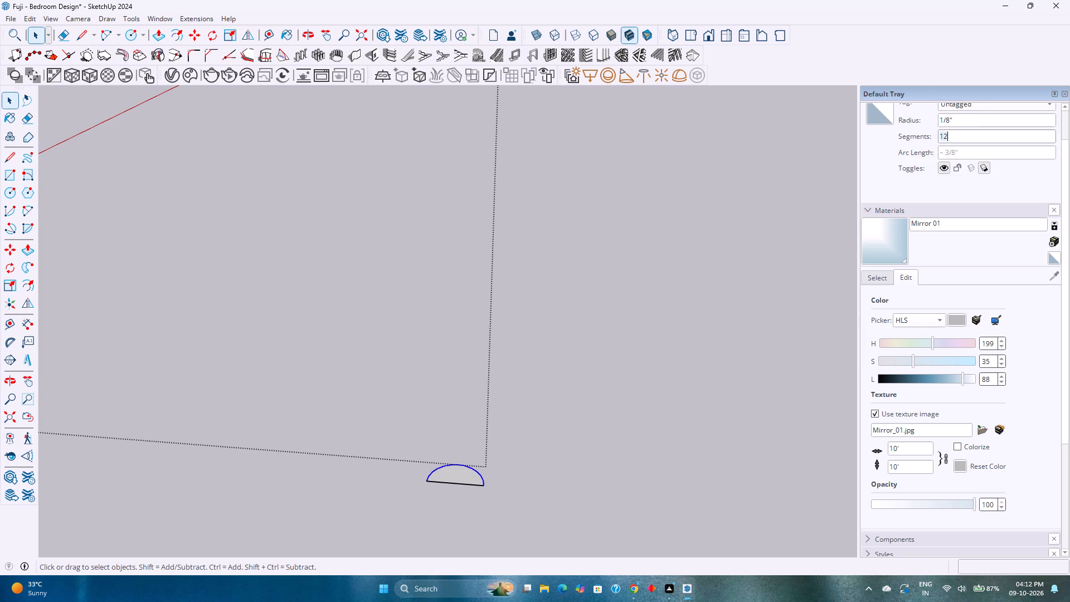
pyautogui.press('1')
pyautogui.press('5')
pyautogui.press('Return')
pyautogui.scroll(-5, 461, 474)
pyautogui.click(524, 479)
# Reopen the disc group and sweep the half-round profile with Follow Me along the rim's inner circular edge of 10 3/4" radius.
pyautogui.scroll(-2, 493, 480)
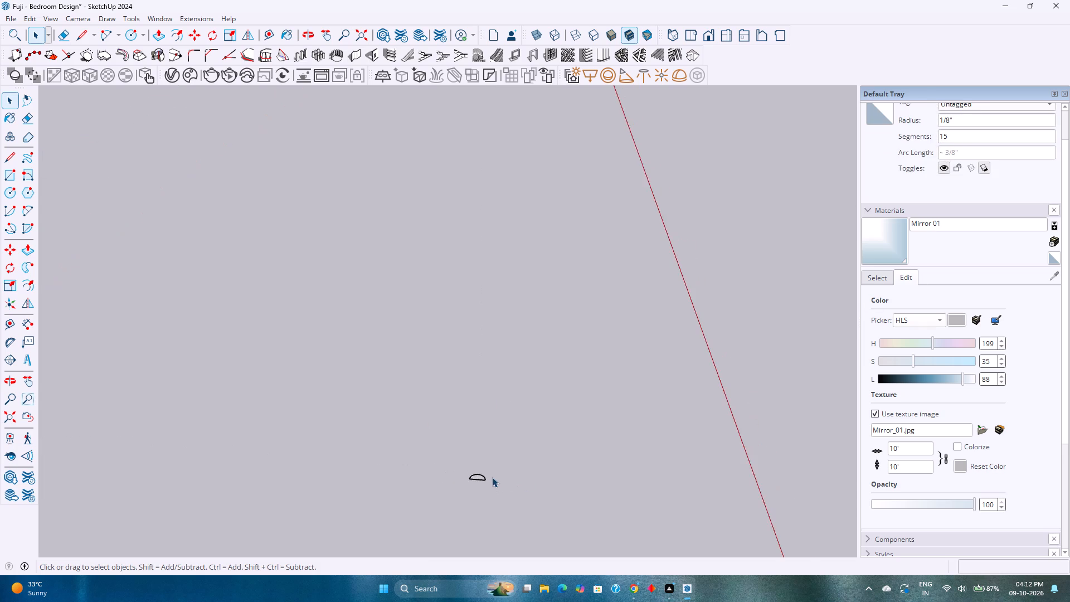
pyautogui.scroll(-3, 492, 467)
pyautogui.moveTo(492, 467); pyautogui.dragTo(531, 443, button='middle')
pyautogui.scroll(-7, 535, 439)
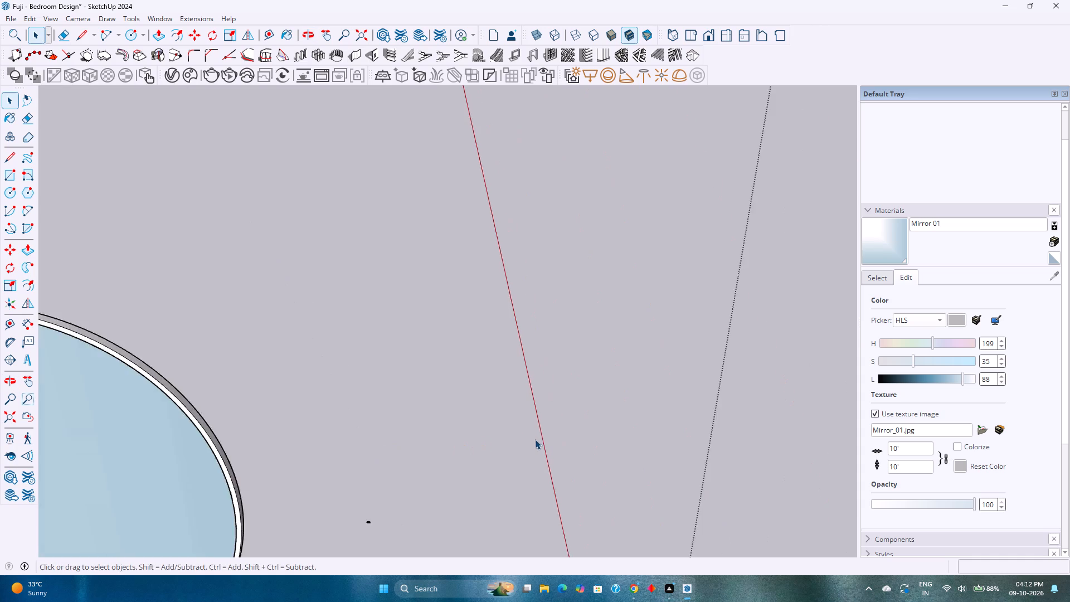
pyautogui.scroll(-5, 535, 439)
pyautogui.scroll(9, 423, 502)
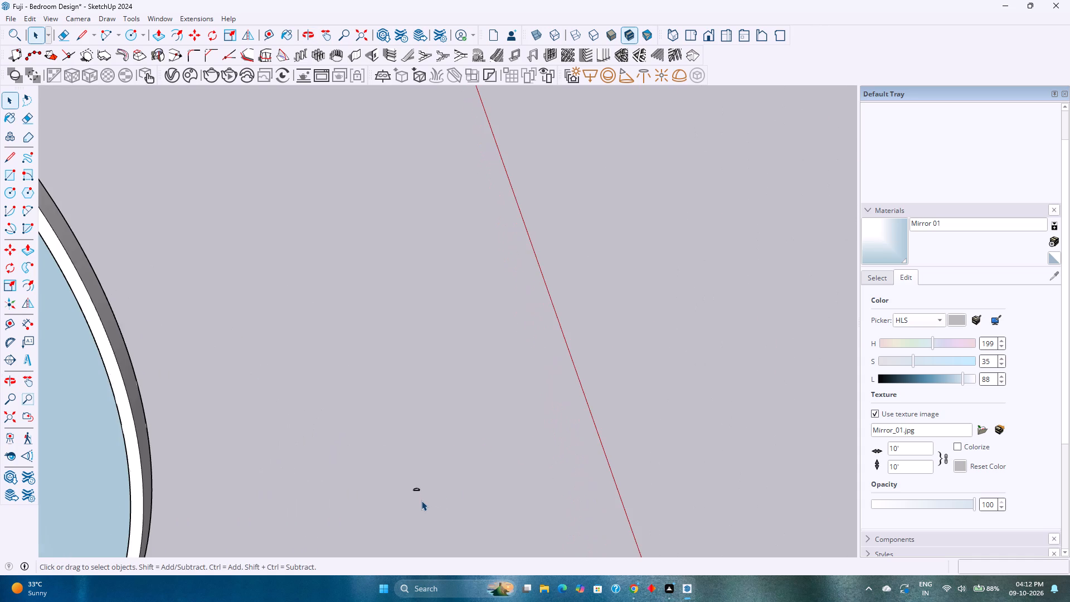
pyautogui.scroll(8, 417, 487)
pyautogui.moveTo(431, 491); pyautogui.dragTo(372, 461, button='middle')
pyautogui.scroll(-5, 372, 461)
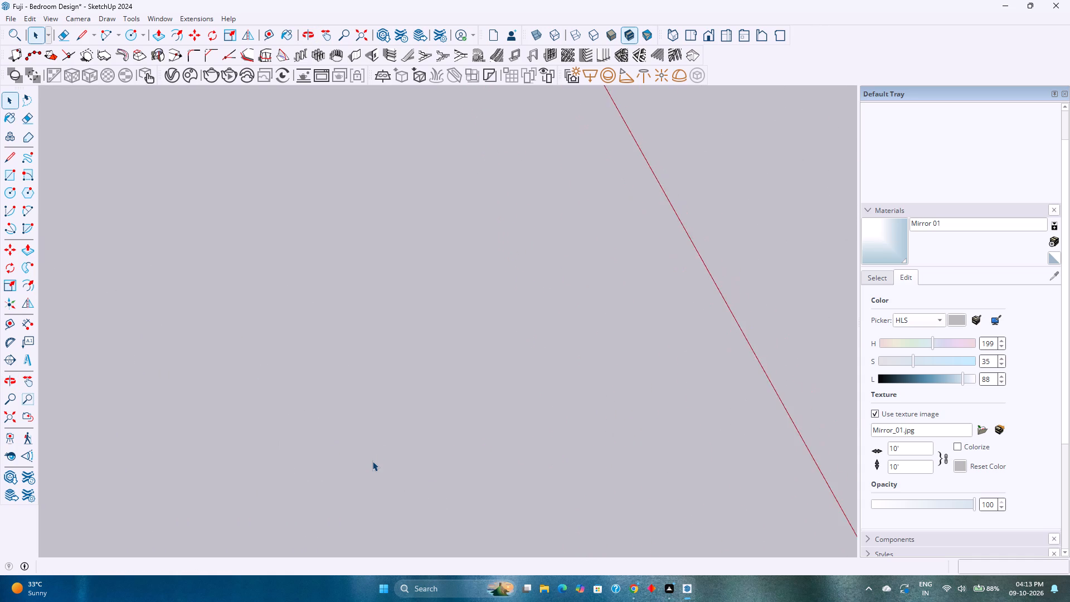
pyautogui.scroll(-19, 372, 461)
pyautogui.keyDown('shift'); pyautogui.moveTo(381, 457); pyautogui.dragTo(406, 394, button='middle'); pyautogui.keyUp('shift')
pyautogui.scroll(-5, 426, 378)
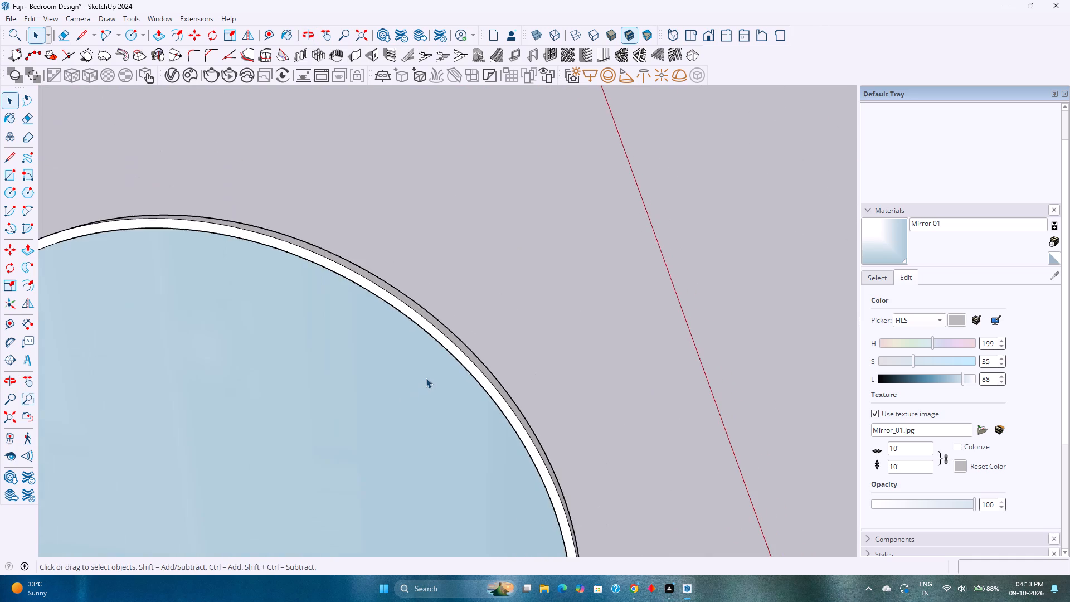
pyautogui.scroll(-11, 426, 378)
pyautogui.keyDown('shift'); pyautogui.moveTo(519, 439); pyautogui.dragTo(496, 396, button='middle'); pyautogui.keyUp('shift')
pyautogui.keyDown('shift'); pyautogui.scroll(1, 513, 431); pyautogui.keyUp('shift')
pyautogui.scroll(4, 445, 470)
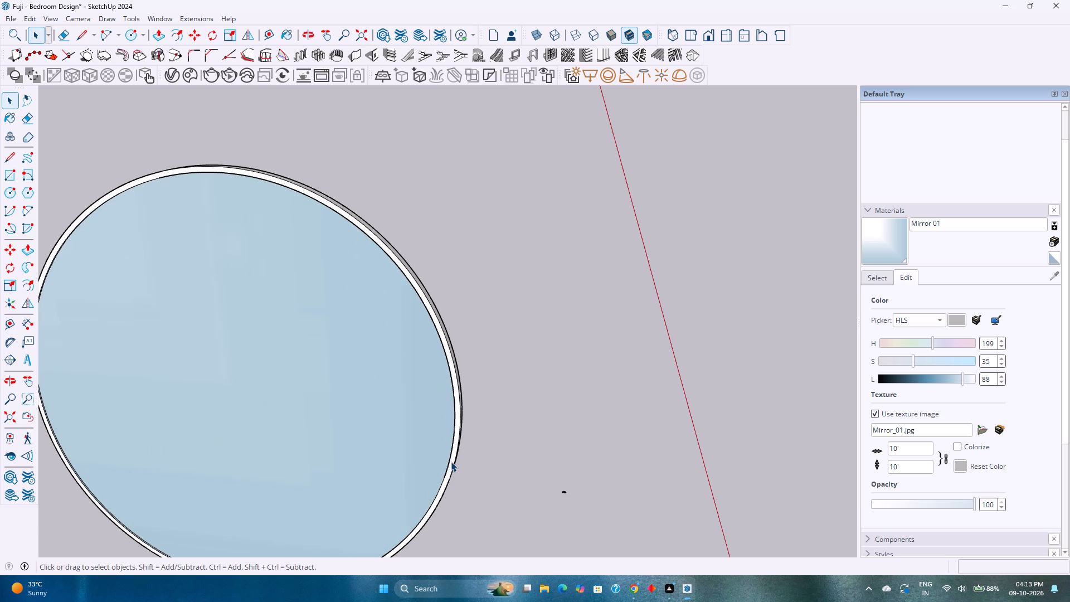
pyautogui.click(450, 454)
pyautogui.doubleClick(450, 454)
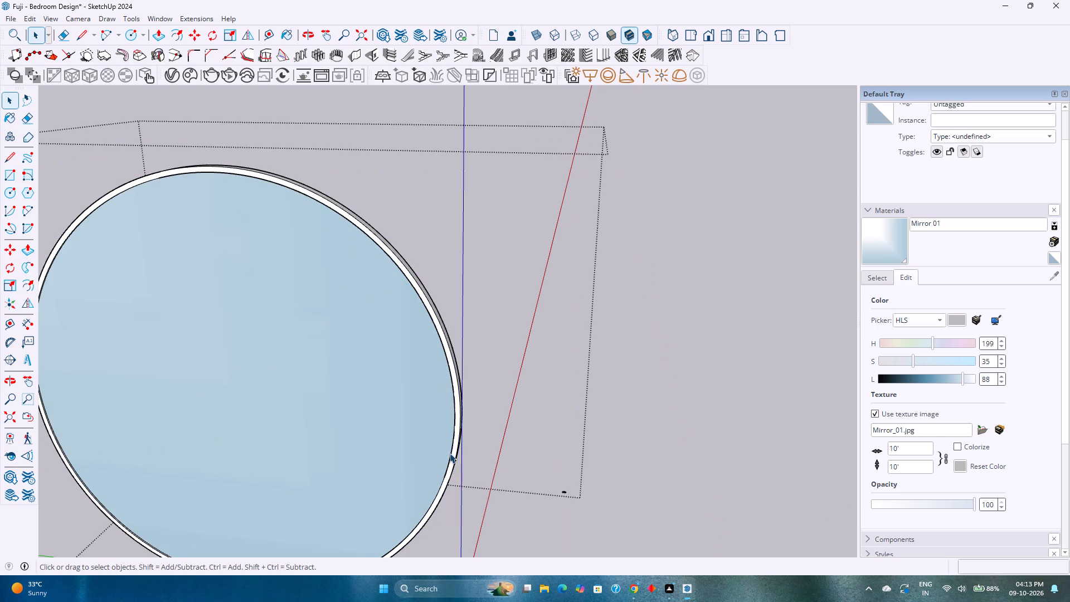
pyautogui.click(451, 453)
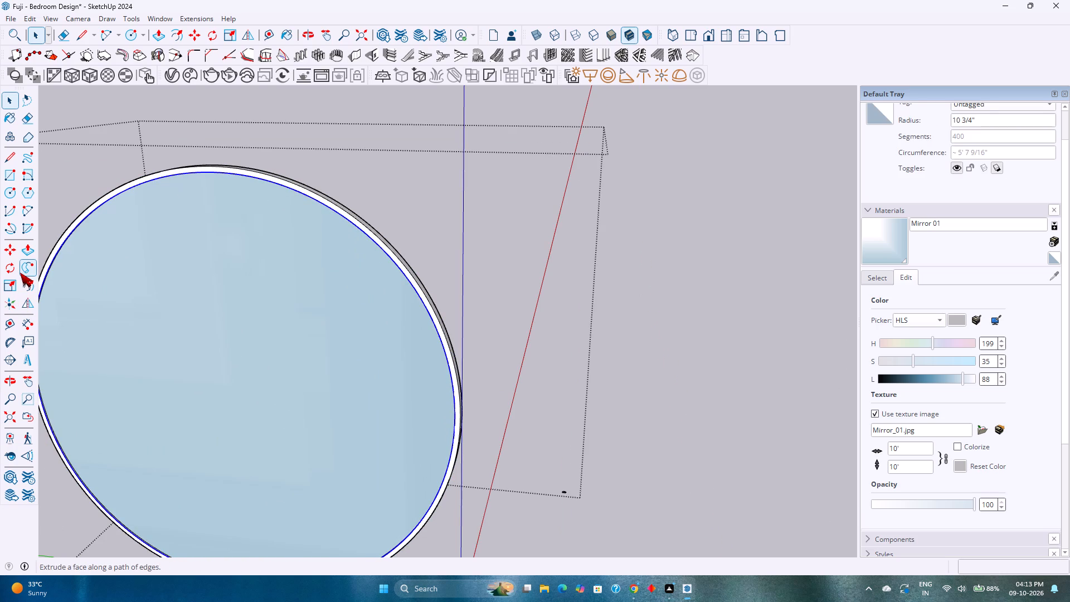
pyautogui.click(20, 273)
pyautogui.scroll(12, 572, 487)
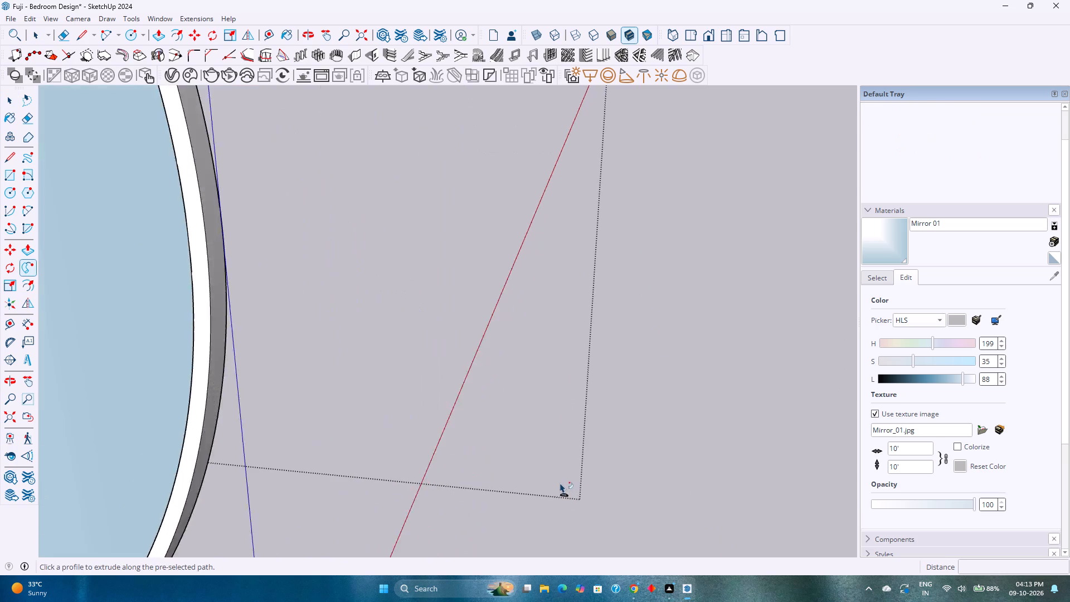
pyautogui.scroll(18, 560, 483)
pyautogui.click(563, 497)
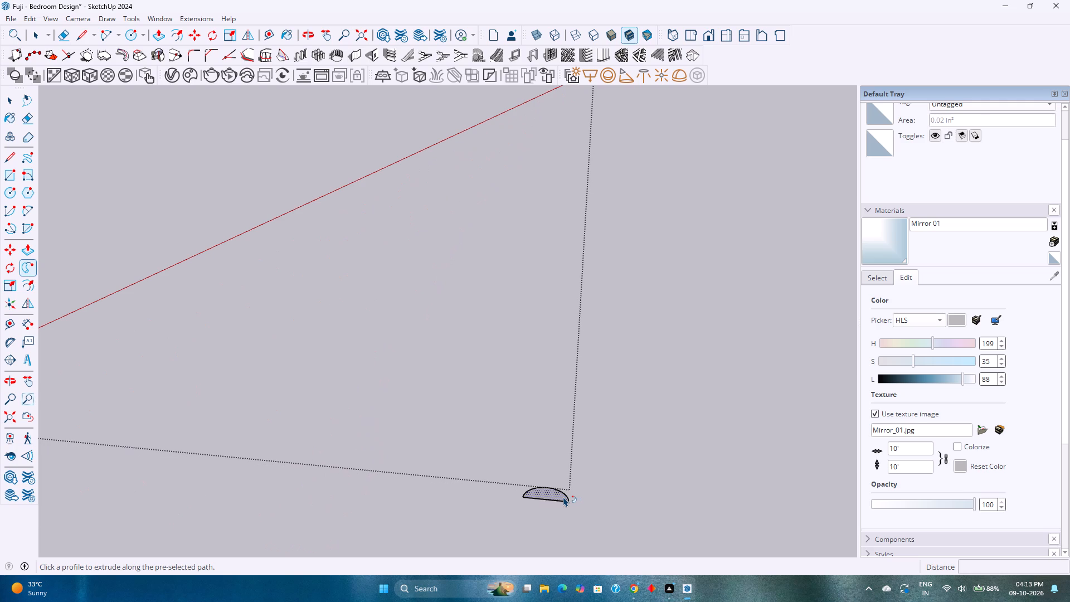
# Examine the swept half-round ring and its position relative to the mirror disc from several angles.
pyautogui.scroll(-14, 563, 496)
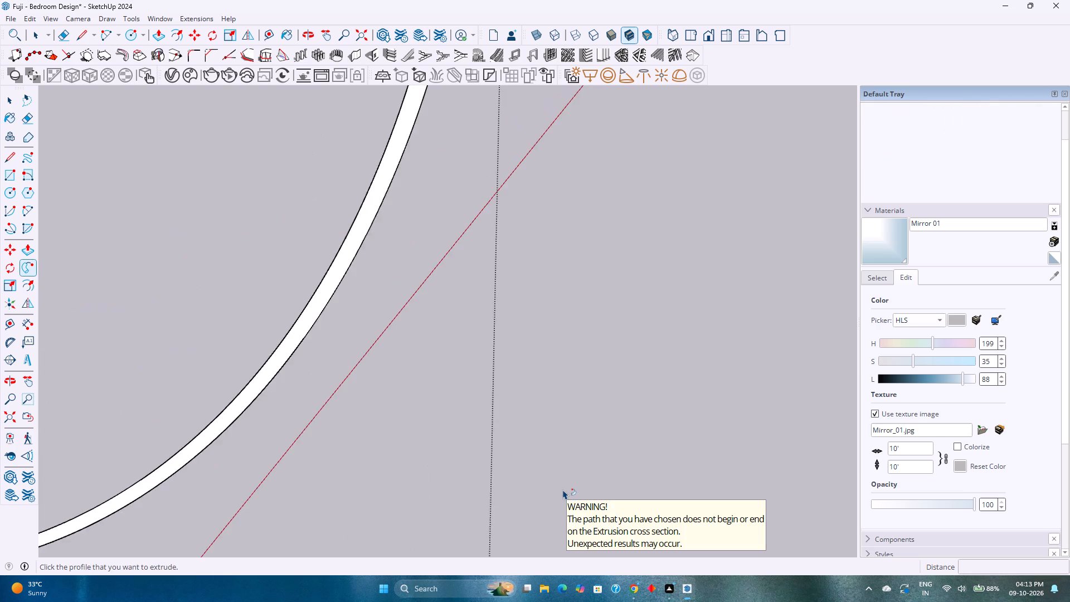
pyautogui.scroll(-20, 563, 489)
pyautogui.moveTo(560, 490); pyautogui.dragTo(246, 499, button='middle')
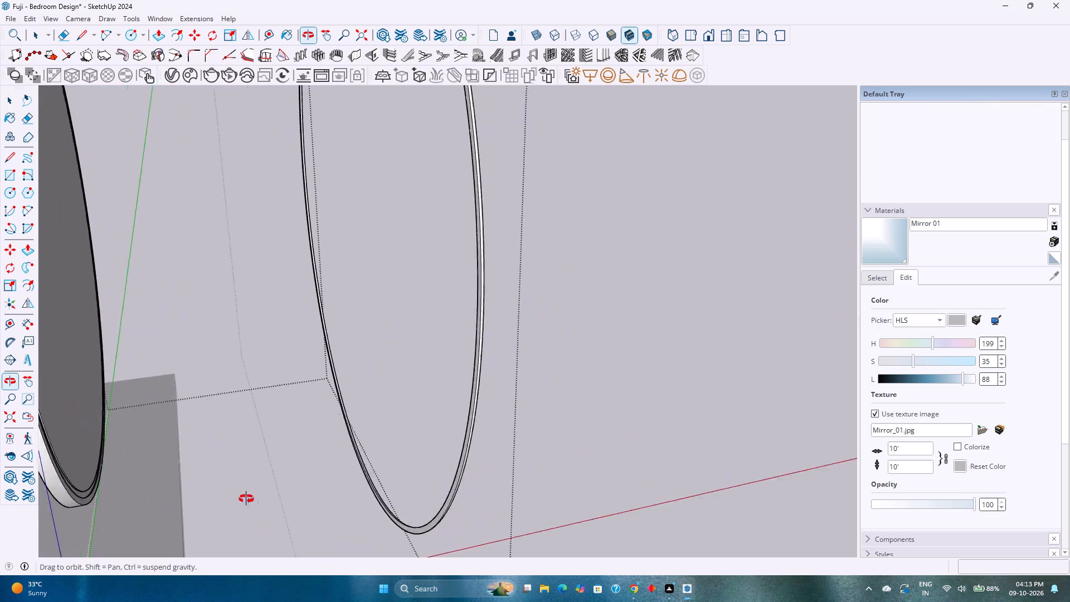
pyautogui.moveTo(246, 499); pyautogui.dragTo(242, 483, button='middle')
pyautogui.scroll(2, 448, 402)
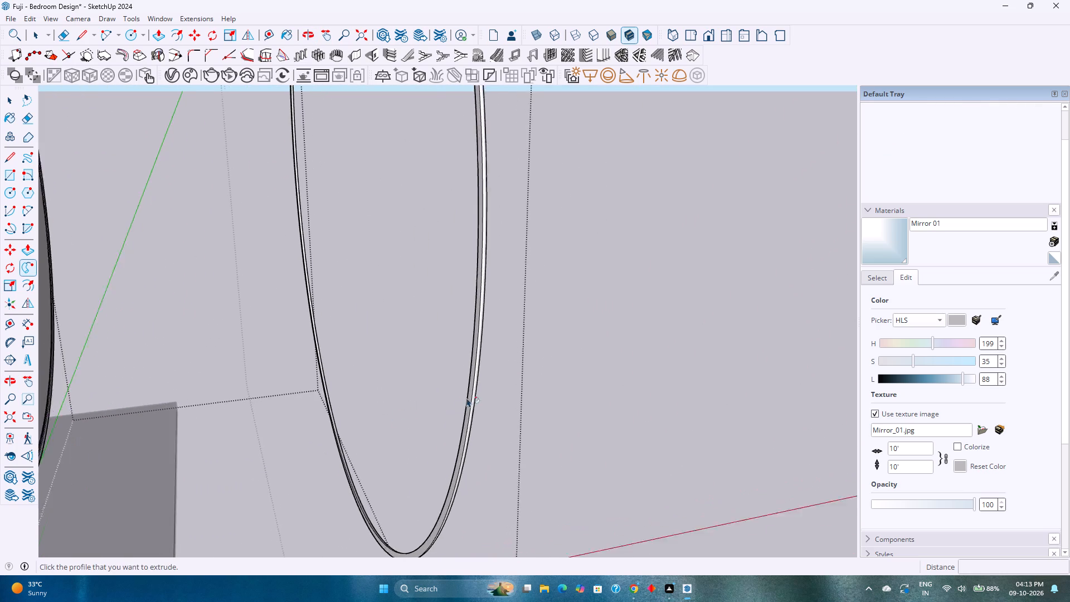
pyautogui.scroll(5, 466, 397)
pyautogui.moveTo(470, 398); pyautogui.dragTo(299, 422, button='middle')
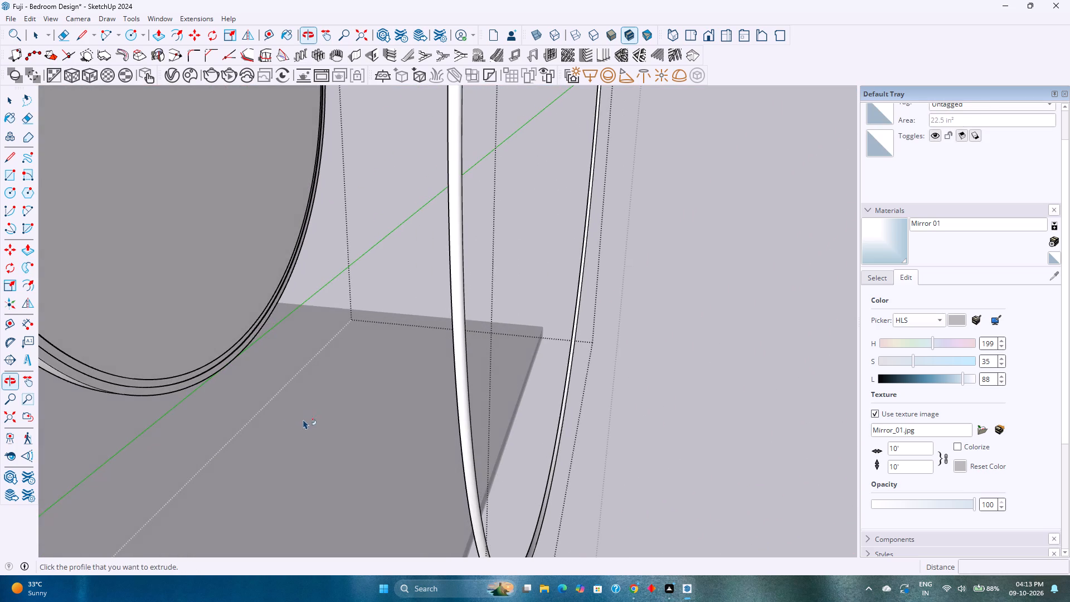
pyautogui.scroll(-6, 308, 416)
pyautogui.moveTo(308, 416); pyautogui.dragTo(415, 427, button='middle')
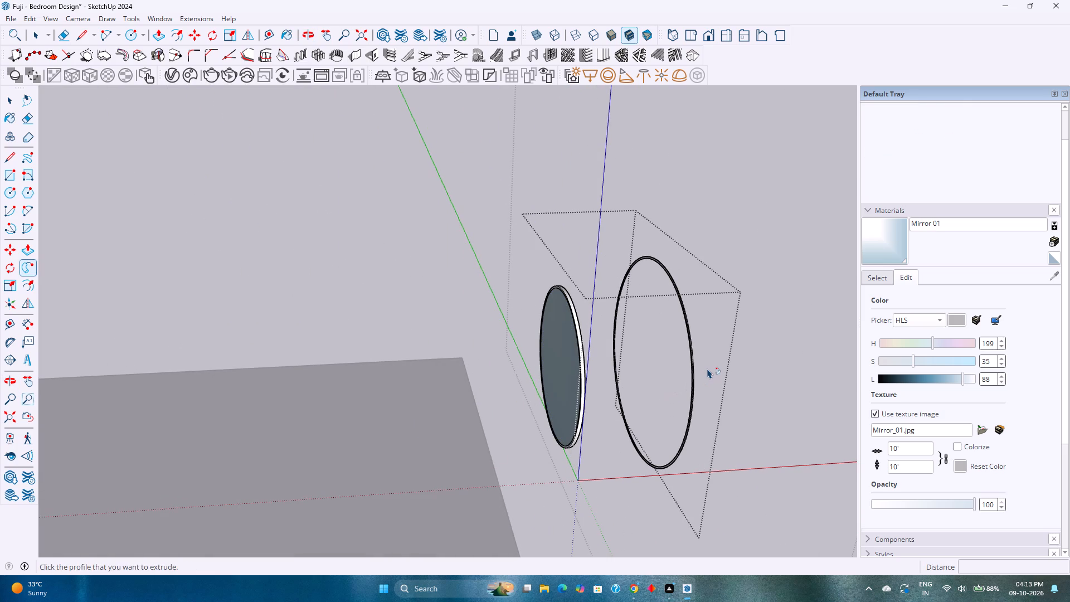
# Select the entire swept half-round ring inside the disc group and make it a separate nested group.
pyautogui.press('space')
pyautogui.scroll(4, 704, 364)
pyautogui.click(692, 366)
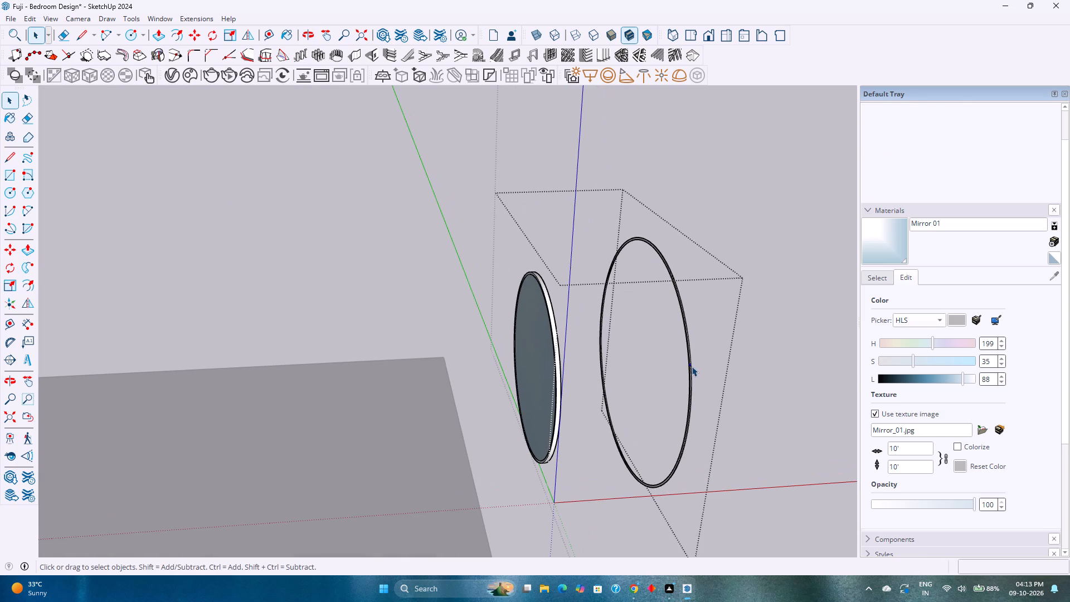
pyautogui.scroll(5, 688, 368)
pyautogui.moveTo(688, 368); pyautogui.dragTo(885, 345, button='middle')
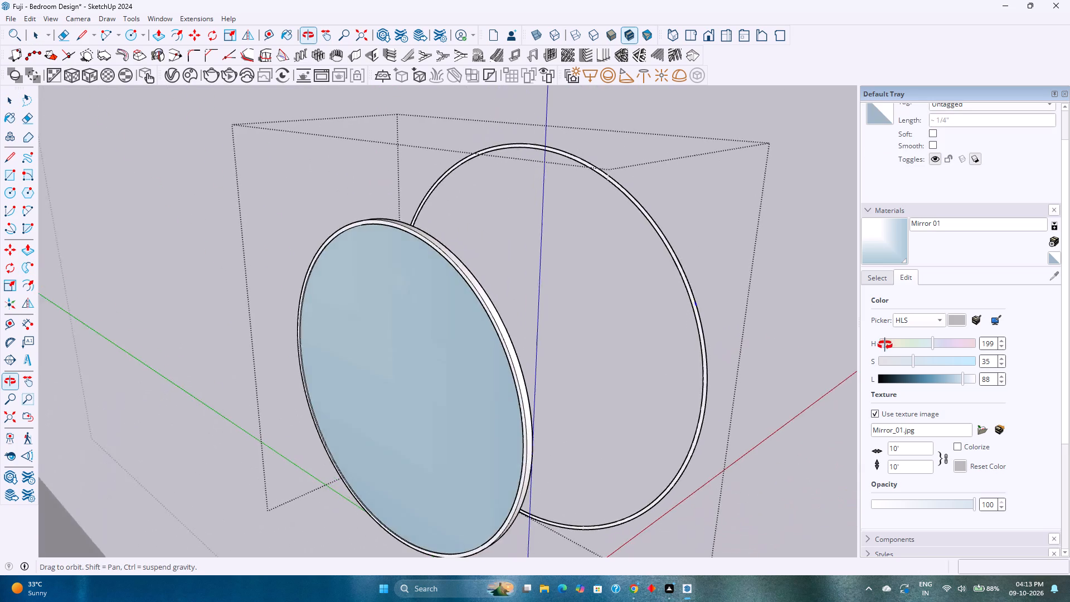
pyautogui.moveTo(885, 345); pyautogui.dragTo(732, 319, button='middle')
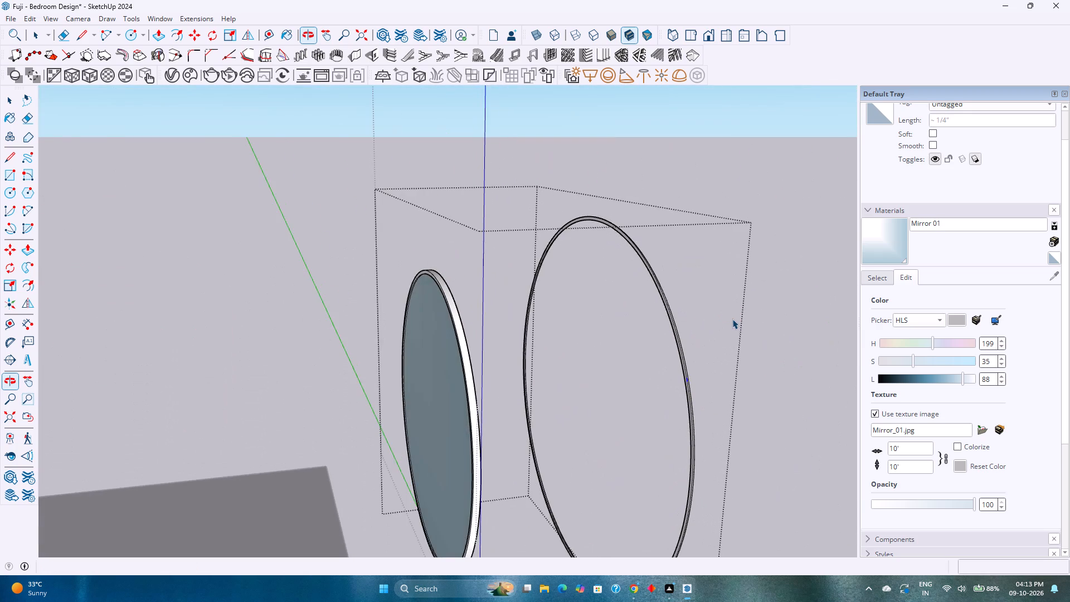
pyautogui.scroll(-3, 732, 319)
pyautogui.click(679, 303)
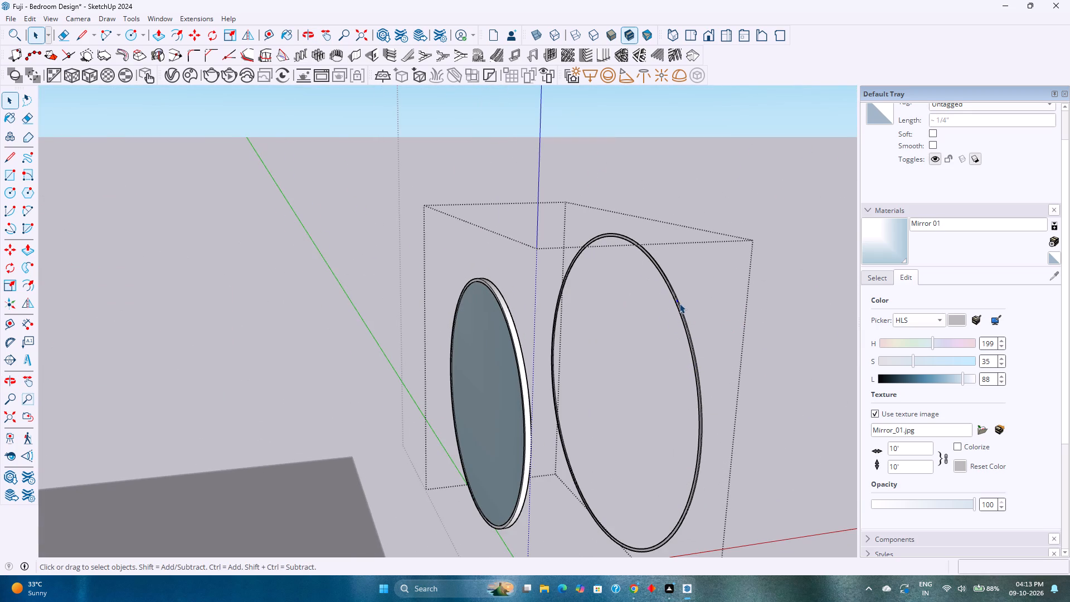
pyautogui.tripleClick(677, 304)
pyautogui.click(677, 304)
pyautogui.rightClick(677, 304)
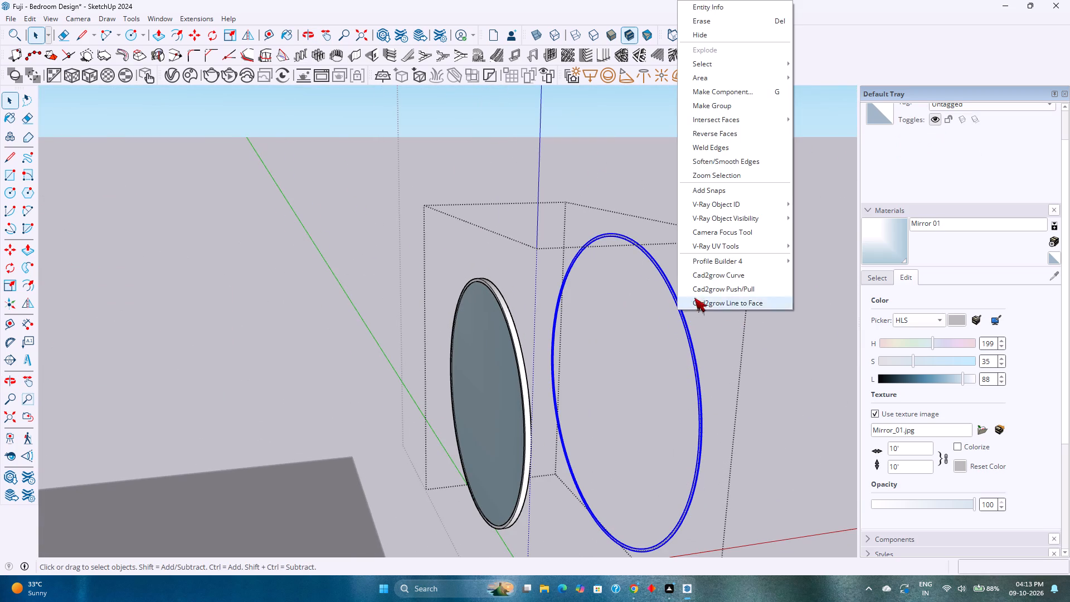
pyautogui.click(734, 109)
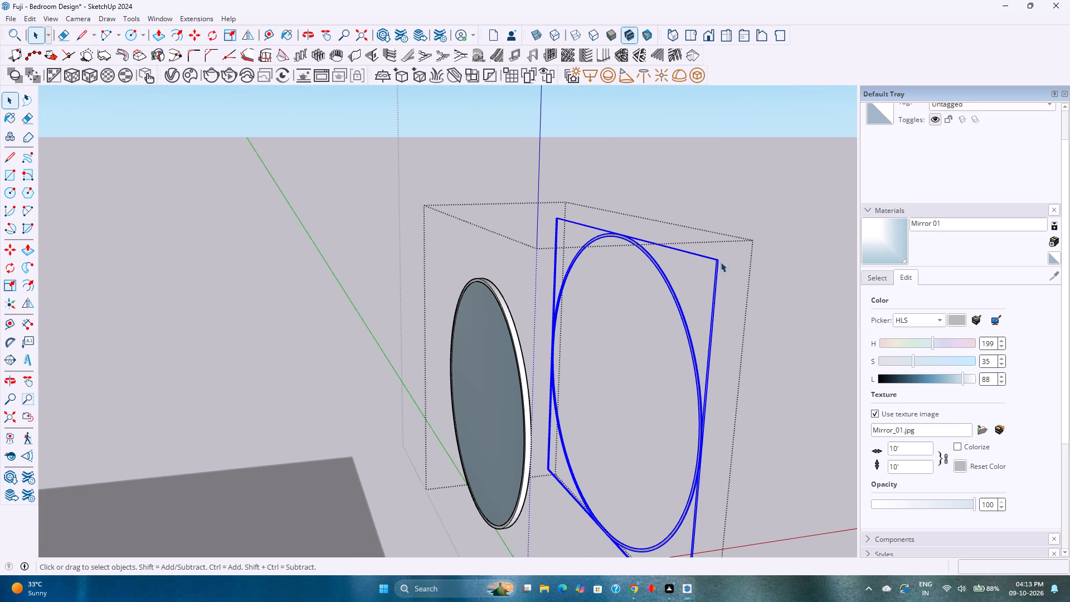
# Flip the ring group about its red plane so its half-round side reverses direction along the red axis.
pyautogui.moveTo(712, 314); pyautogui.dragTo(704, 314, button='middle')
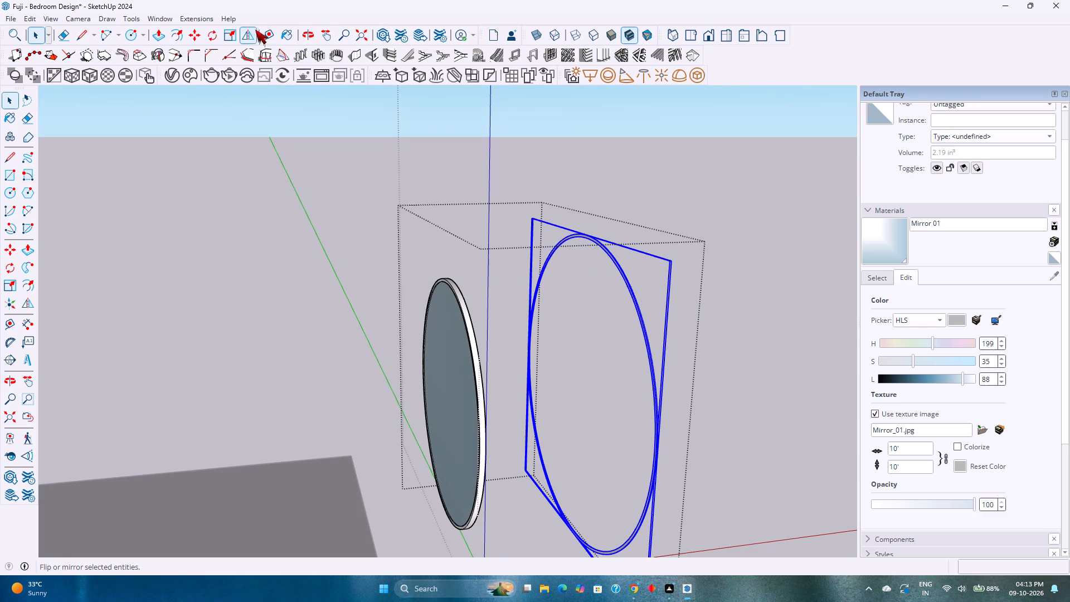
pyautogui.click(251, 33)
pyautogui.moveTo(640, 435); pyautogui.dragTo(533, 415, button='middle')
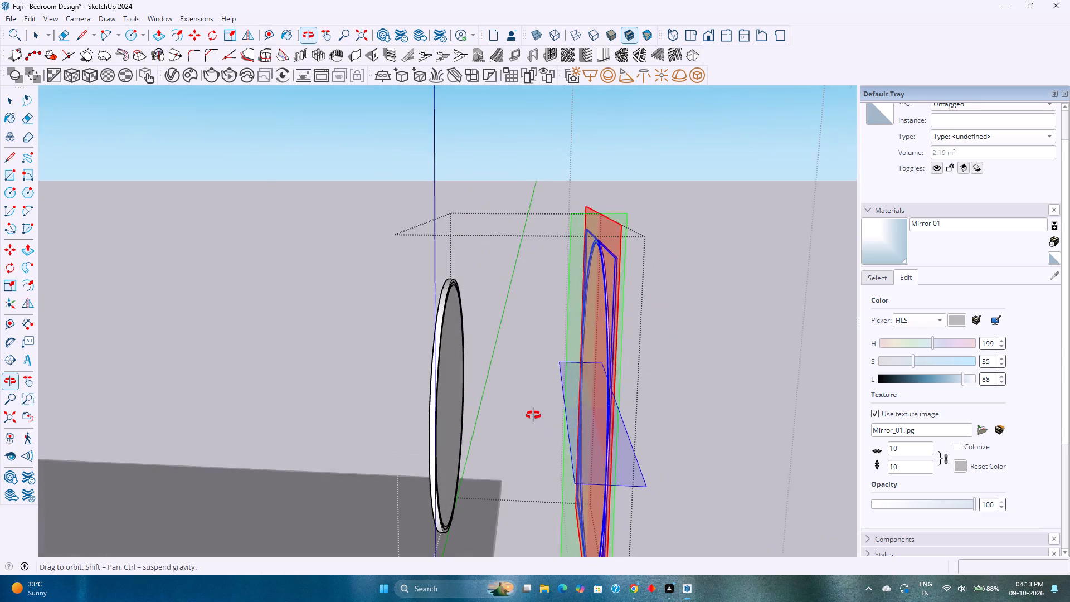
pyautogui.moveTo(533, 415); pyautogui.dragTo(531, 414, button='middle')
pyautogui.scroll(7, 610, 366)
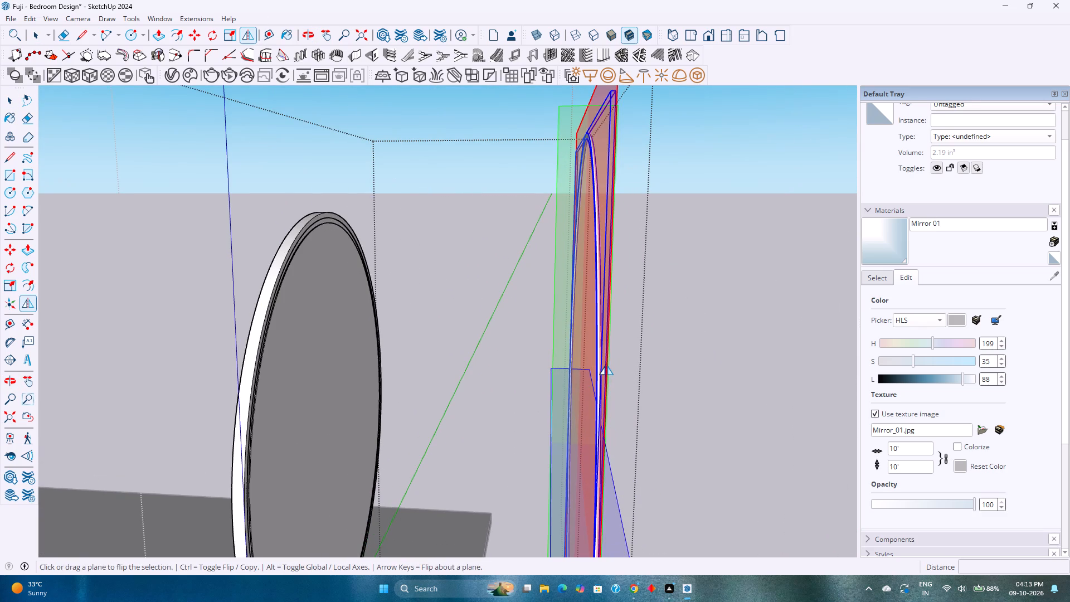
pyautogui.moveTo(606, 366); pyautogui.dragTo(590, 370)
pyautogui.press('Escape')
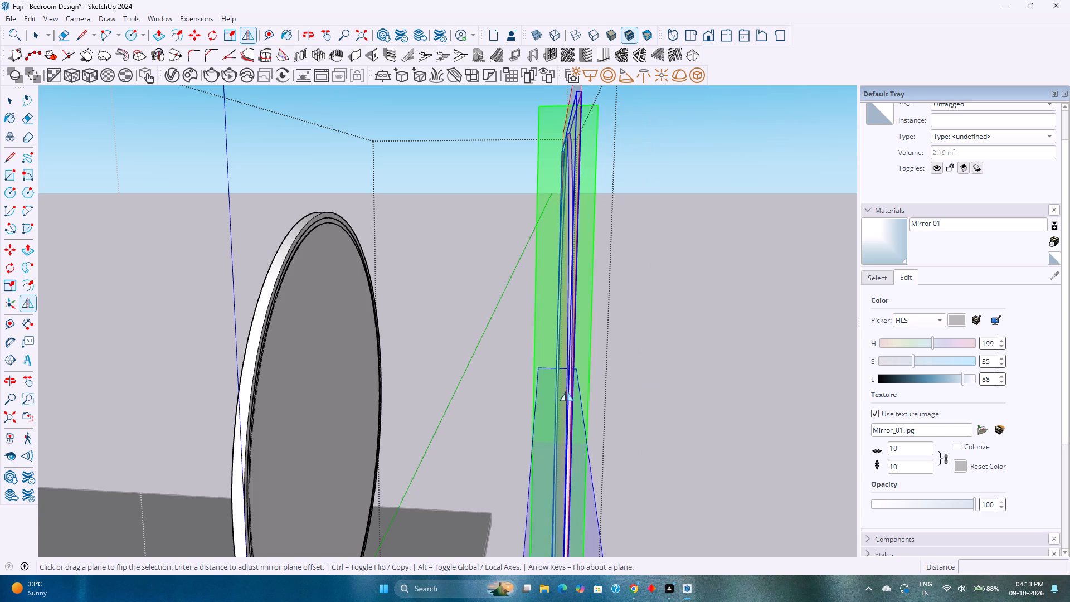
# Move the ring group about 4' 4" along the red axis to the front of the mirror disc.
pyautogui.moveTo(555, 439); pyautogui.dragTo(688, 421, button='middle')
pyautogui.scroll(-9, 688, 421)
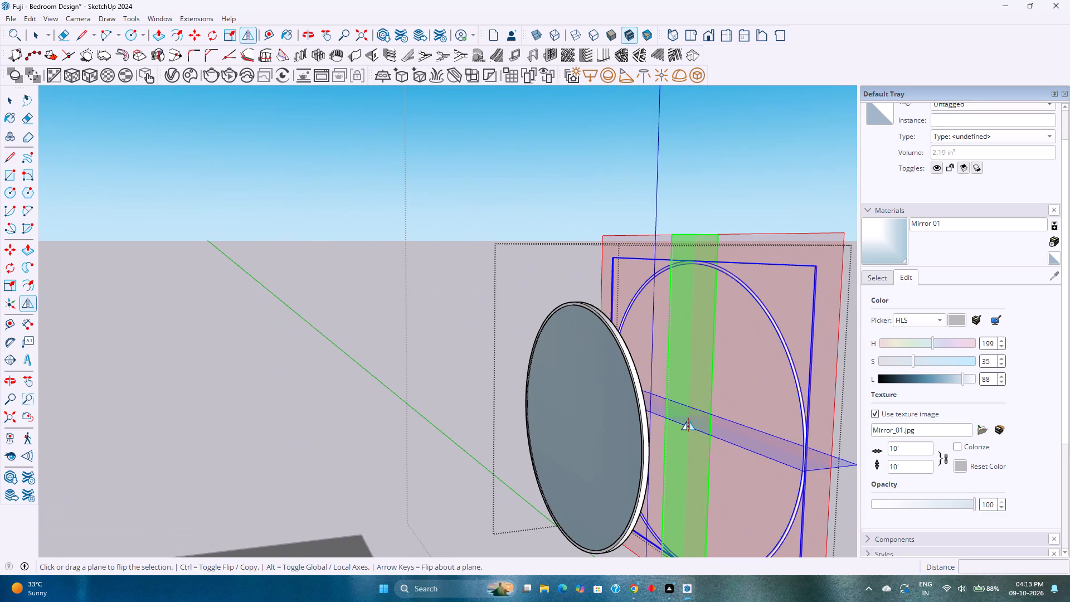
pyautogui.press('m')
pyautogui.click(727, 403)
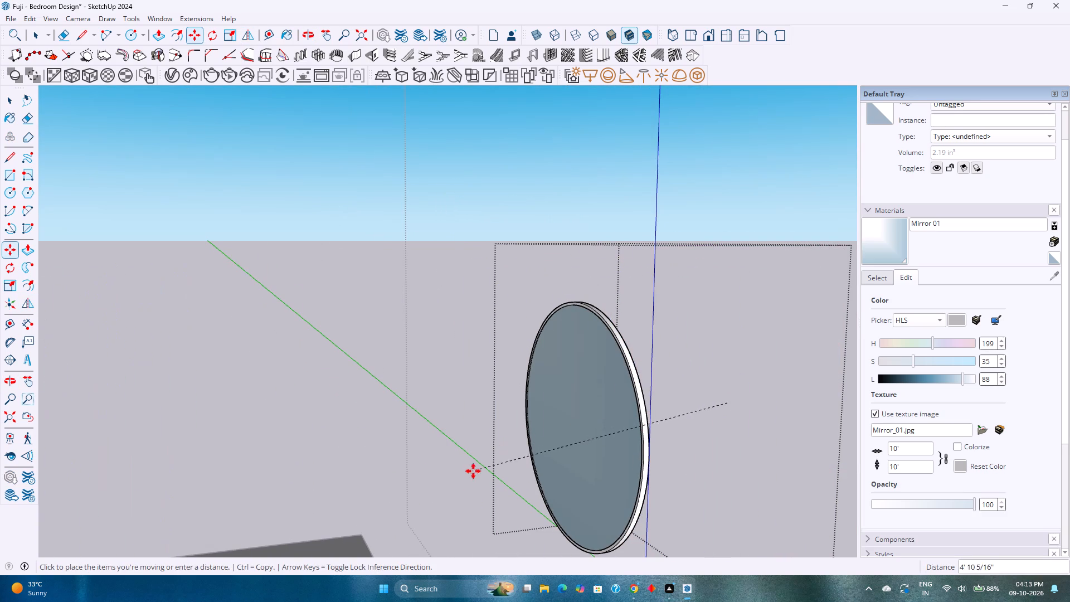
pyautogui.press('Left')
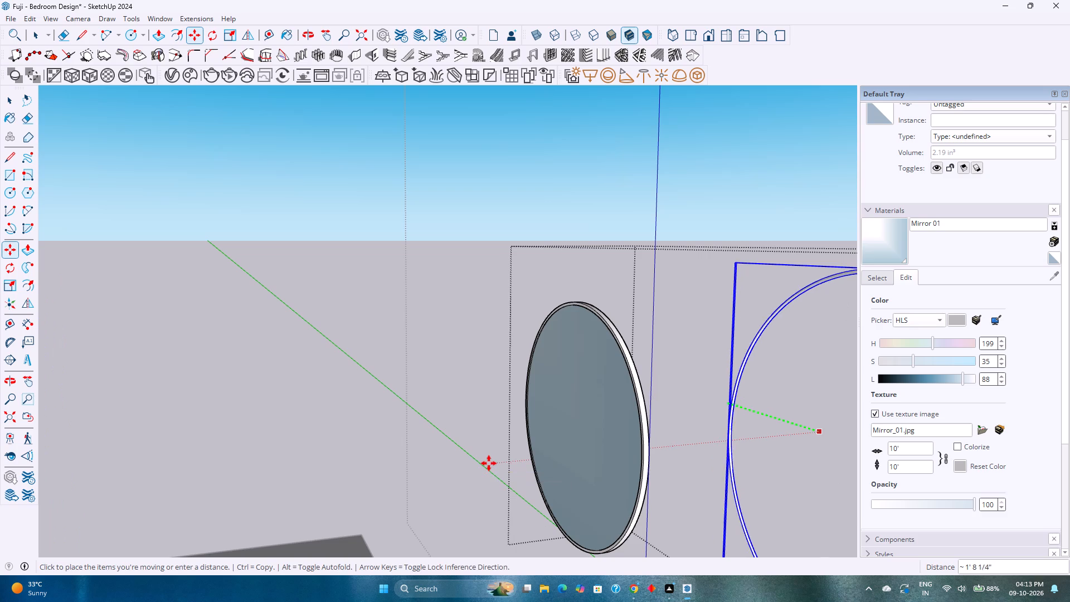
pyautogui.scroll(-3, 489, 463)
pyautogui.press('Right')
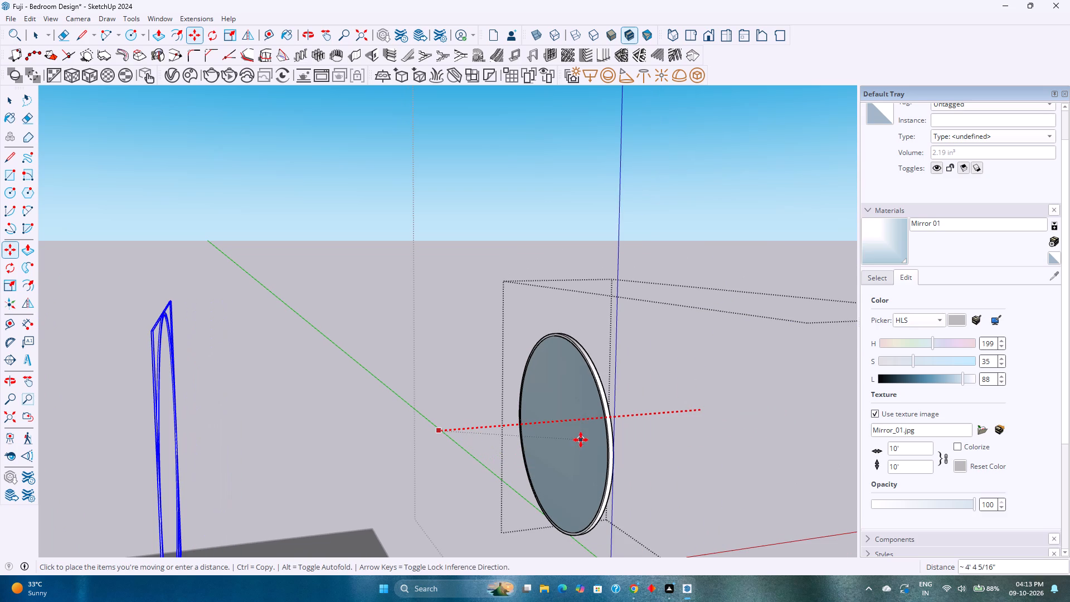
pyautogui.scroll(-9, 576, 440)
pyautogui.click(593, 437)
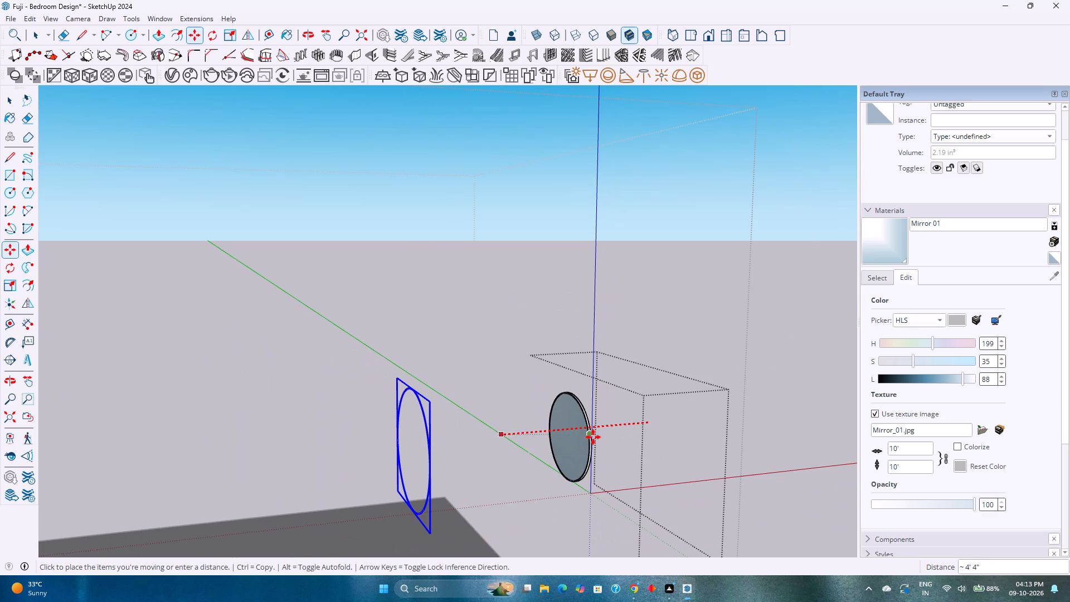
# Scale the ring group down from its lower corner by about 0.70 along green and 0.55 along blue.
pyautogui.moveTo(546, 453); pyautogui.dragTo(743, 435, button='middle')
pyautogui.scroll(4, 711, 466)
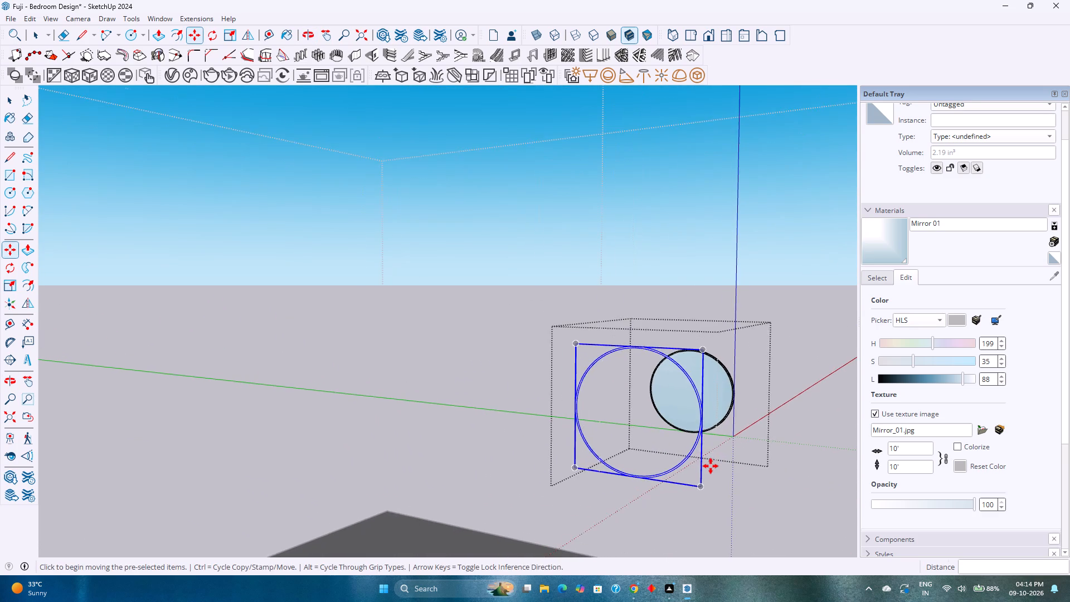
pyautogui.scroll(9, 711, 466)
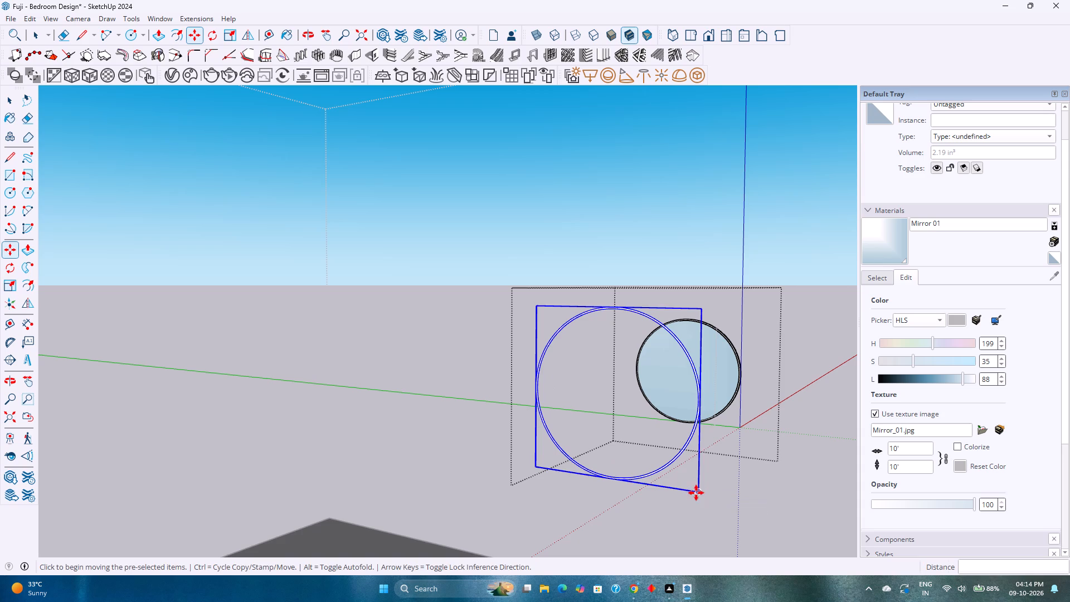
pyautogui.press('s')
pyautogui.scroll(13, 701, 493)
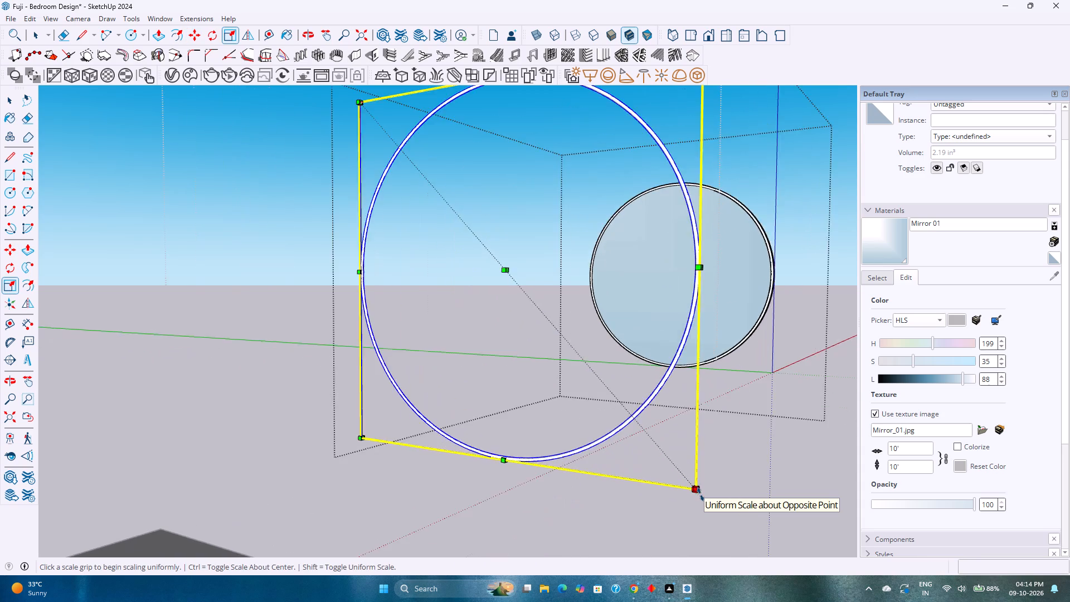
pyautogui.scroll(10, 701, 494)
pyautogui.moveTo(683, 481); pyautogui.dragTo(647, 500, button='middle')
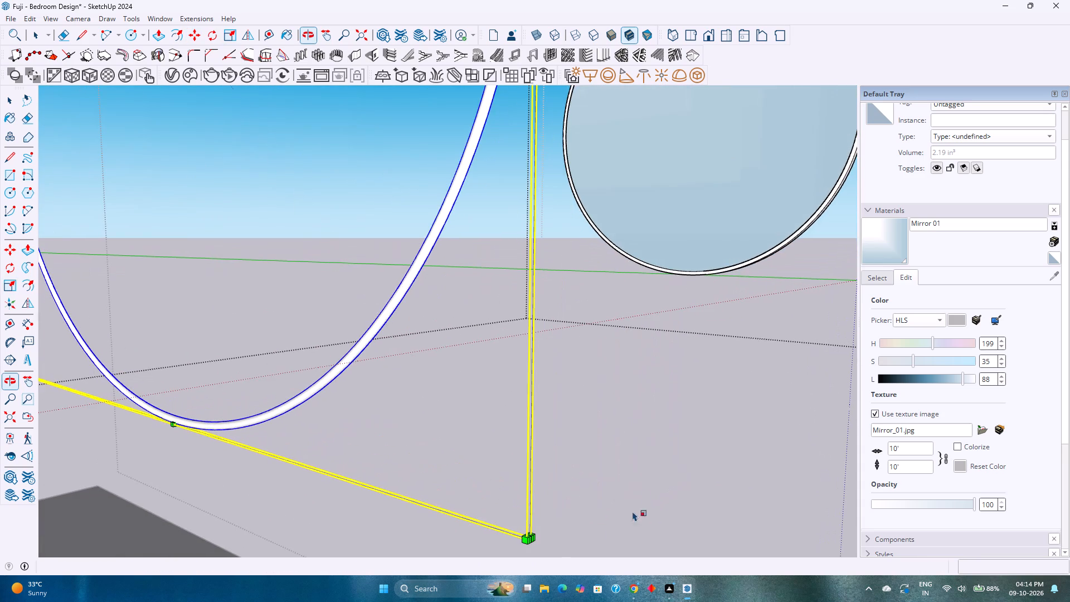
pyautogui.scroll(3, 552, 550)
pyautogui.click(505, 525)
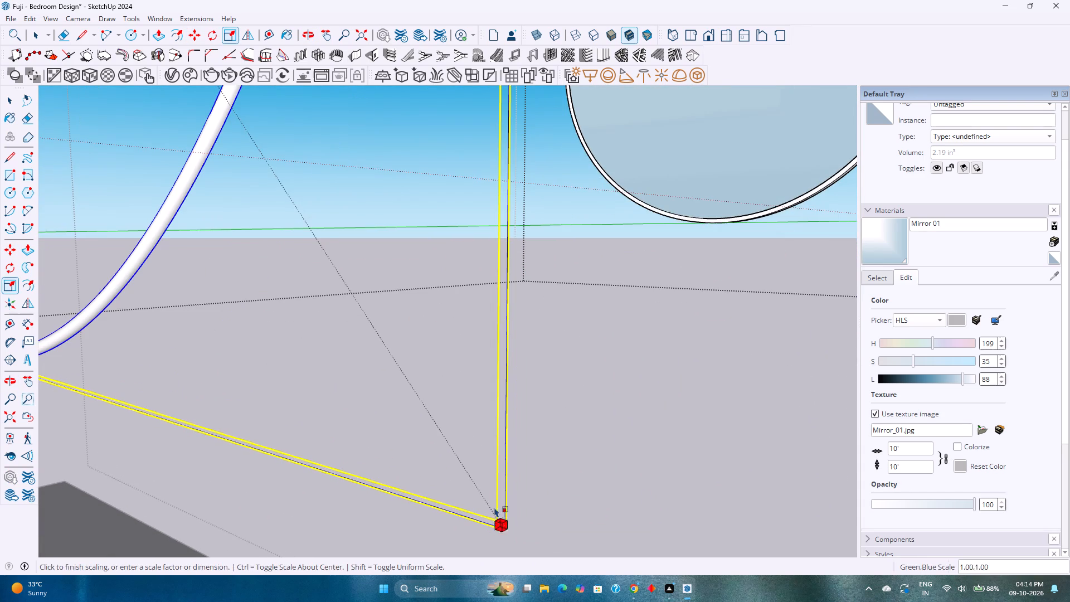
pyautogui.scroll(-16, 426, 418)
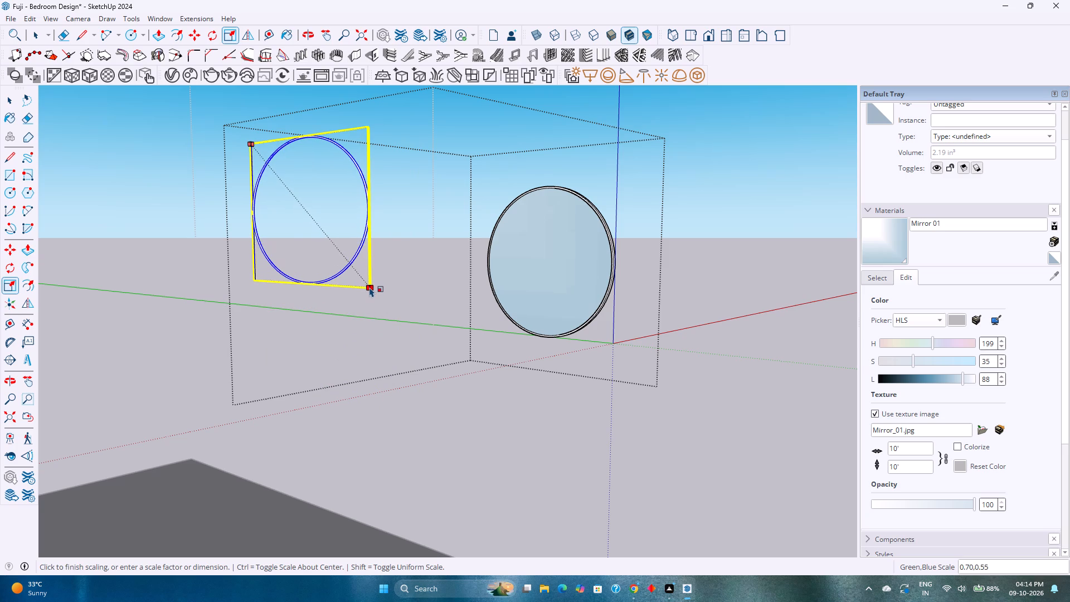
pyautogui.click(369, 287)
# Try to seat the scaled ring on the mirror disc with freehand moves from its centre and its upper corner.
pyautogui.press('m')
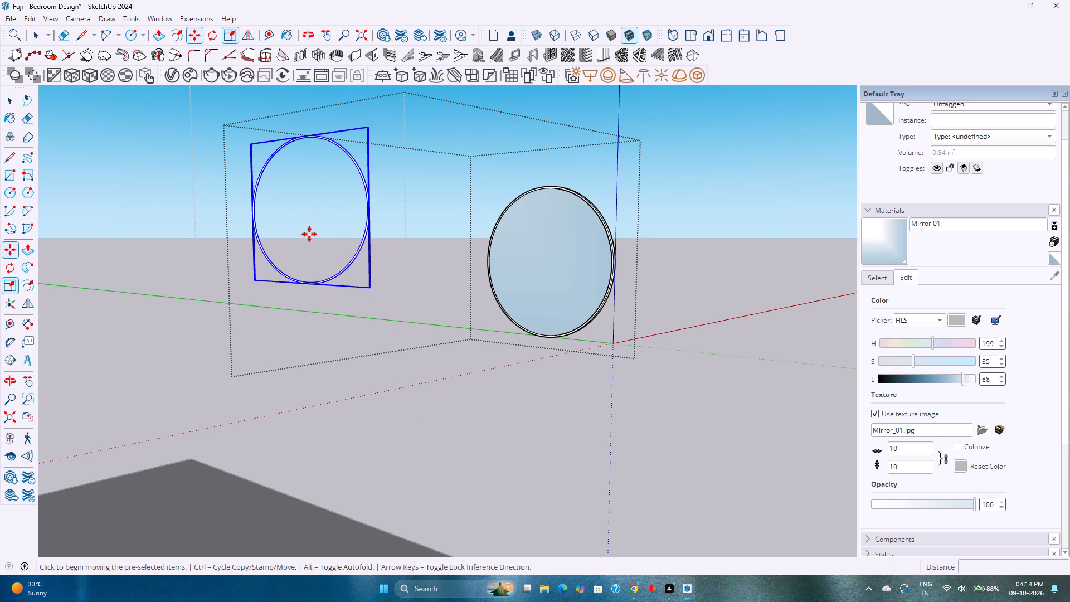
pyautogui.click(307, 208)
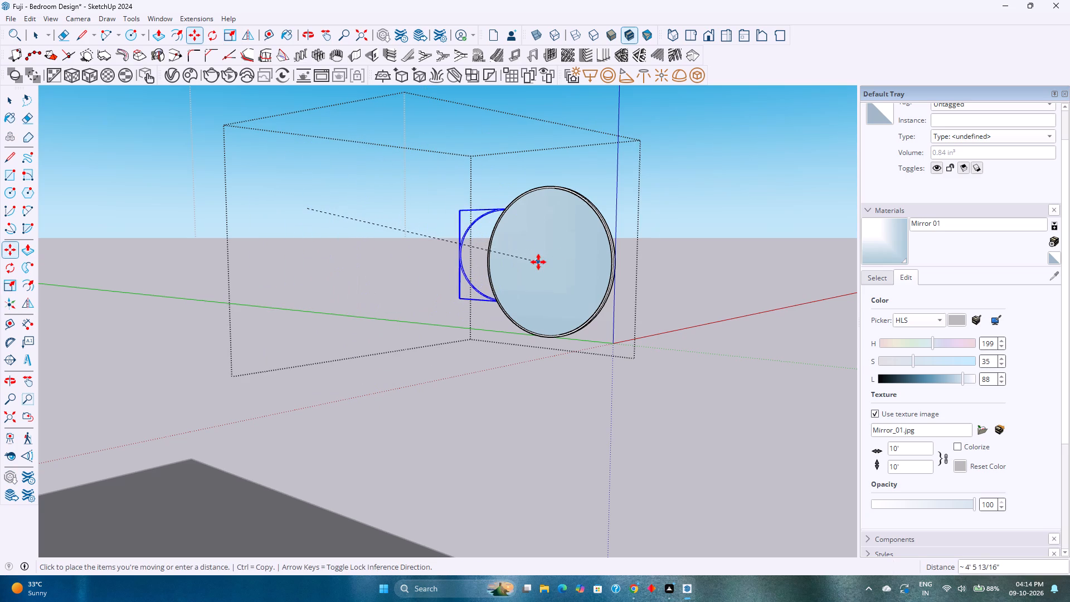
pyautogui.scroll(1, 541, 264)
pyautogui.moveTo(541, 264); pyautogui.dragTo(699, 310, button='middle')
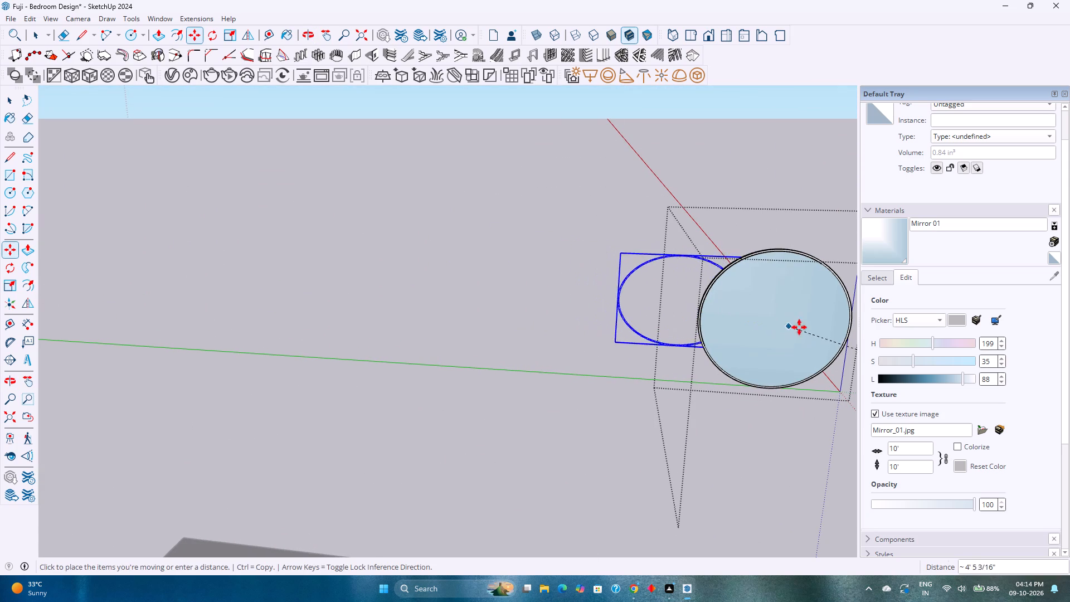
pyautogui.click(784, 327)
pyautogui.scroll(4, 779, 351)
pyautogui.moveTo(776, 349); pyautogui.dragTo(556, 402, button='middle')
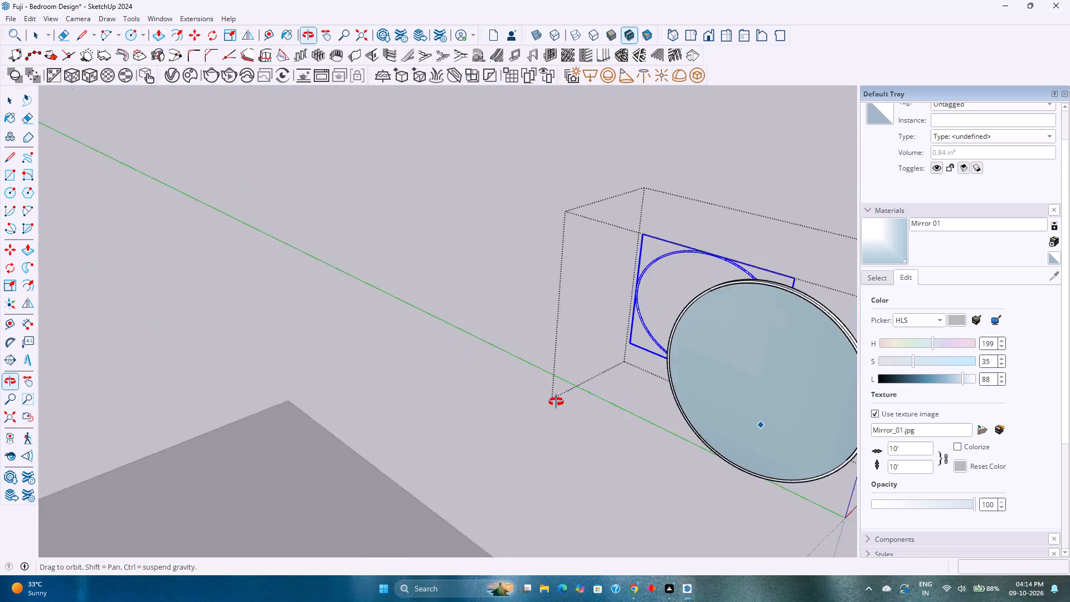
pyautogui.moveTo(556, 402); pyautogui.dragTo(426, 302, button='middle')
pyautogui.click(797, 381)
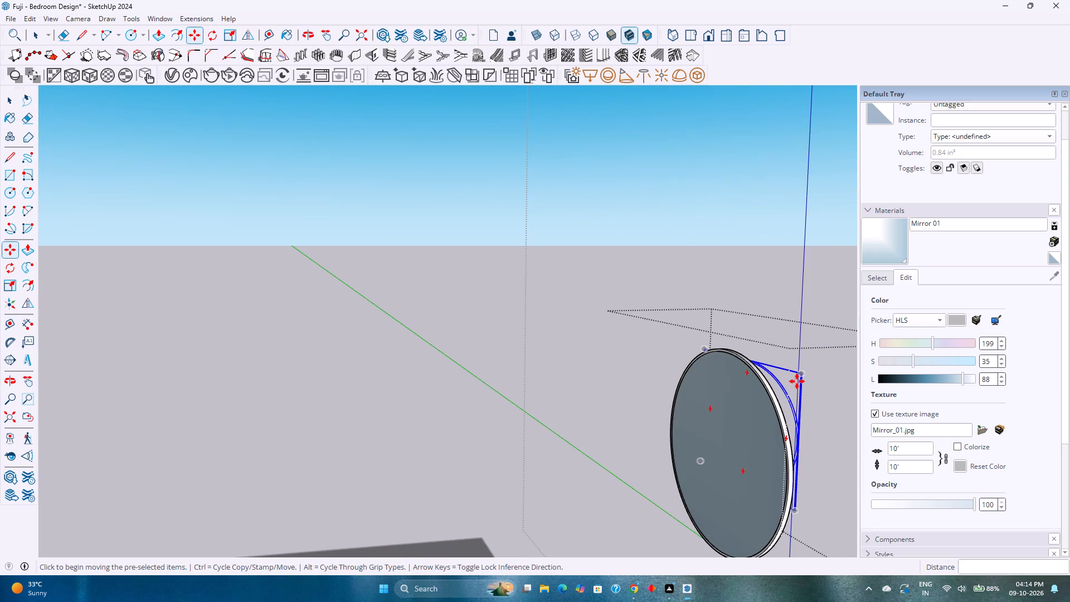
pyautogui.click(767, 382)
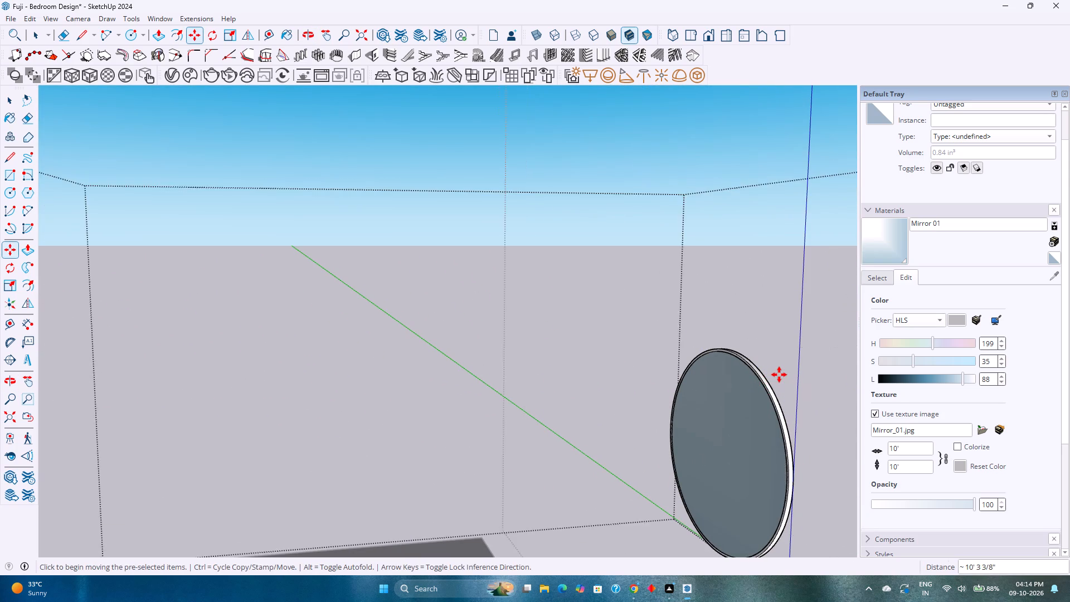
# Move the ring group by its top edge onto the top of the mirror disc's rim.
pyautogui.scroll(4, 779, 375)
pyautogui.scroll(-15, 774, 368)
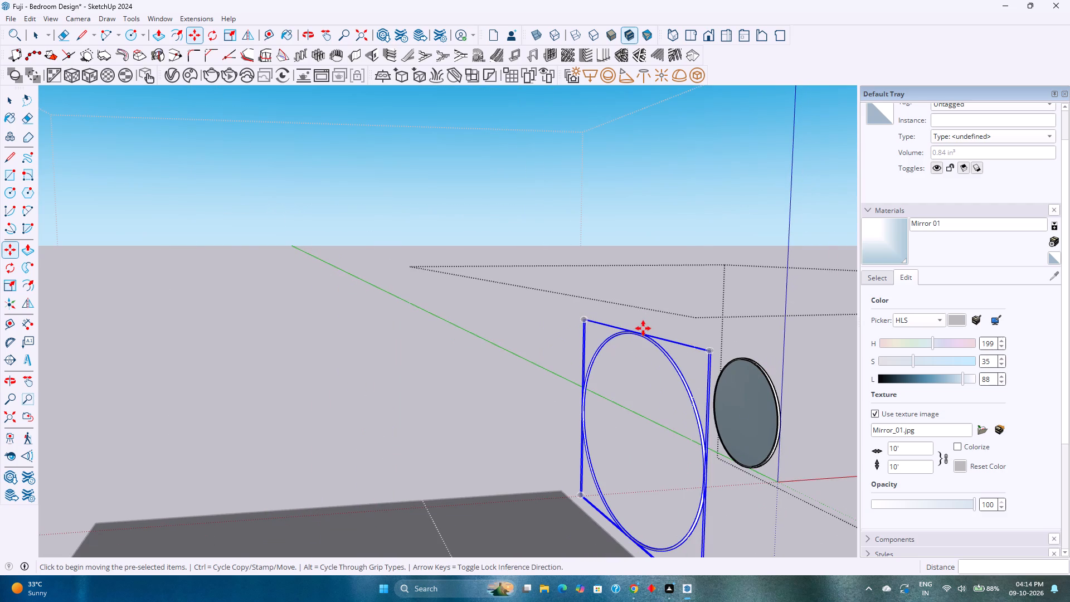
pyautogui.click(643, 333)
pyautogui.scroll(6, 746, 354)
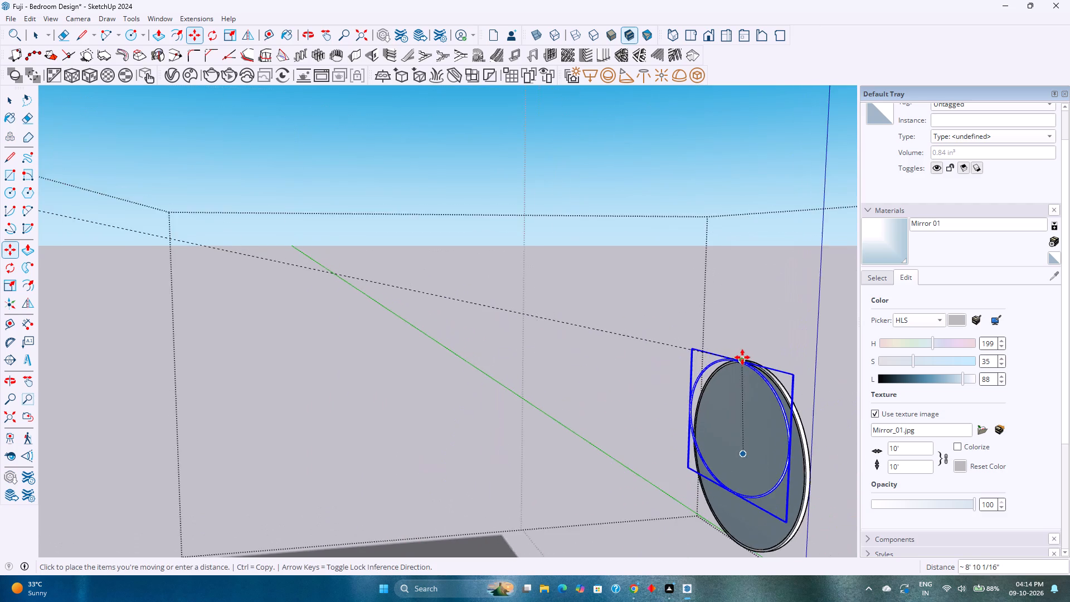
pyautogui.scroll(16, 742, 357)
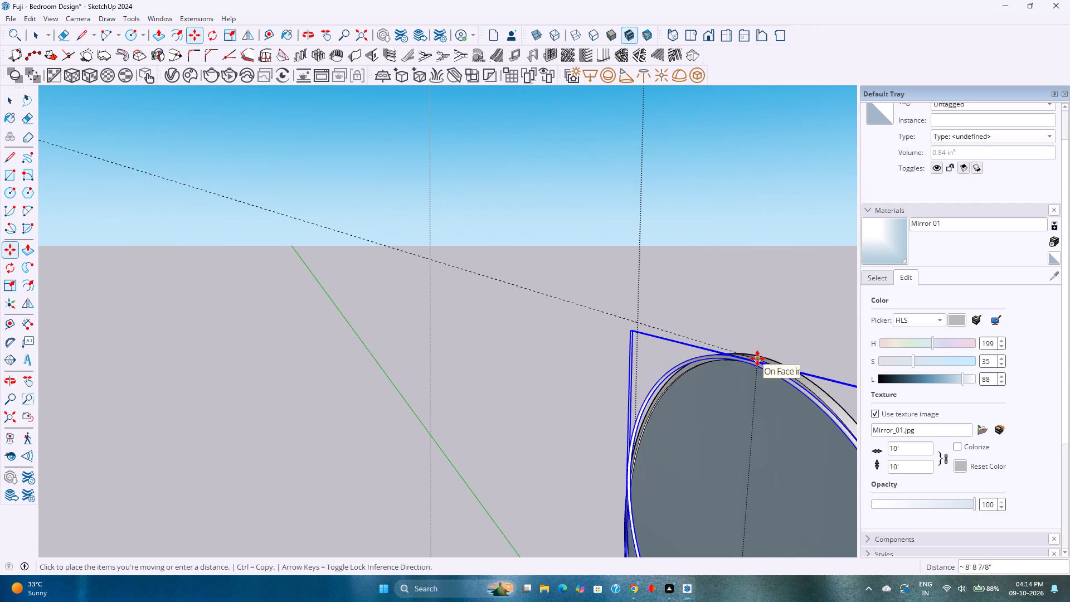
pyautogui.click(758, 358)
# Scale the ring group from its bottom edge by about 1.36 along blue to reach the bottom of the mirror's rim.
pyautogui.moveTo(728, 391); pyautogui.dragTo(819, 362, button='middle')
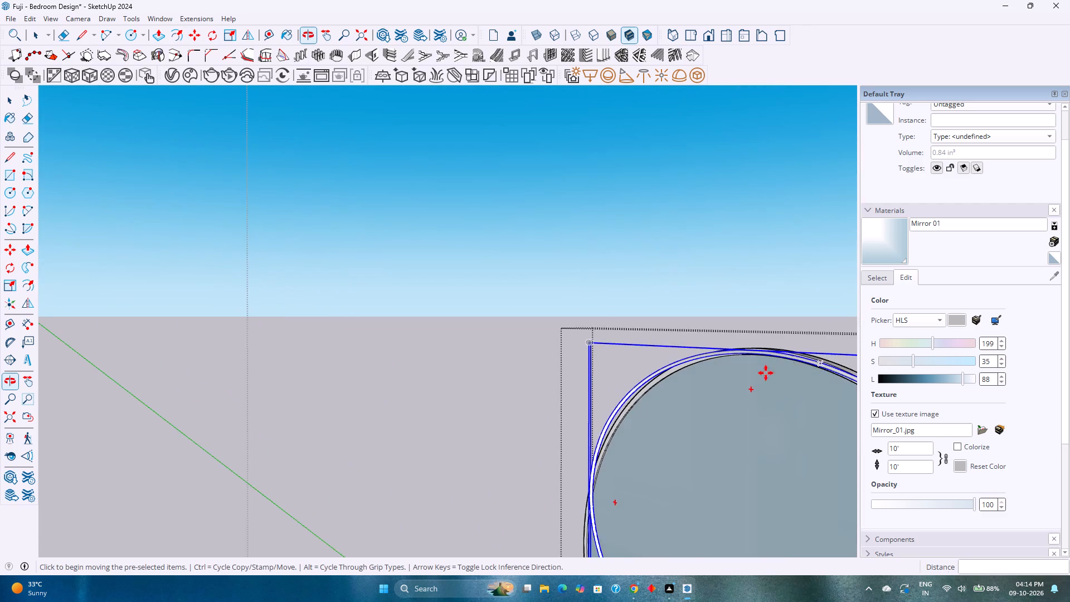
pyautogui.scroll(-7, 664, 392)
pyautogui.keyDown('shift'); pyautogui.moveTo(668, 409); pyautogui.dragTo(581, 245, button='middle'); pyautogui.keyUp('shift')
pyautogui.moveTo(591, 257); pyautogui.dragTo(726, 343, button='middle')
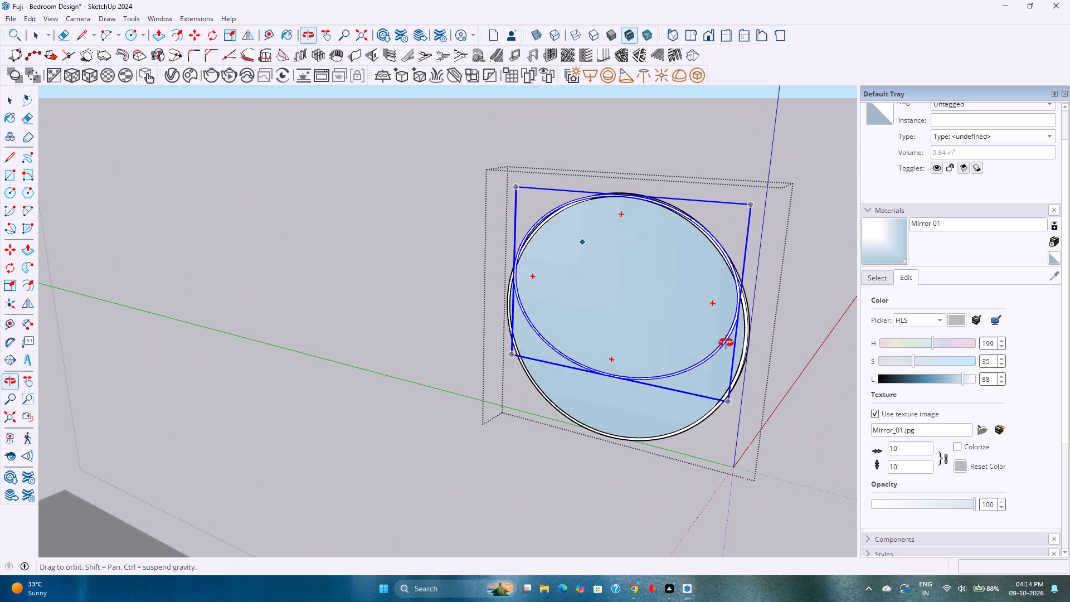
pyautogui.moveTo(726, 343); pyautogui.dragTo(727, 343, button='middle')
pyautogui.press('s')
pyautogui.scroll(5, 615, 376)
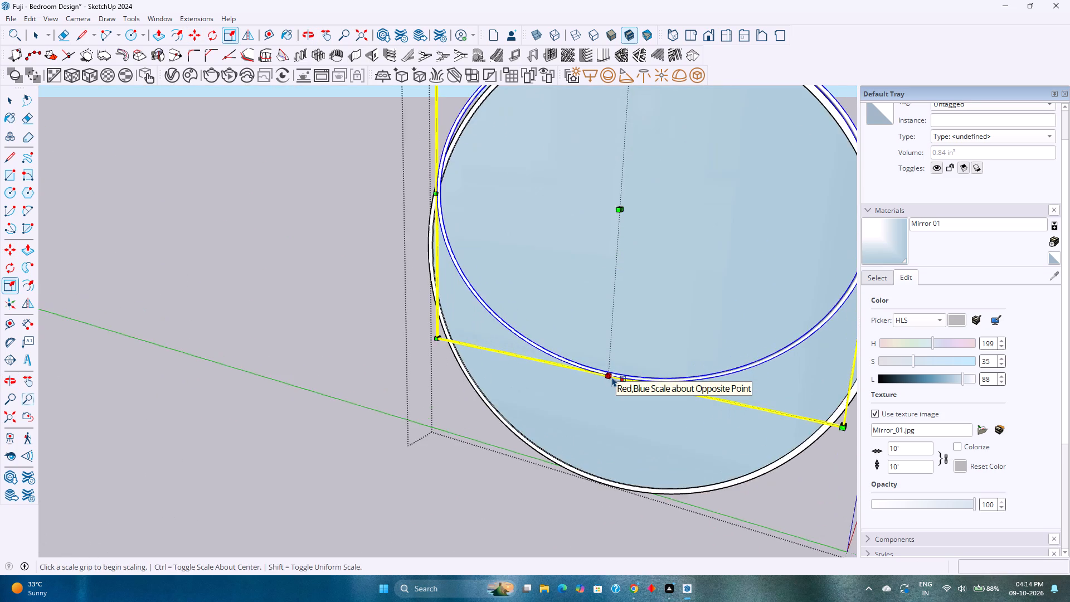
pyautogui.scroll(15, 612, 377)
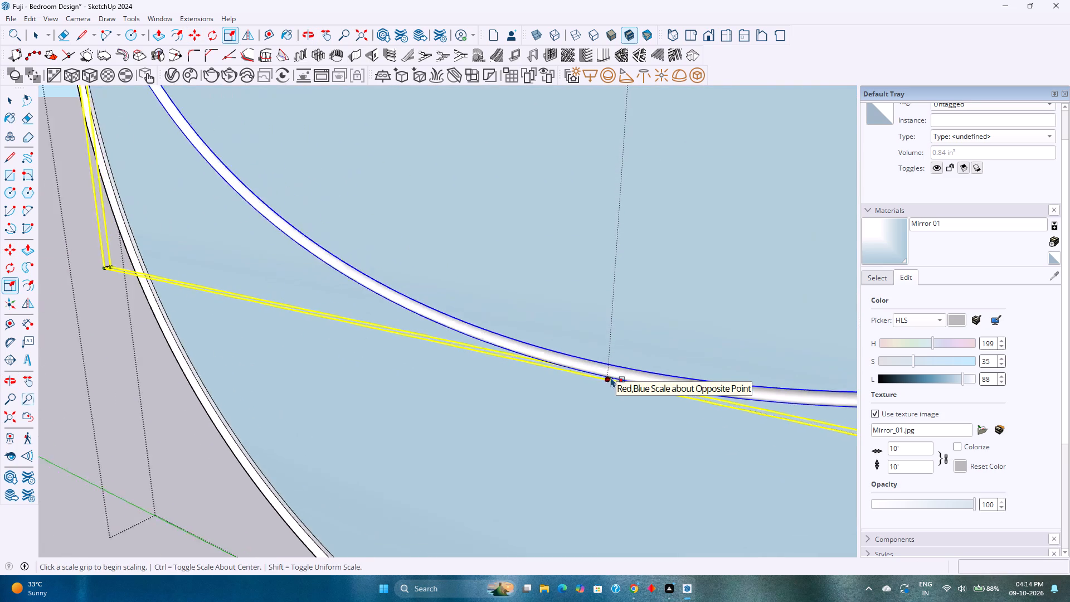
pyautogui.scroll(9, 611, 377)
pyautogui.click(610, 377)
pyautogui.scroll(-9, 609, 409)
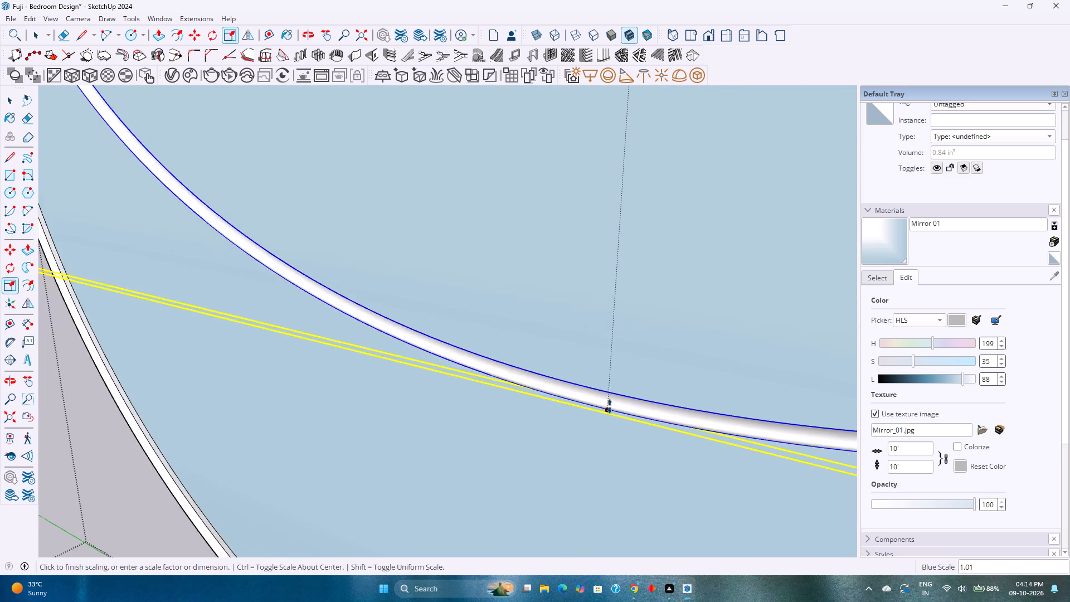
pyautogui.scroll(-20, 610, 406)
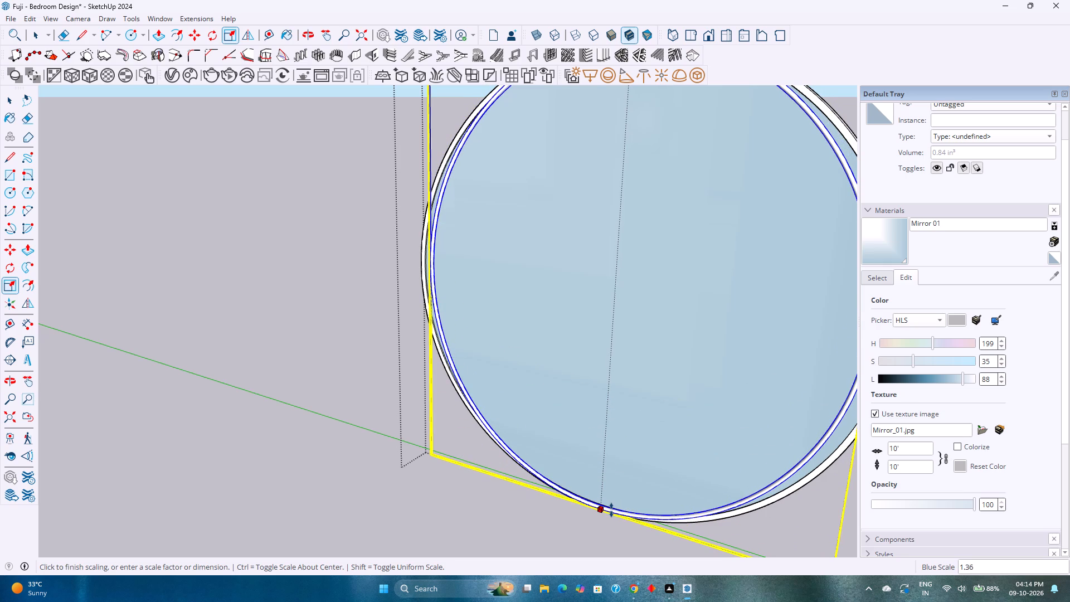
pyautogui.click(611, 510)
# Scale the ring group by about 1.04 along green from its side edge nearest the blue axis, out to the mirror's rim.
pyautogui.scroll(-5, 623, 464)
pyautogui.scroll(3, 771, 385)
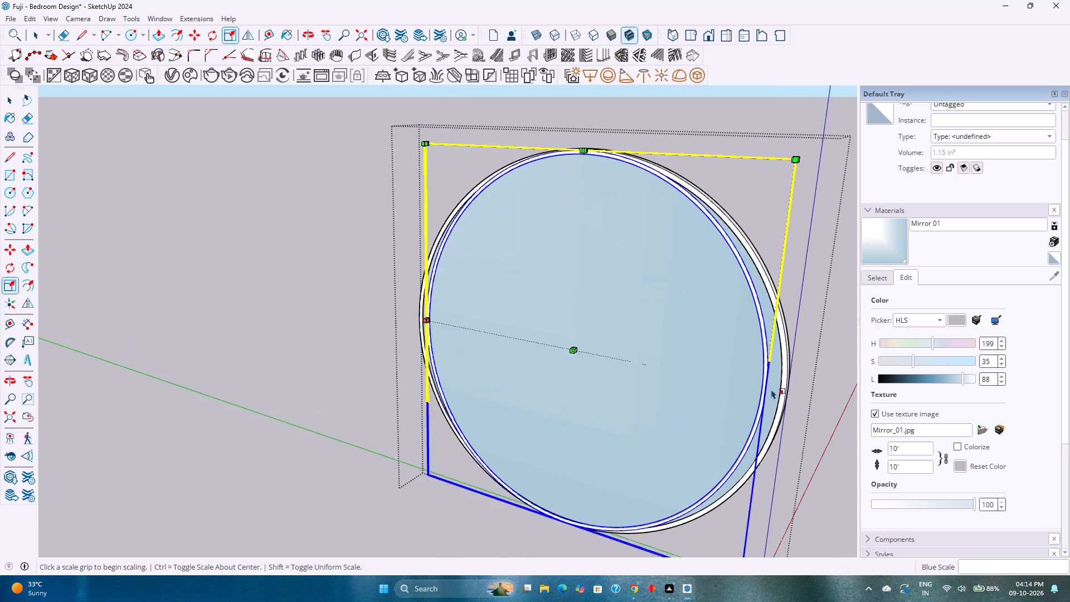
pyautogui.scroll(11, 771, 389)
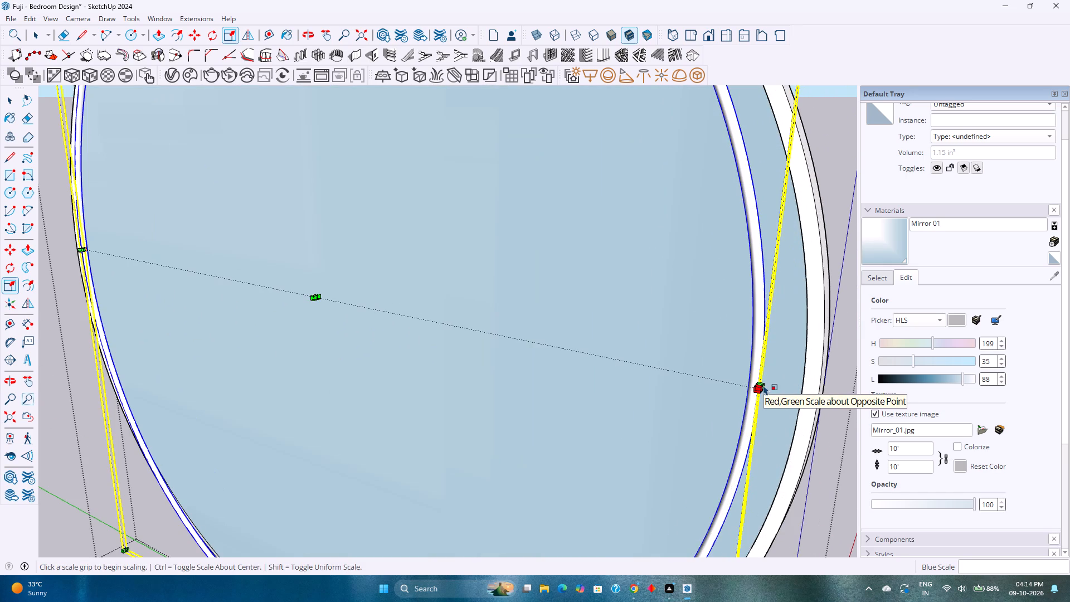
pyautogui.click(761, 383)
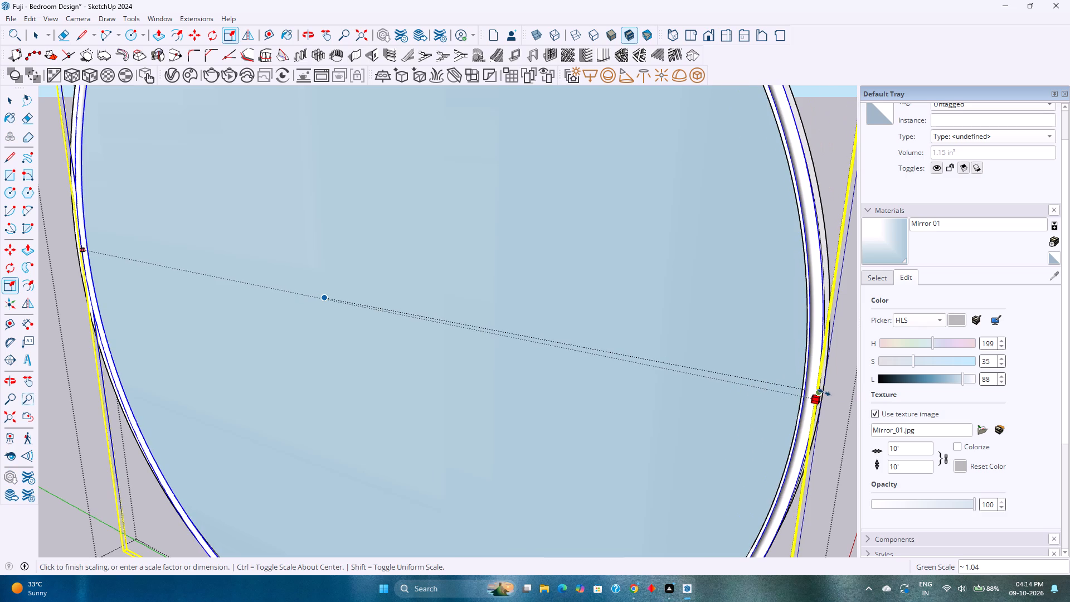
pyautogui.click(824, 392)
pyautogui.scroll(-11, 673, 429)
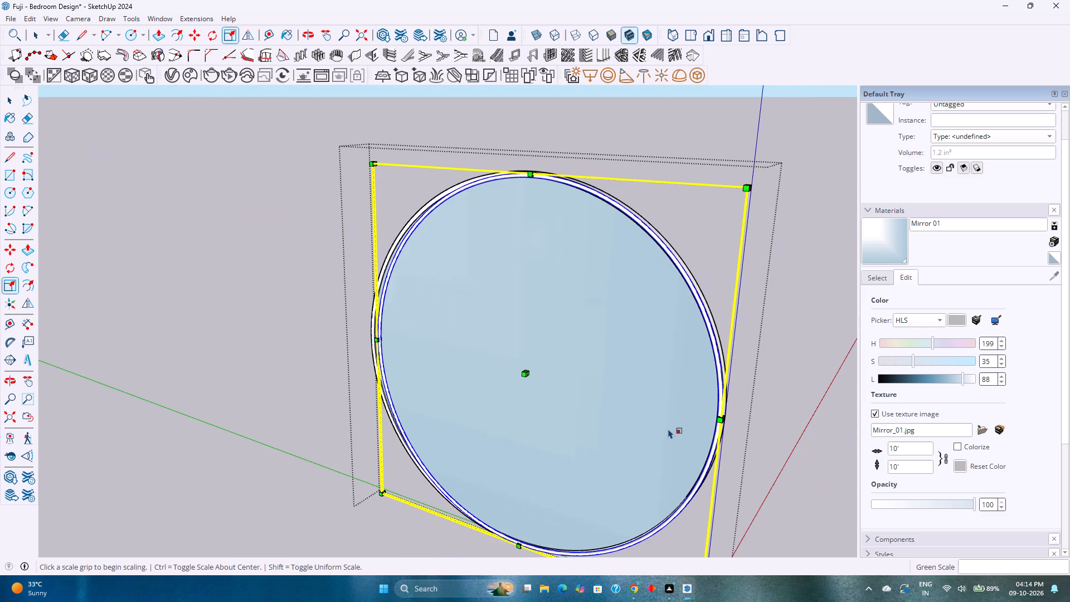
# Scale the ring group from its opposite side edge by about 1.04 along green to cover that side of the rim.
pyautogui.moveTo(275, 309); pyautogui.dragTo(556, 352, button='middle')
pyautogui.scroll(1, 369, 376)
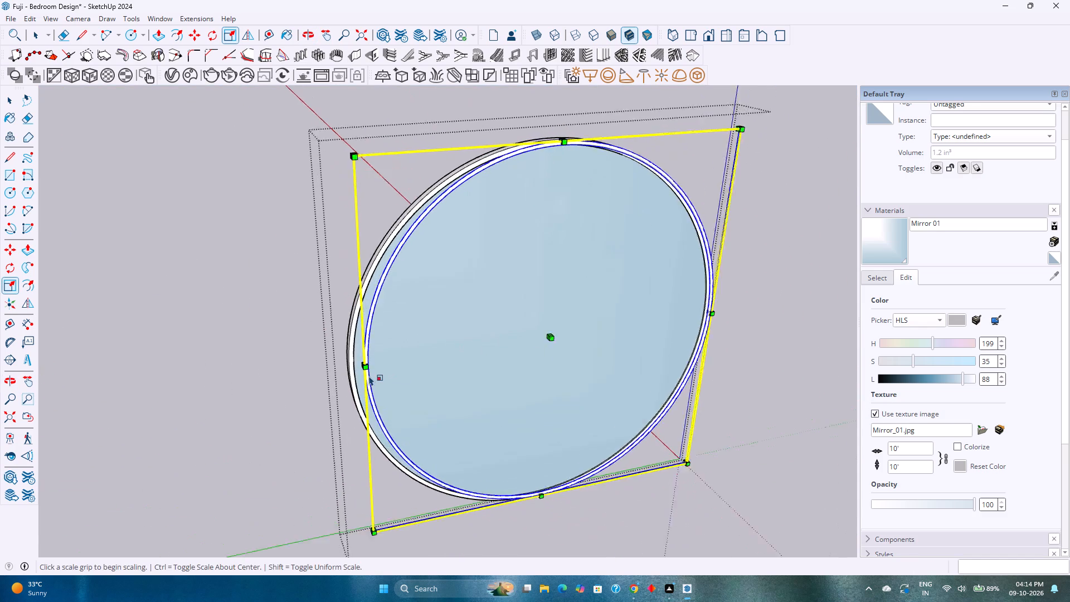
pyautogui.scroll(12, 369, 376)
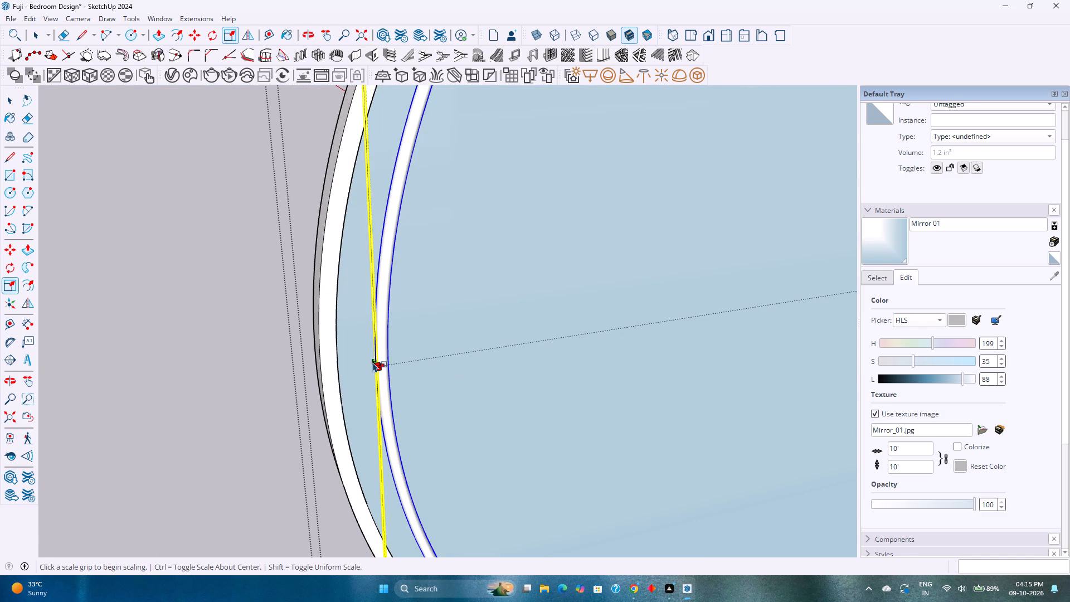
pyautogui.scroll(7, 374, 360)
pyautogui.click(376, 365)
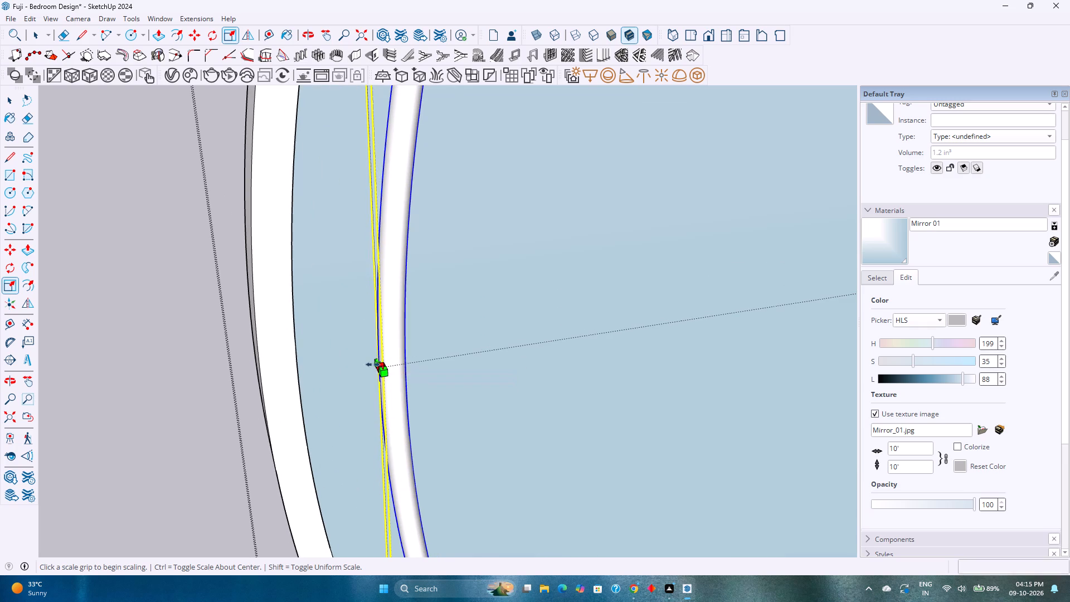
pyautogui.click(262, 347)
pyautogui.scroll(-9, 262, 347)
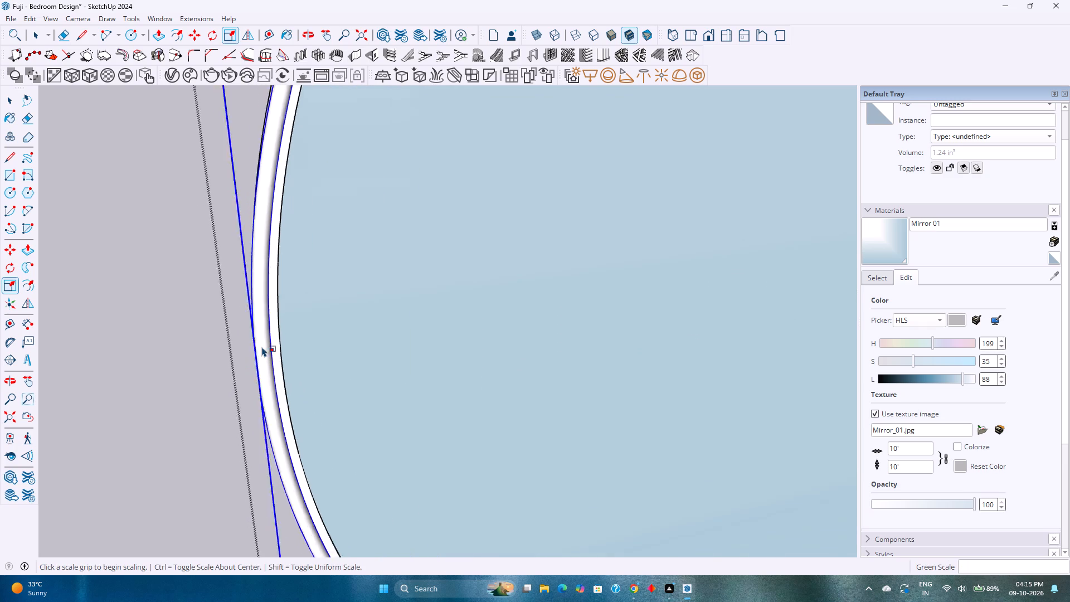
pyautogui.scroll(-20, 262, 347)
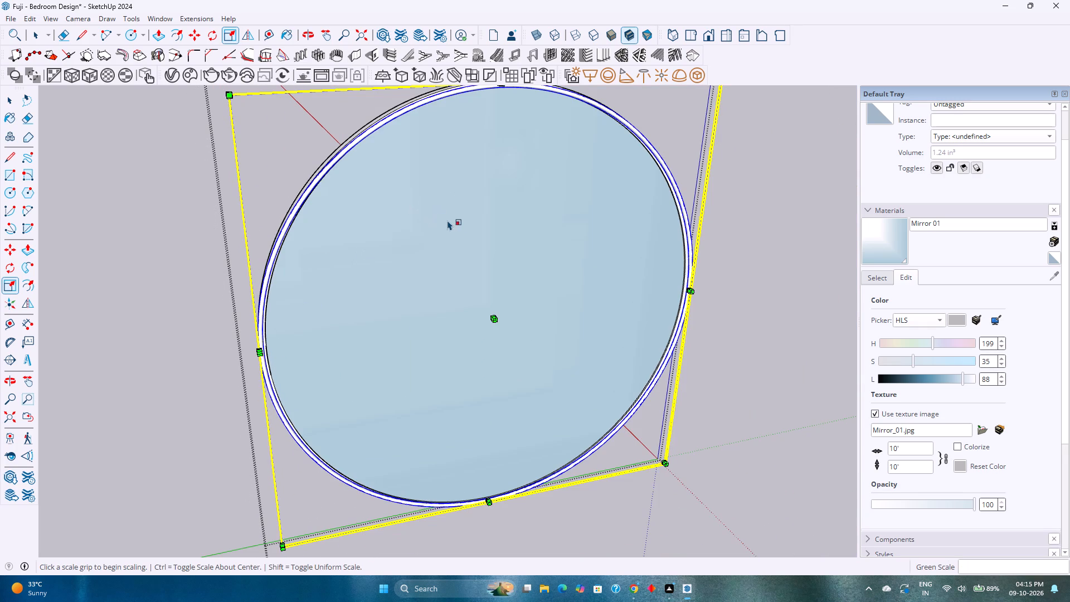
# Fine-tune the ring group's height from its top edge with blue scale factors of about 1.00.
pyautogui.keyDown('shift'); pyautogui.moveTo(460, 222); pyautogui.dragTo(456, 372, button='middle'); pyautogui.keyUp('shift')
pyautogui.scroll(13, 505, 228)
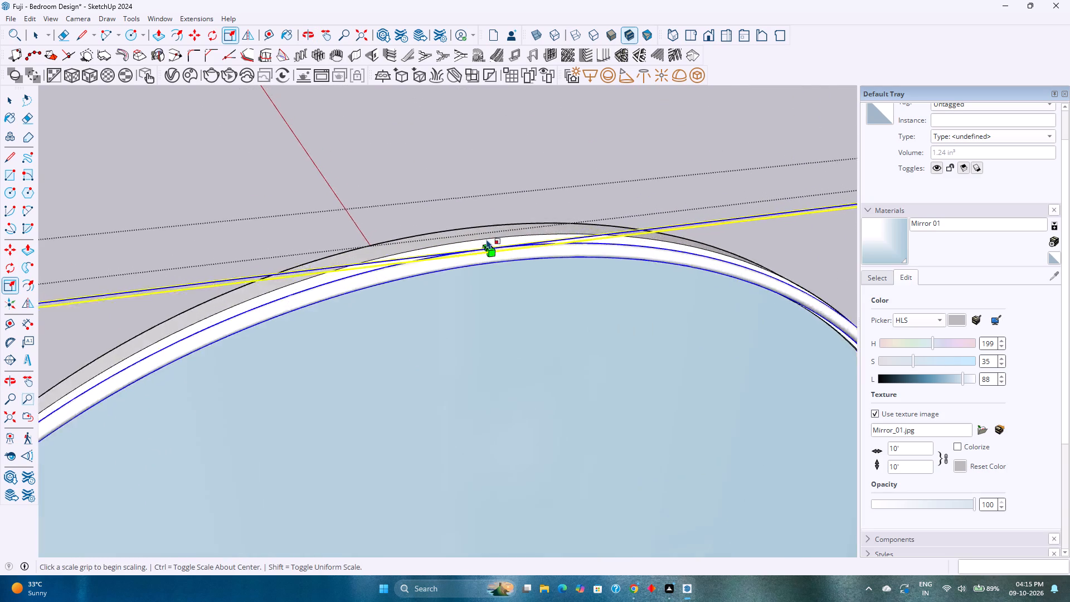
pyautogui.scroll(9, 487, 239)
pyautogui.click(492, 266)
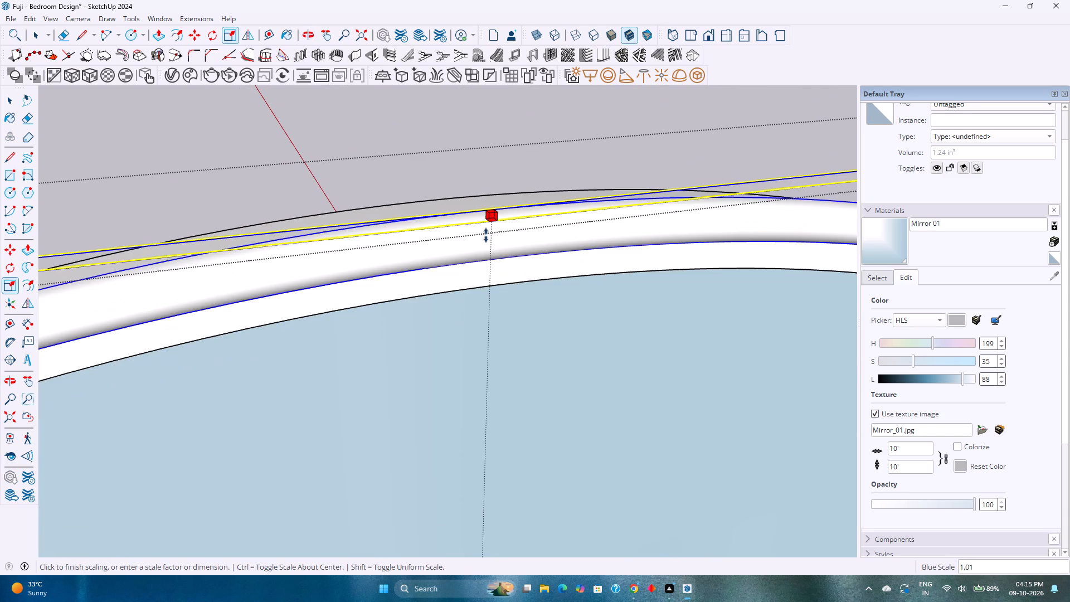
pyautogui.scroll(-10, 483, 237)
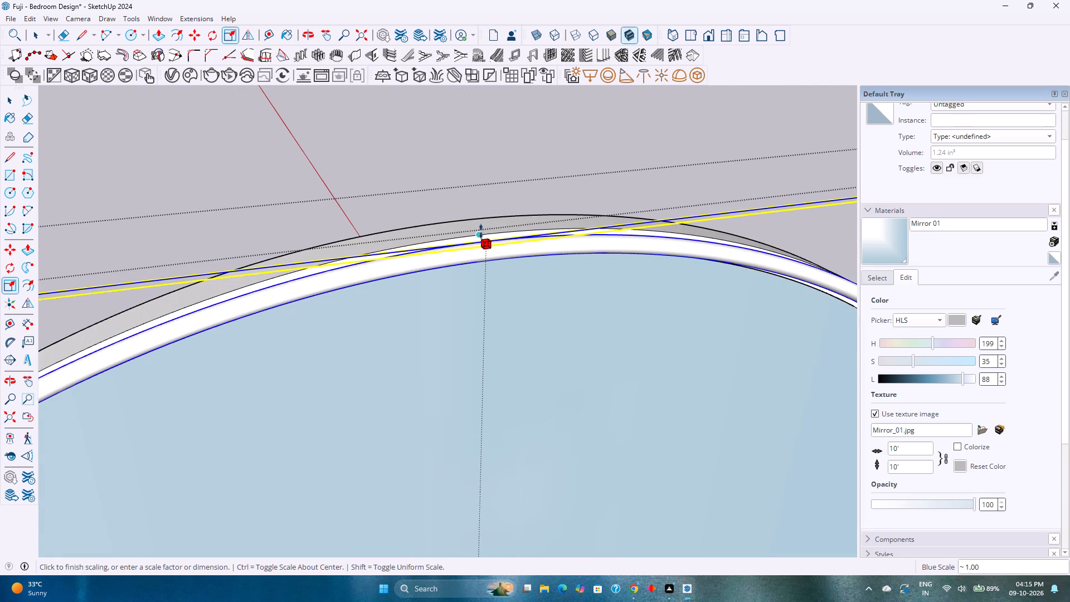
pyautogui.click(482, 231)
pyautogui.scroll(4, 494, 234)
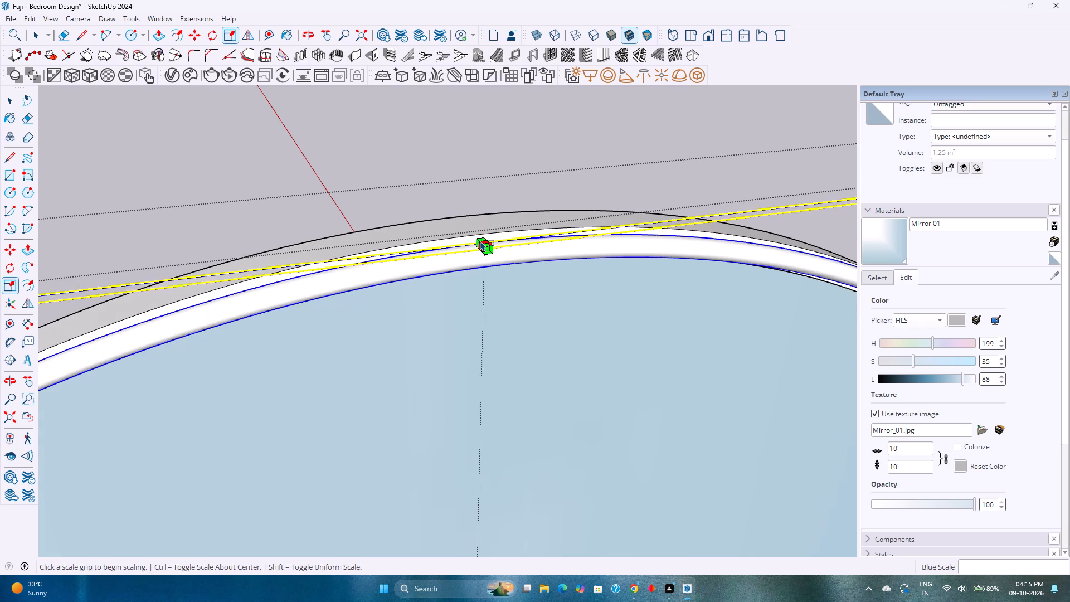
pyautogui.moveTo(480, 241); pyautogui.dragTo(738, 334, button='middle')
pyautogui.scroll(4, 513, 250)
pyautogui.scroll(2, 431, 227)
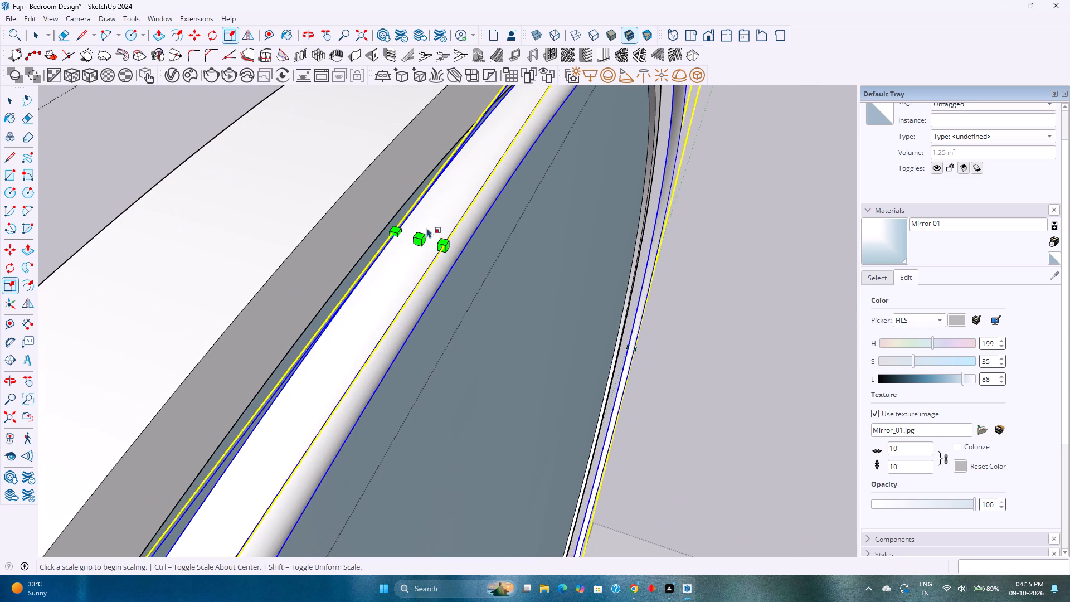
pyautogui.click(415, 236)
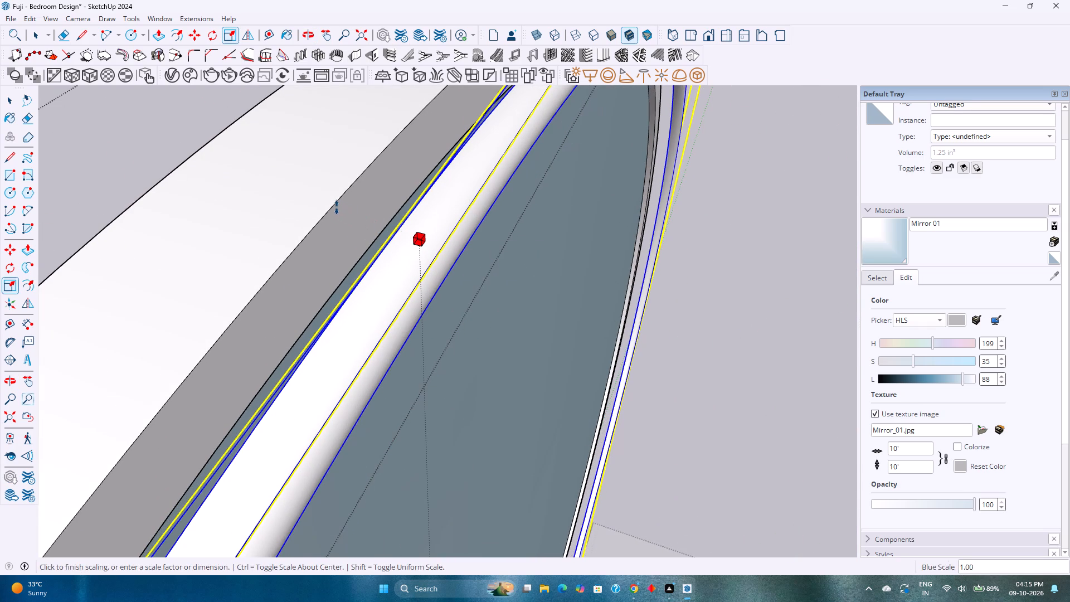
pyautogui.click(333, 203)
# Move the ring group about 3/16" toward the mirror disc, closing the gap to the front of its rim.
pyautogui.moveTo(316, 224); pyautogui.dragTo(459, 188, button='middle')
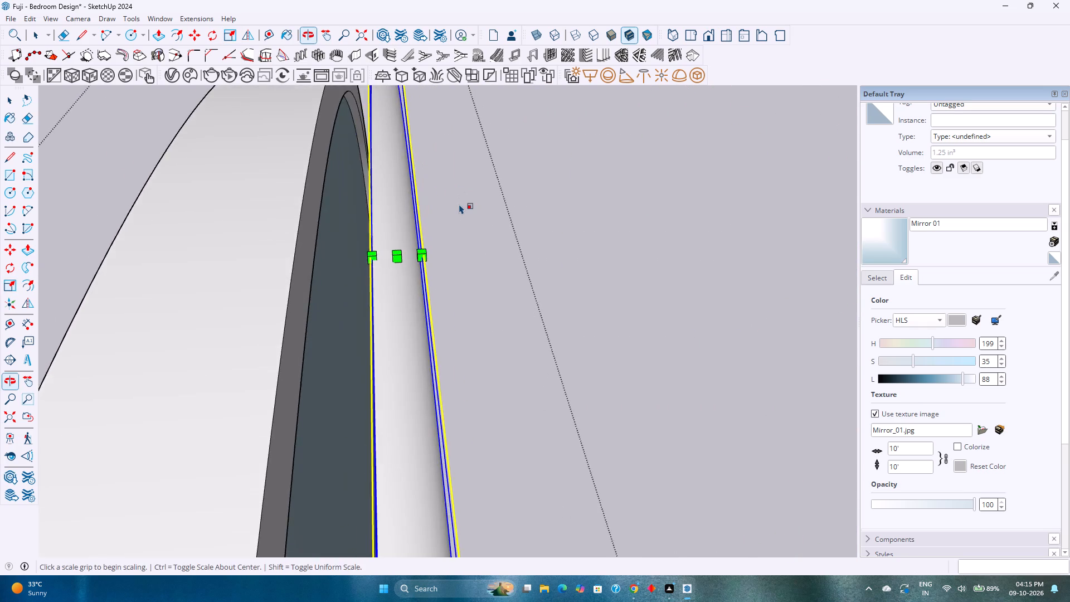
pyautogui.scroll(-8, 459, 205)
pyautogui.moveTo(458, 205); pyautogui.dragTo(349, 137, button='middle')
pyautogui.scroll(3, 523, 299)
pyautogui.moveTo(521, 298); pyautogui.dragTo(505, 287, button='middle')
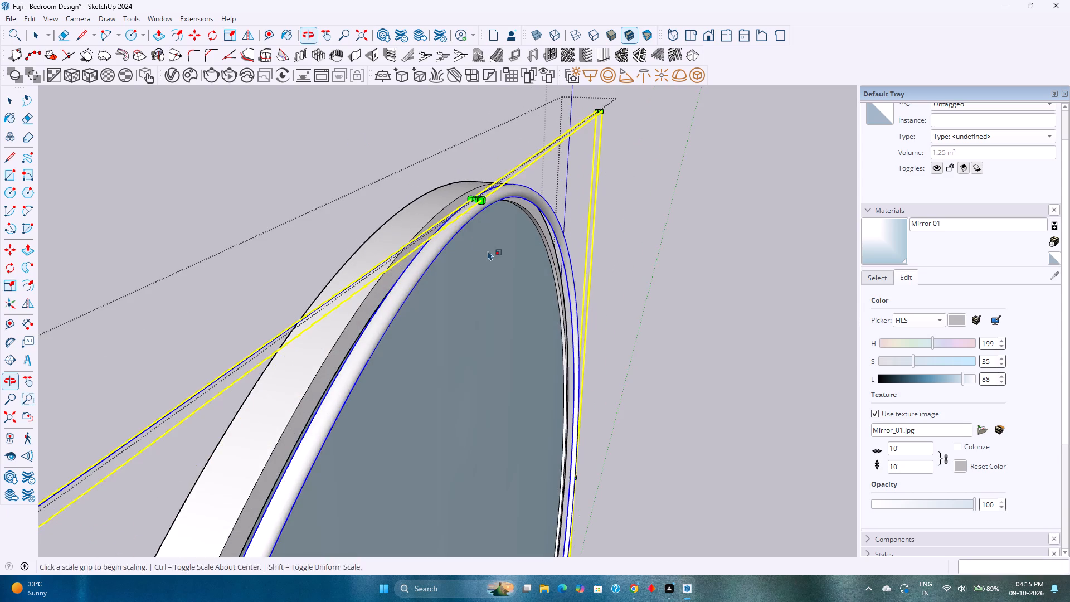
pyautogui.scroll(1, 475, 237)
pyautogui.moveTo(475, 237); pyautogui.dragTo(518, 177, button='middle')
pyautogui.moveTo(397, 228); pyautogui.dragTo(459, 264, button='middle')
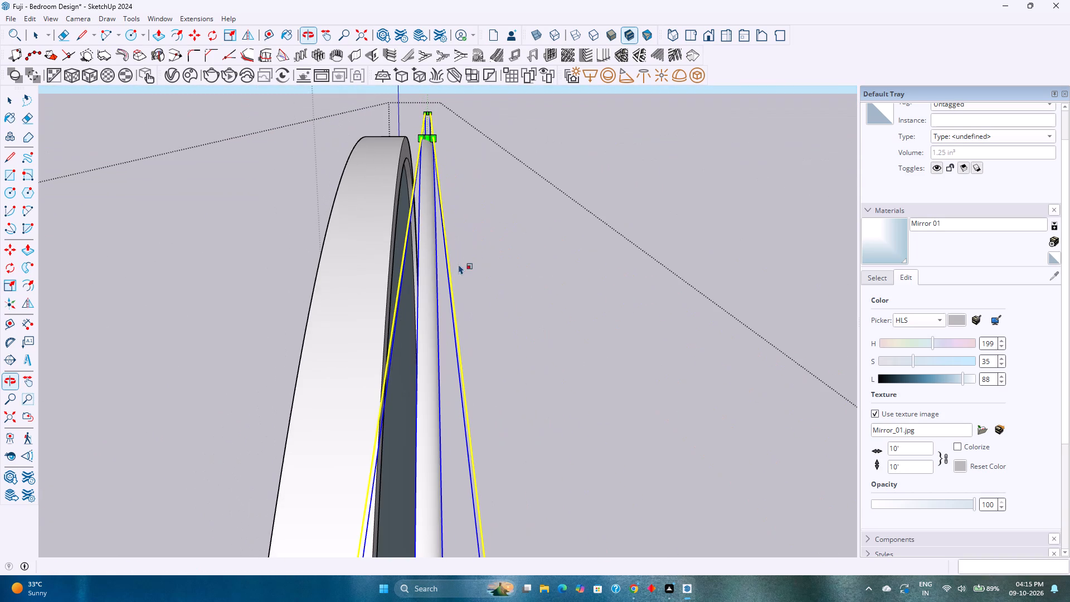
pyautogui.press('m')
pyautogui.moveTo(425, 142); pyautogui.dragTo(469, 273, button='middle')
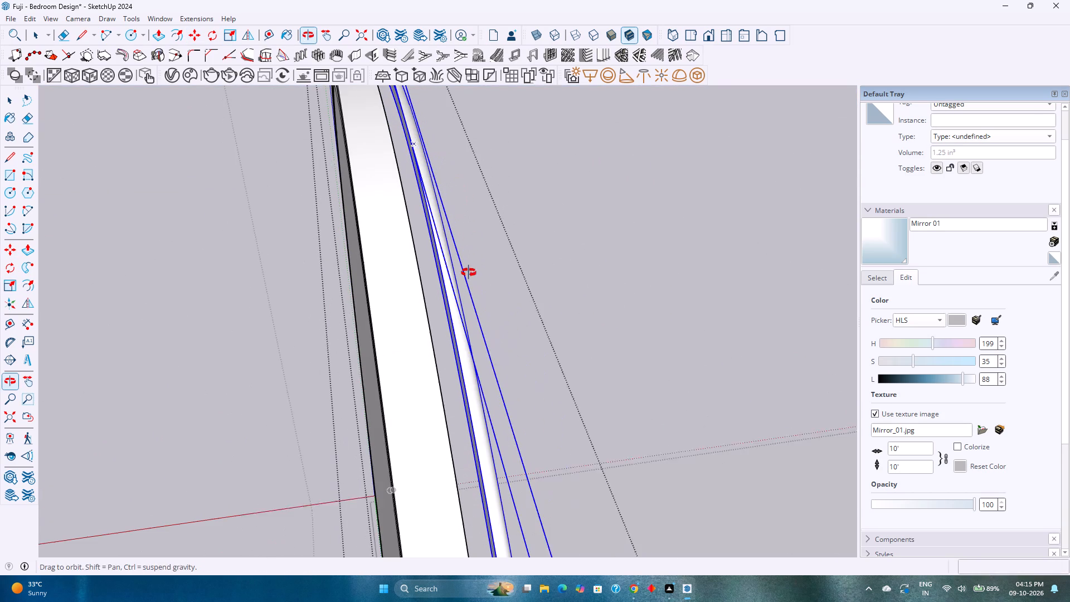
pyautogui.moveTo(469, 273); pyautogui.dragTo(469, 275, button='middle')
pyautogui.click(405, 122)
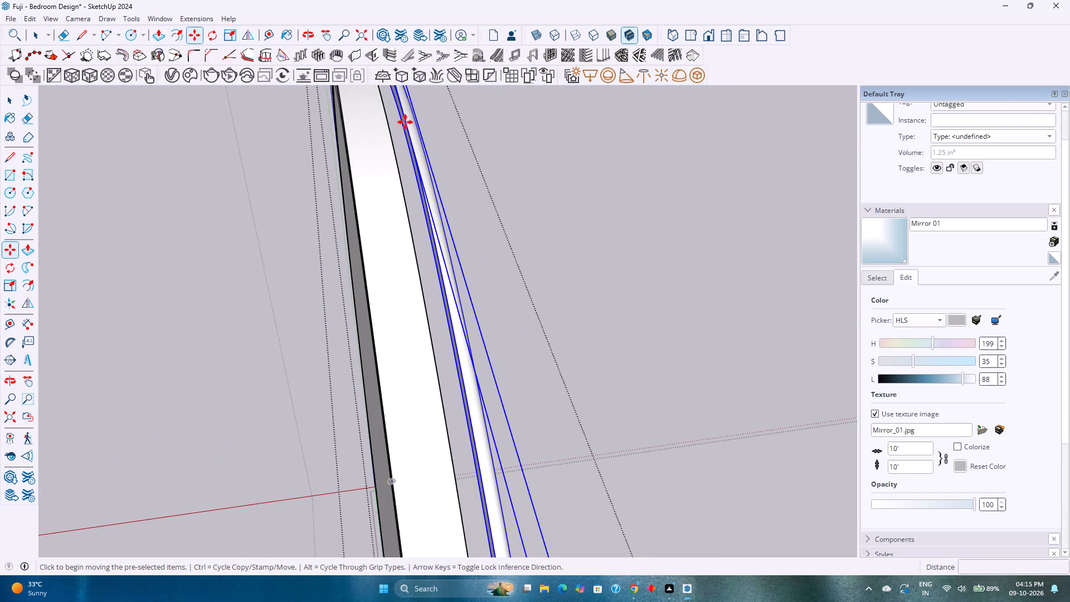
pyautogui.click(390, 127)
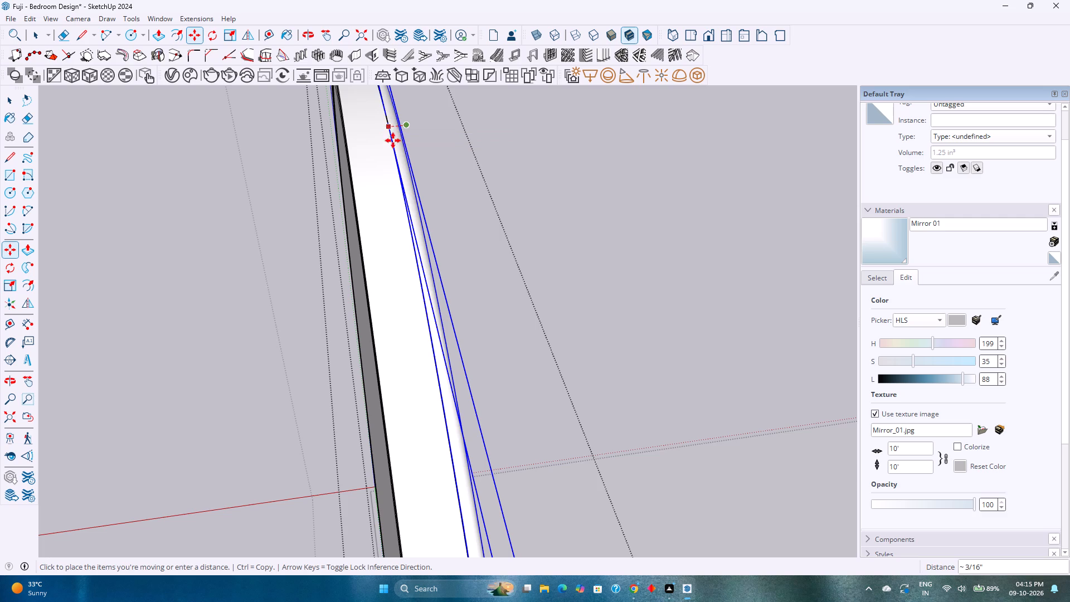
# Scale the ring group from its bottom edge by 1.01 along blue to match the lower part of the mirror's rim.
pyautogui.moveTo(426, 183); pyautogui.dragTo(291, 163, button='middle')
pyautogui.scroll(-15, 300, 160)
pyautogui.keyDown('shift'); pyautogui.moveTo(286, 183); pyautogui.dragTo(302, 187, button='middle'); pyautogui.keyUp('shift')
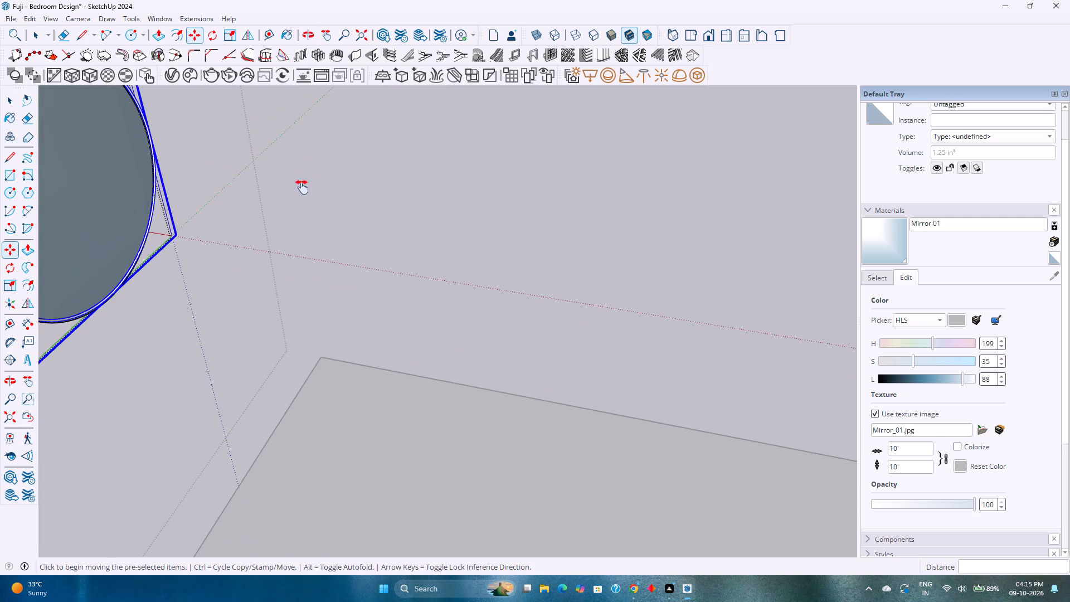
pyautogui.keyDown('shift'); pyautogui.moveTo(302, 187); pyautogui.dragTo(573, 256, button='middle'); pyautogui.keyUp('shift')
pyautogui.moveTo(584, 263); pyautogui.dragTo(290, 217, button='middle')
pyautogui.scroll(3, 406, 298)
pyautogui.moveTo(406, 298); pyautogui.dragTo(318, 217, button='middle')
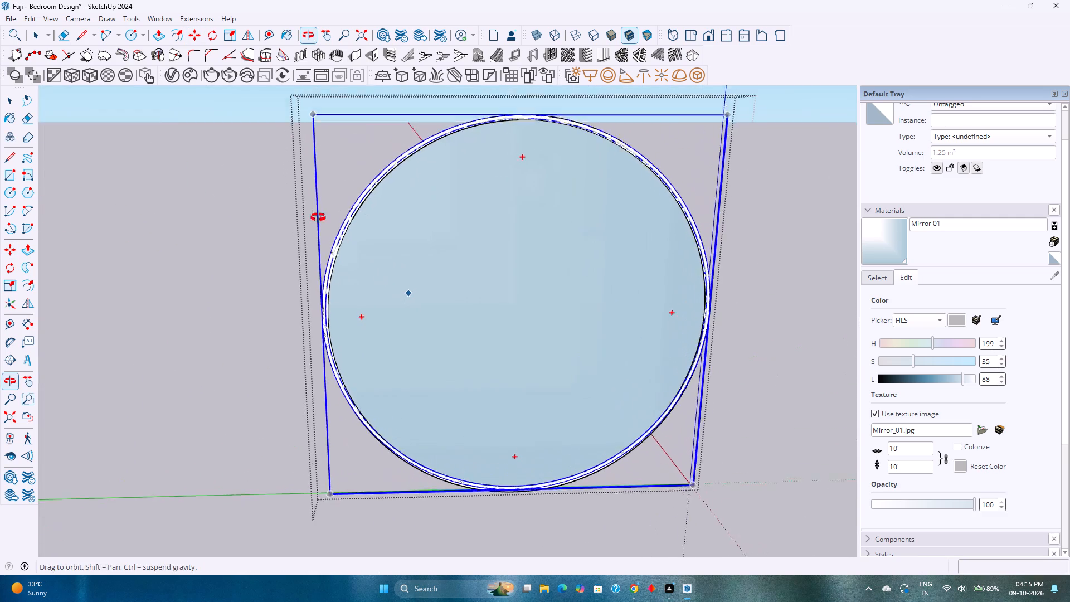
pyautogui.moveTo(318, 217); pyautogui.dragTo(309, 211, button='middle')
pyautogui.scroll(-2, 406, 303)
pyautogui.moveTo(403, 303); pyautogui.dragTo(361, 236, button='middle')
pyautogui.scroll(5, 534, 503)
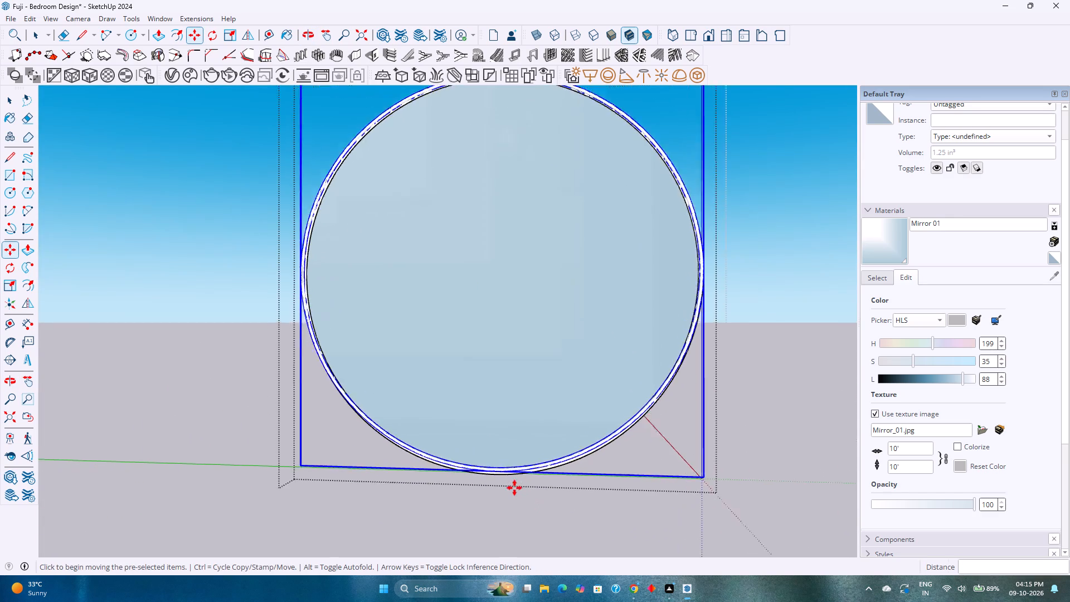
pyautogui.scroll(8, 514, 488)
pyautogui.moveTo(492, 473); pyautogui.dragTo(288, 350, button='middle')
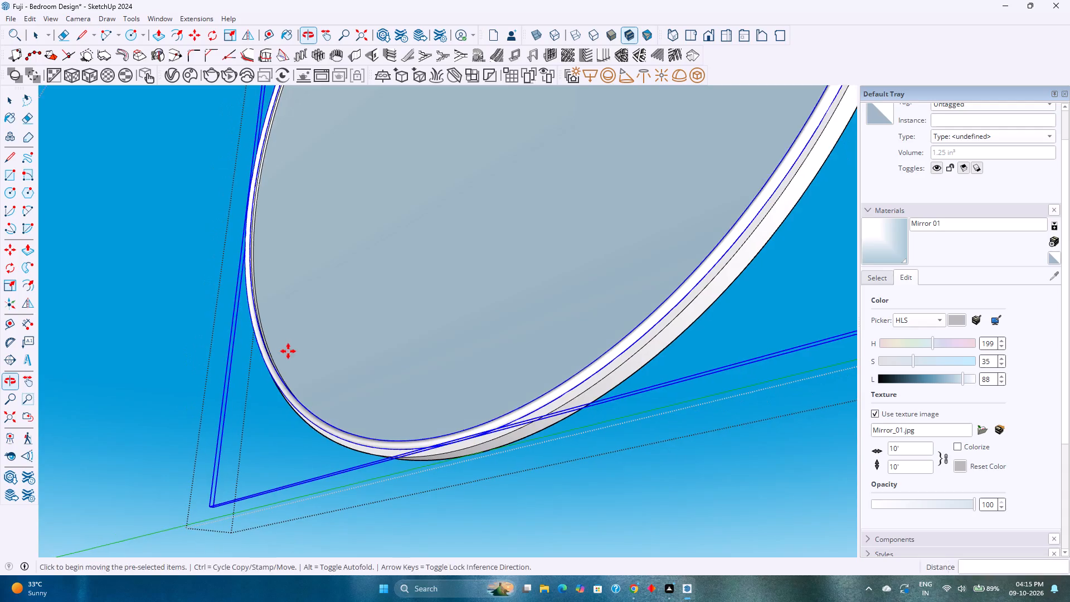
pyautogui.press('s')
pyautogui.scroll(8, 449, 452)
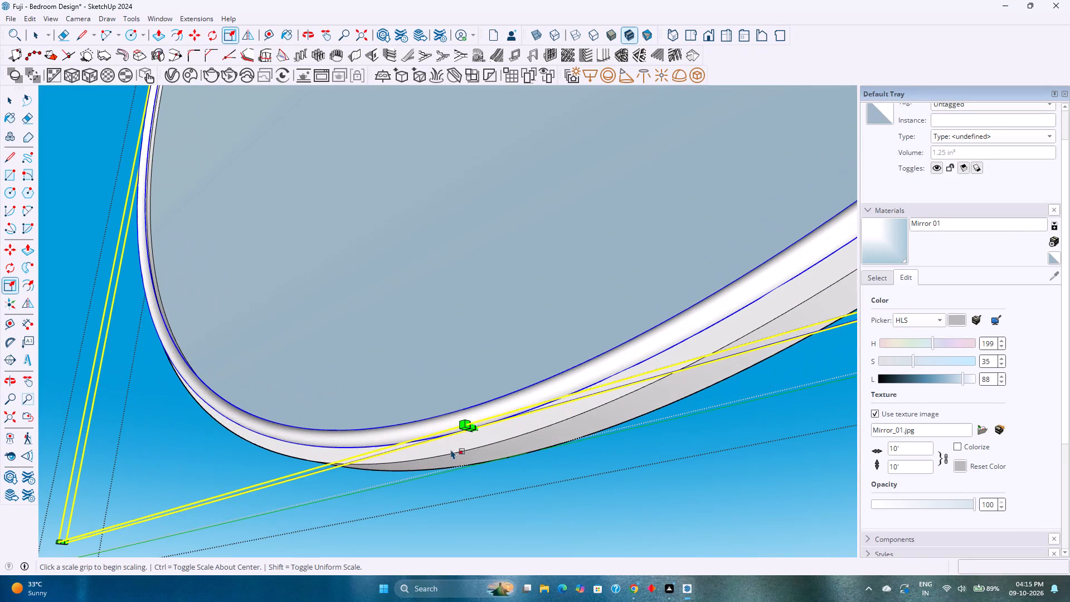
pyautogui.click(471, 431)
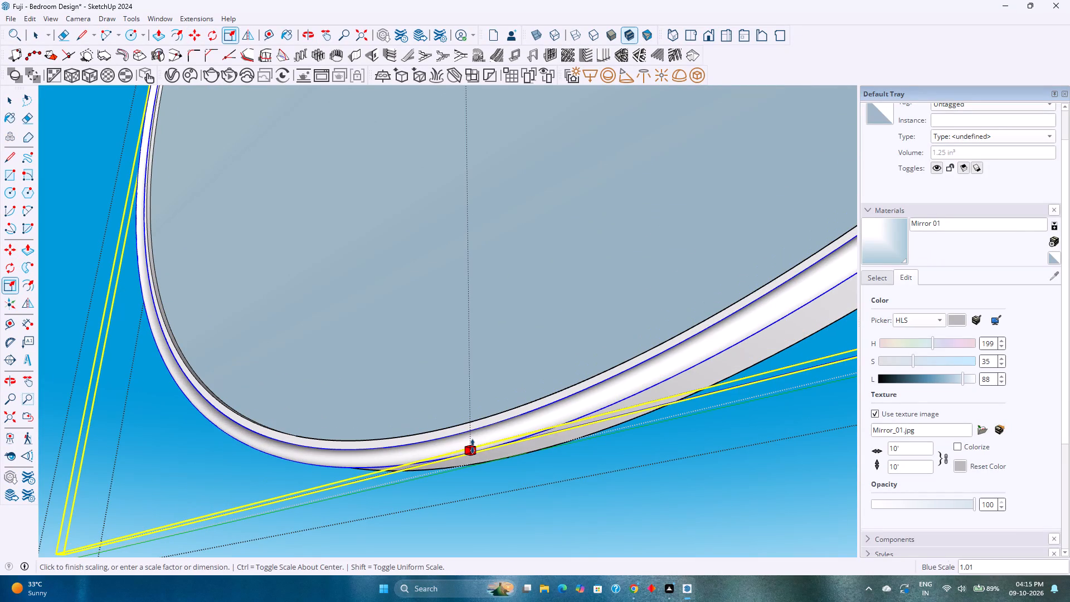
pyautogui.click(473, 446)
pyautogui.scroll(-16, 465, 423)
pyautogui.moveTo(465, 423); pyautogui.dragTo(499, 498, button='middle')
pyautogui.scroll(-3, 499, 498)
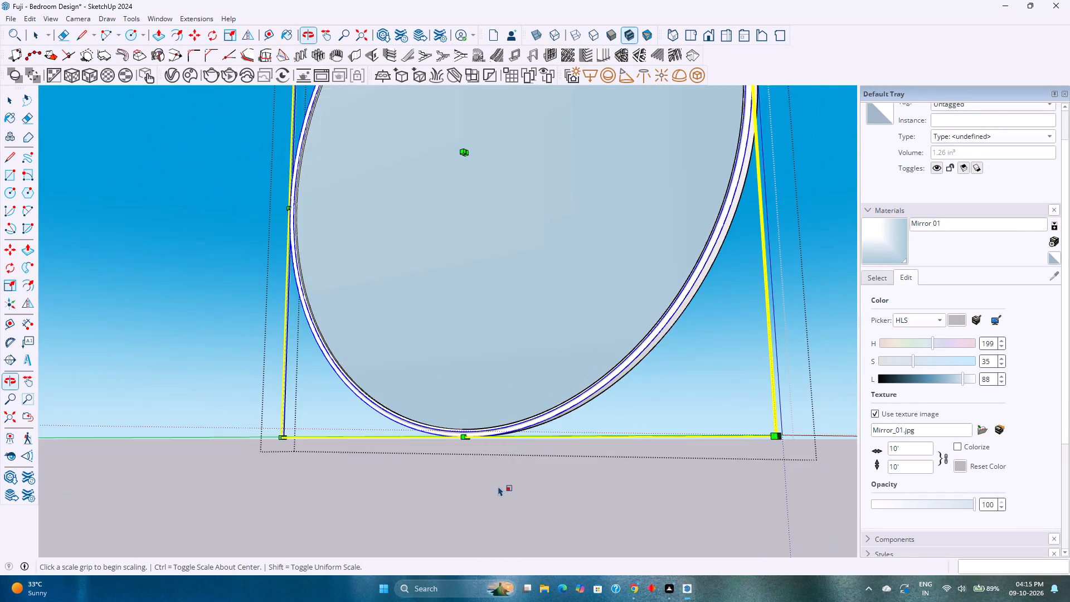
pyautogui.scroll(-6, 498, 486)
pyautogui.moveTo(507, 465); pyautogui.dragTo(528, 538, button='middle')
pyautogui.moveTo(594, 298); pyautogui.dragTo(685, 387, button='middle')
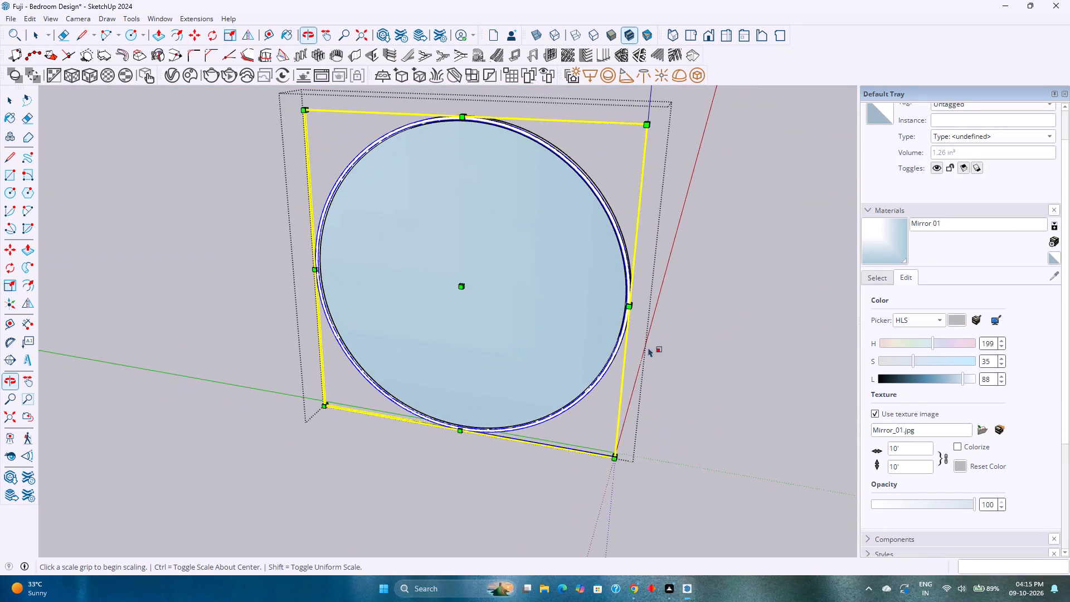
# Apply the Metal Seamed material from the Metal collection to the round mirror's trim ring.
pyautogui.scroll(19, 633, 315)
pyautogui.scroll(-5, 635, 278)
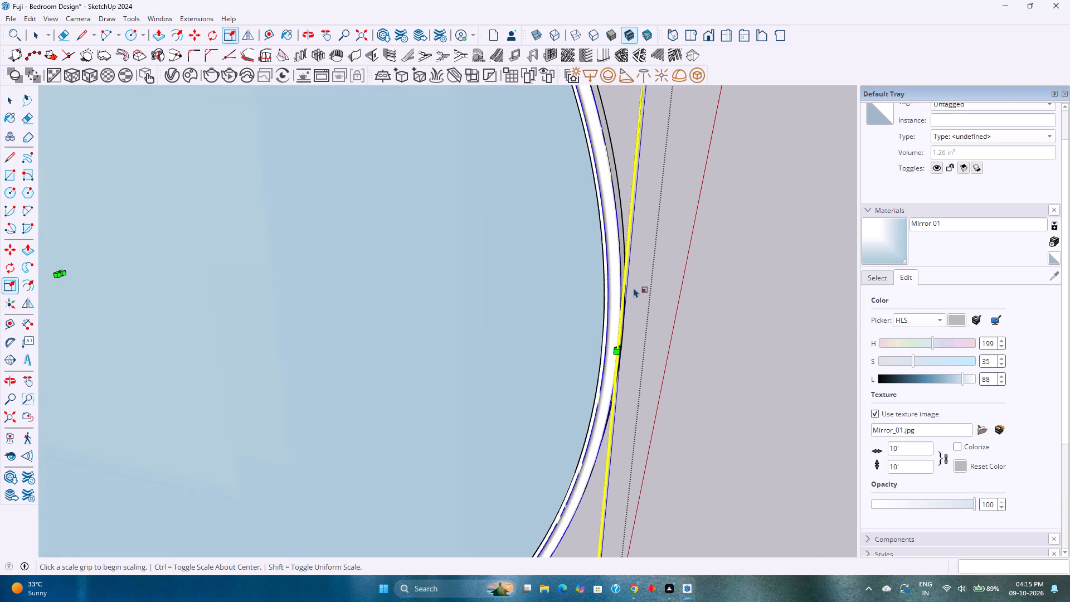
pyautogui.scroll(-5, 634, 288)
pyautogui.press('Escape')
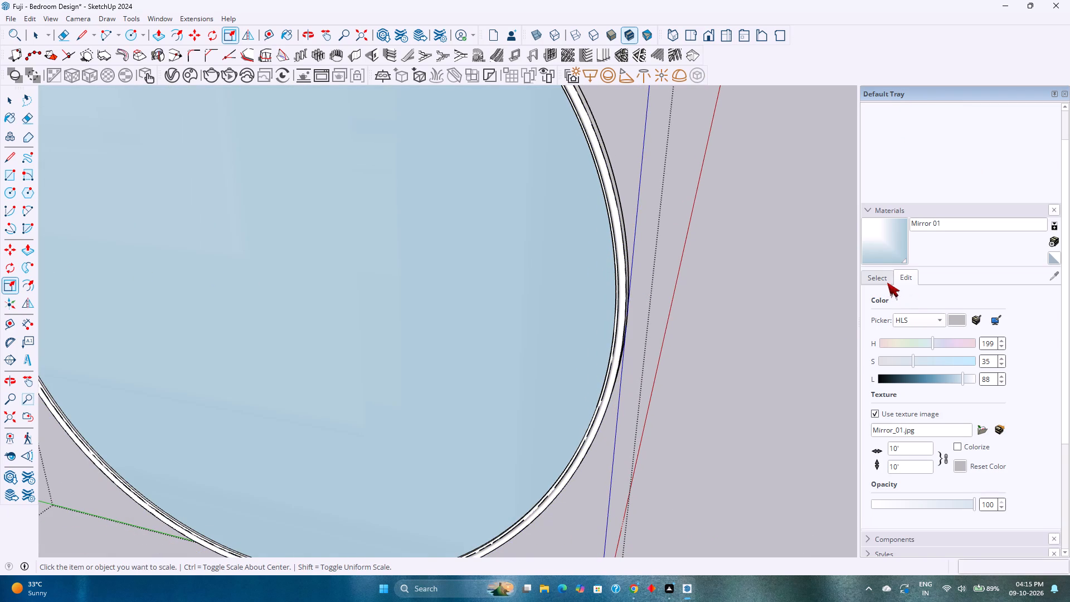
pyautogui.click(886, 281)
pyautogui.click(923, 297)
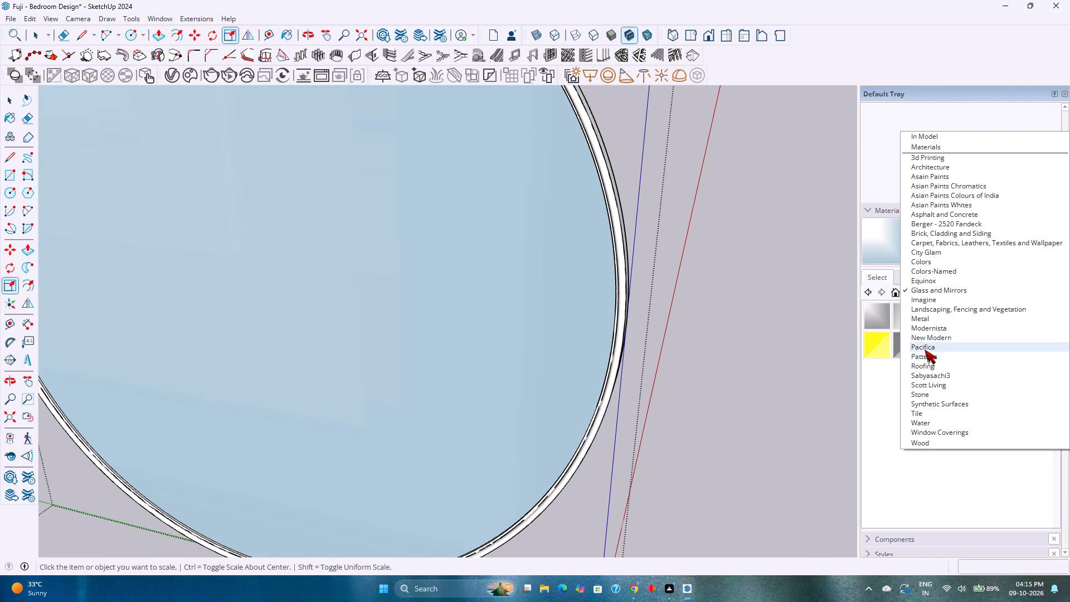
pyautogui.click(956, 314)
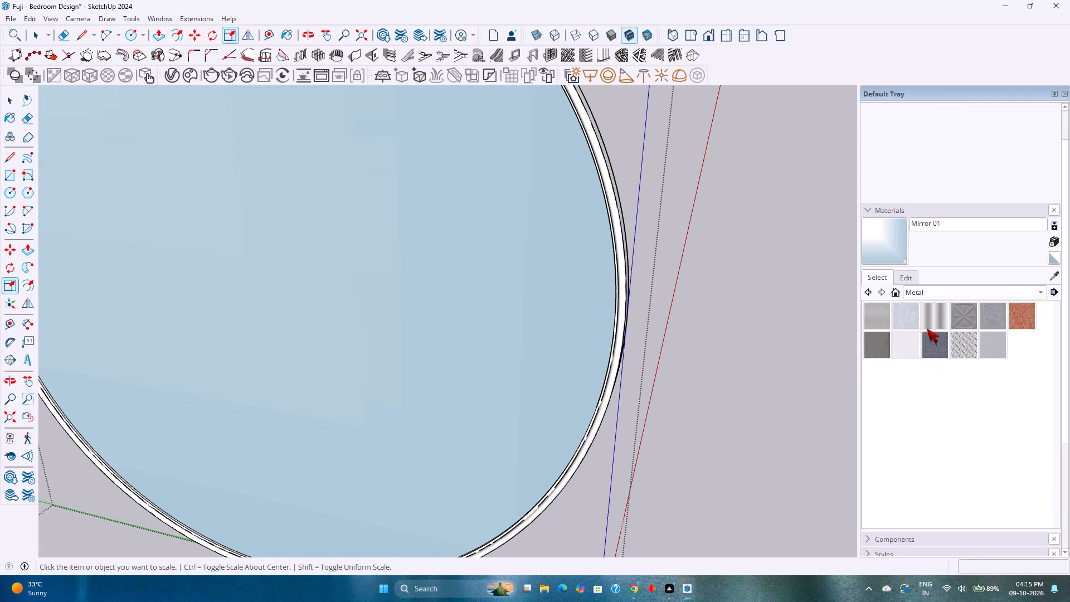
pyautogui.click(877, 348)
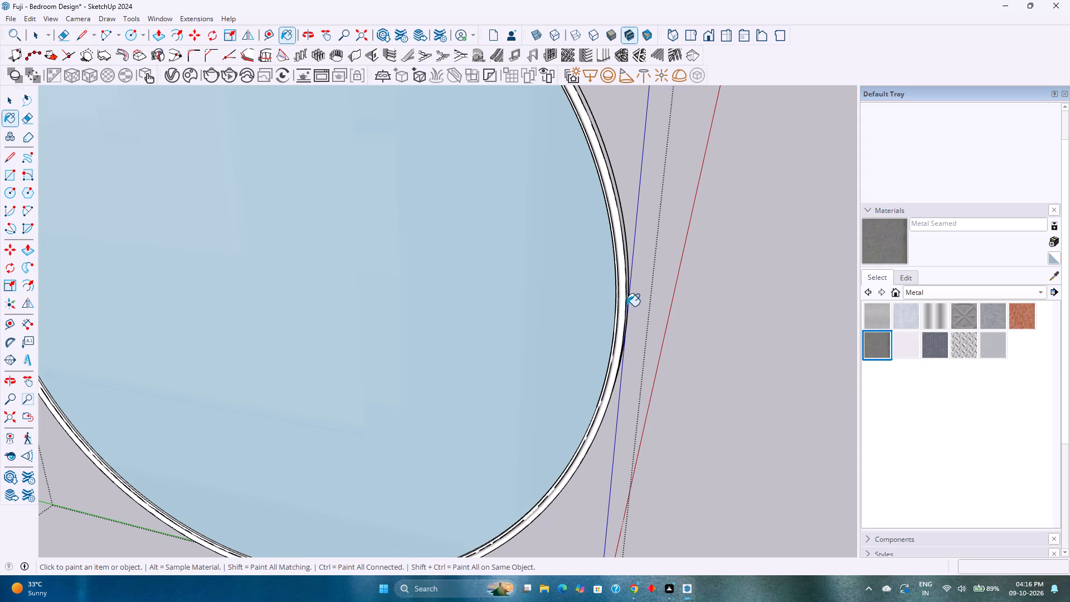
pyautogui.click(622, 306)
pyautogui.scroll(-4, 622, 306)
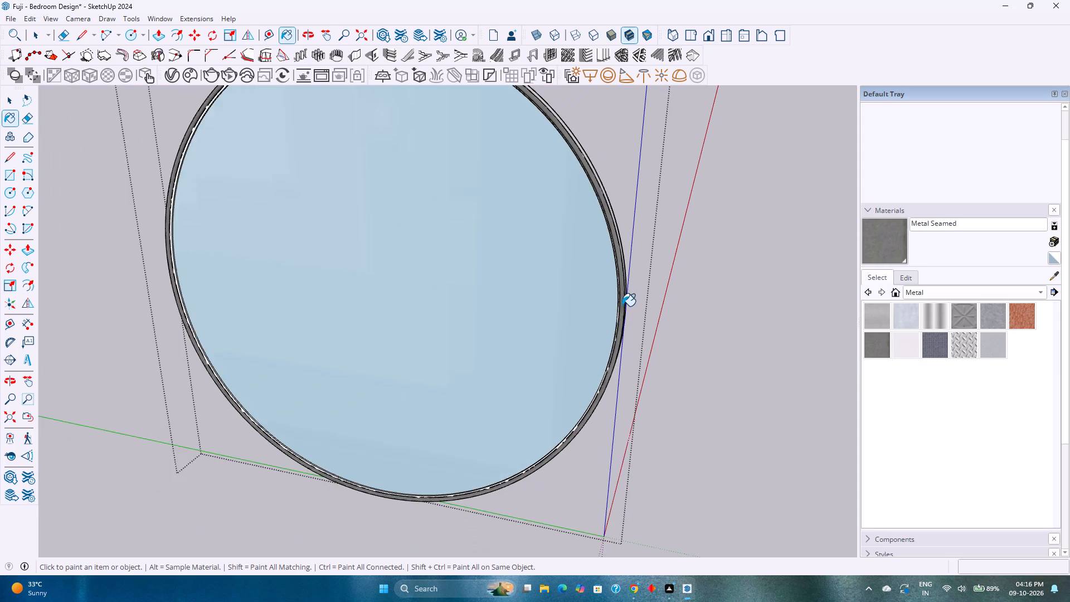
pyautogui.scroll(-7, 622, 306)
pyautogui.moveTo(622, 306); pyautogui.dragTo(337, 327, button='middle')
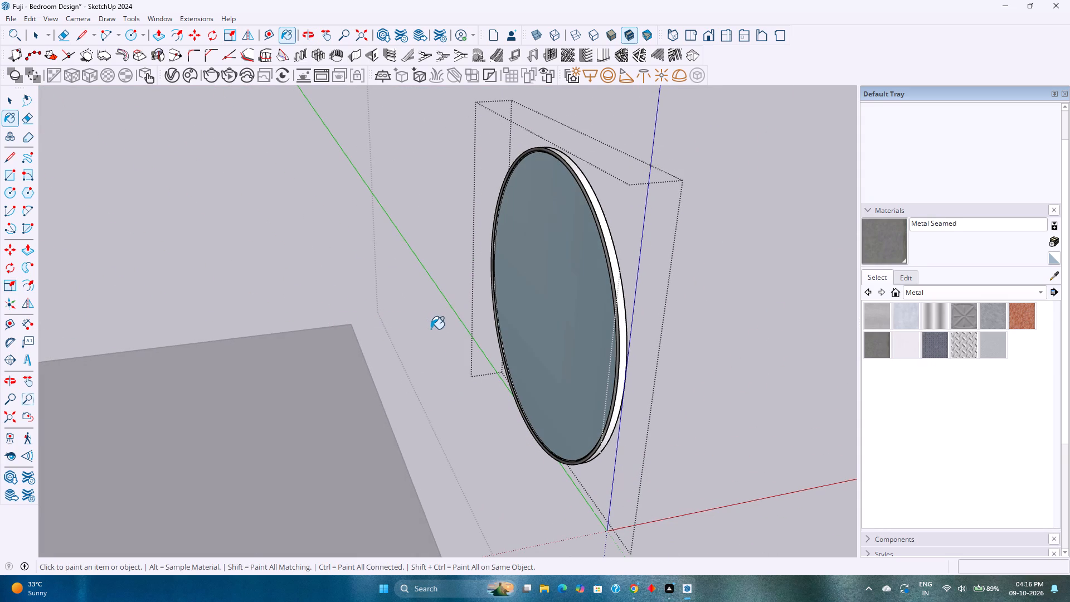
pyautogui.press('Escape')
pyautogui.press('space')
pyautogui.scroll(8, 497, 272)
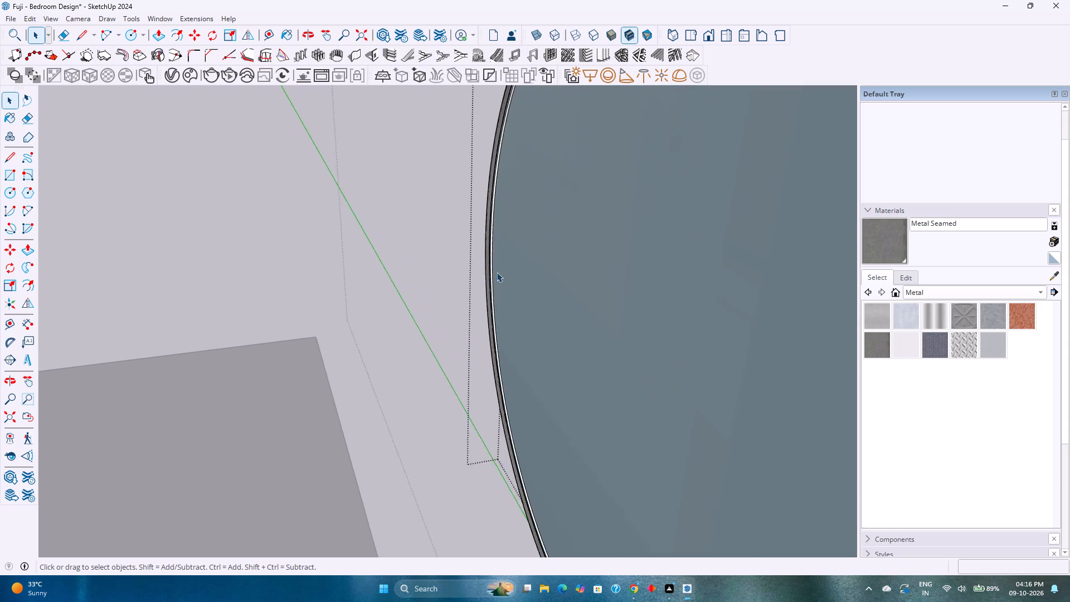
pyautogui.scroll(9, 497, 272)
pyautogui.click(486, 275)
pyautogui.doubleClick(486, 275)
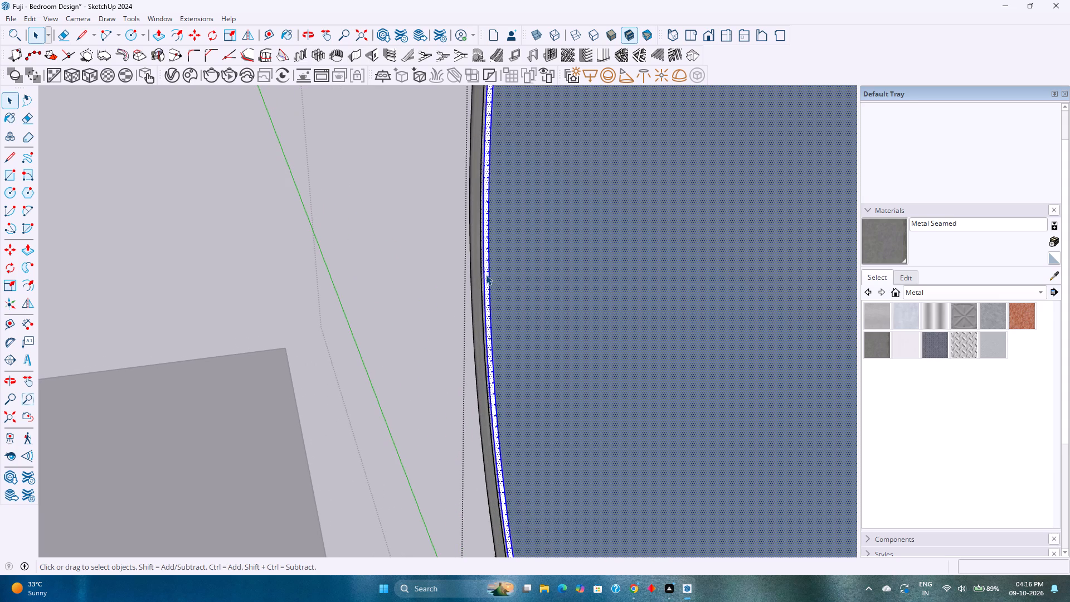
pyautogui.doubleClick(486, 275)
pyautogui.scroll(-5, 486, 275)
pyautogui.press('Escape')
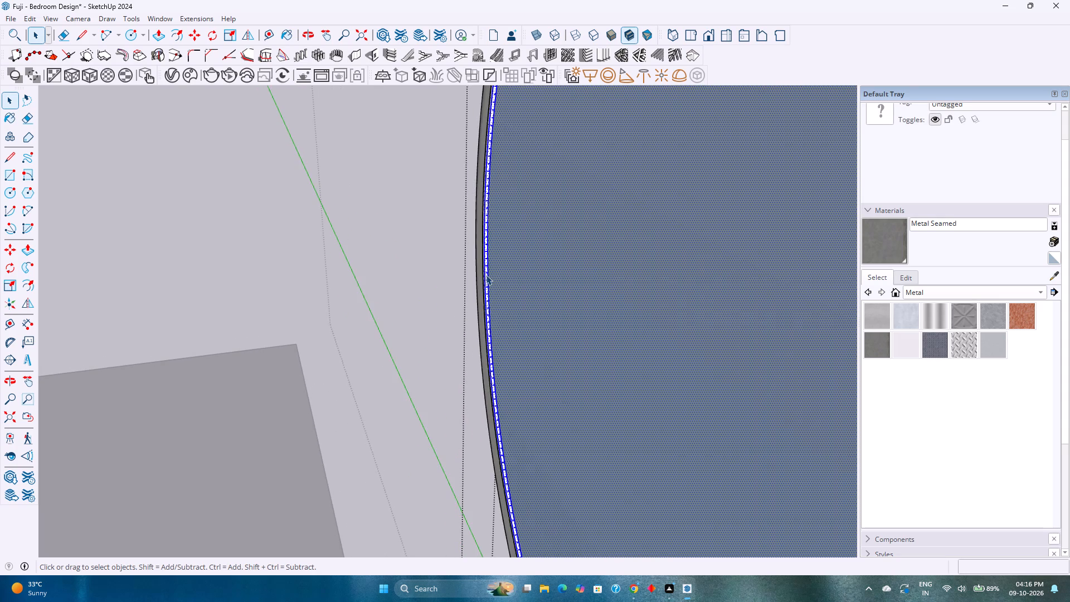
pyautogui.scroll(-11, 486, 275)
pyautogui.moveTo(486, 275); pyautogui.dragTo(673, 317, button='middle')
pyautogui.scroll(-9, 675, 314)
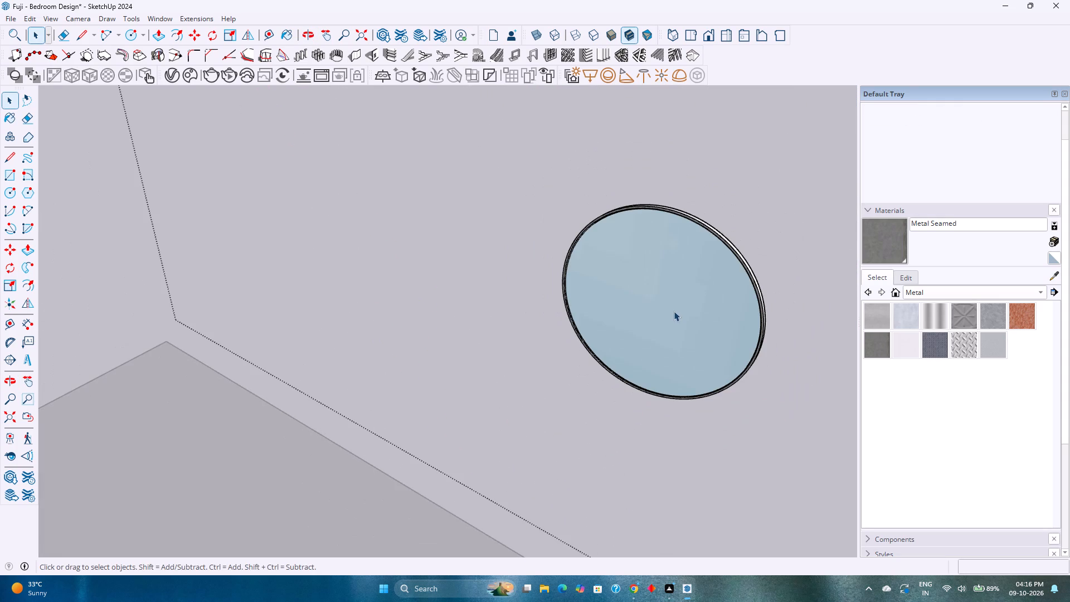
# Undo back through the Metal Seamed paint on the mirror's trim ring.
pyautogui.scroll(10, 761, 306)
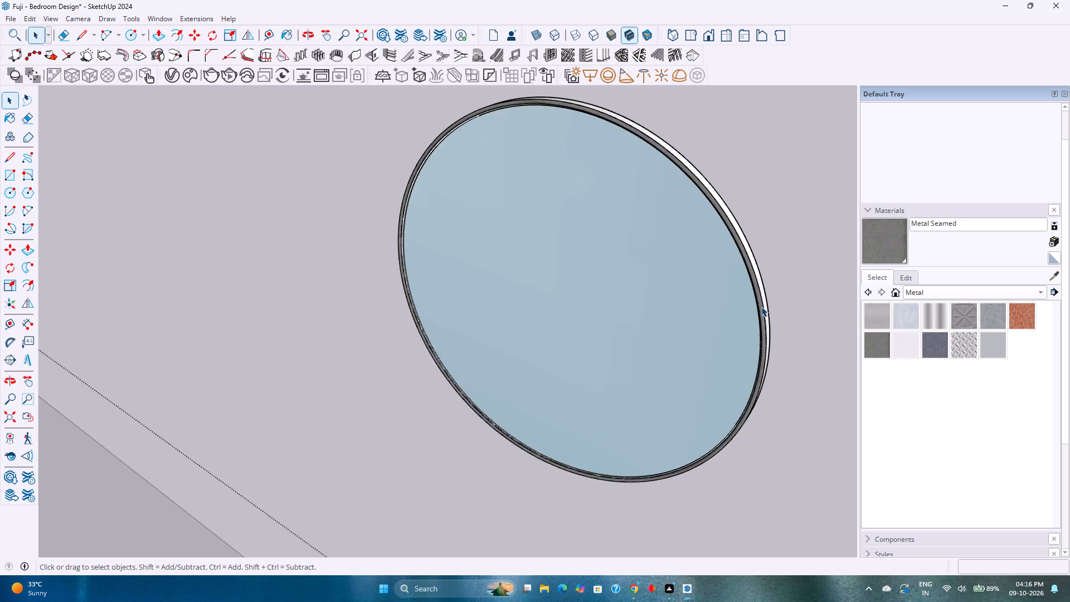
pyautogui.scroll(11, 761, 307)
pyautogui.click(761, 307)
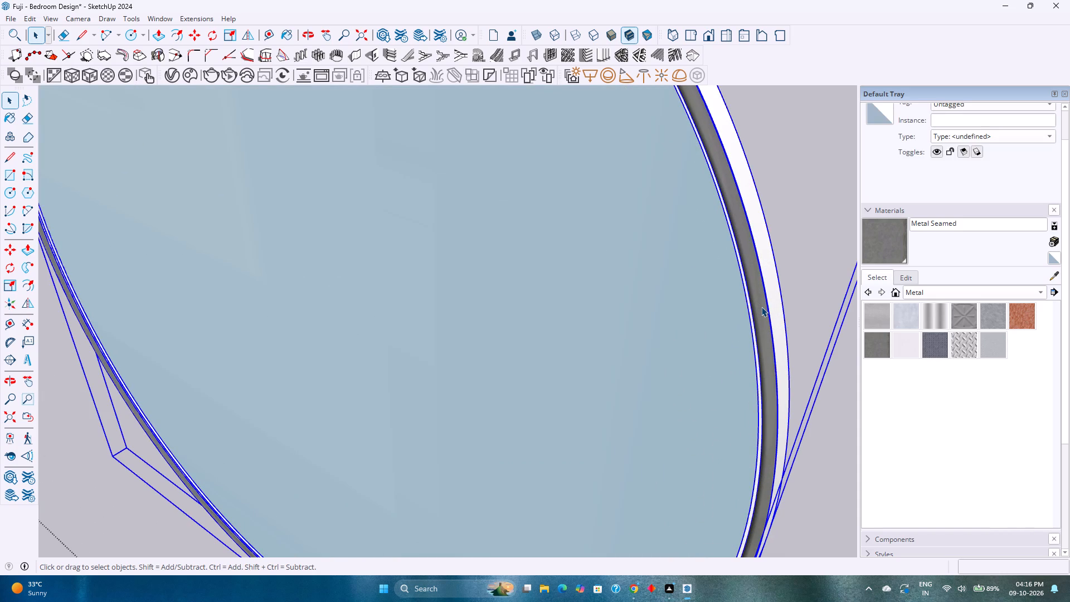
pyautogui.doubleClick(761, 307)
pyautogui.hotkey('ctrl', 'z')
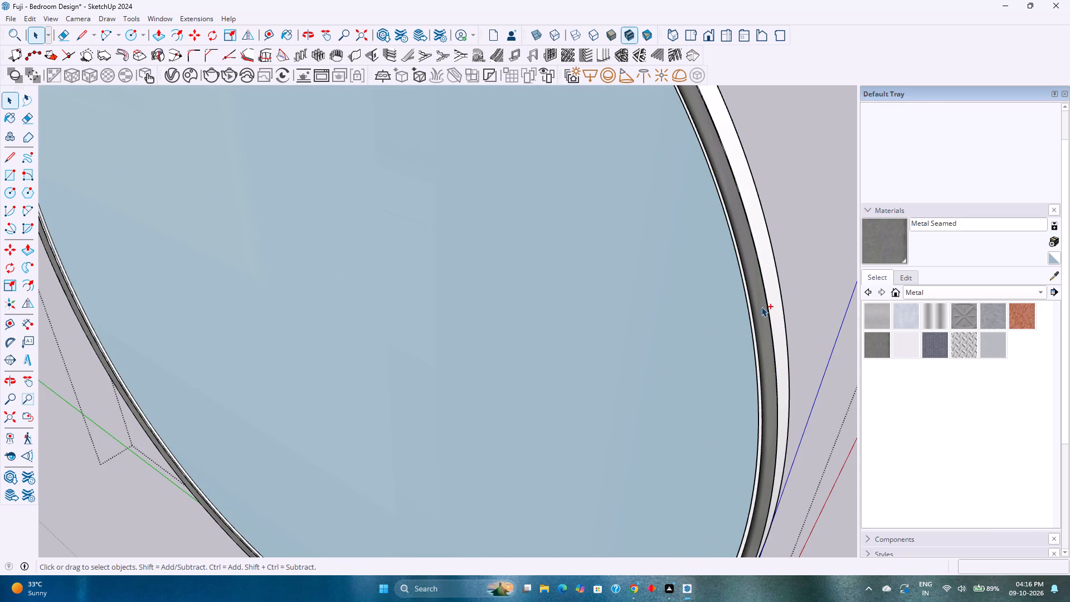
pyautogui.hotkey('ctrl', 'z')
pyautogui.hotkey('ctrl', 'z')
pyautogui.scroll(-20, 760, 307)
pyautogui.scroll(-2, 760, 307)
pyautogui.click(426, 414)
# Reopen the group that contains the round mirror and unhide all hidden objects in it.
pyautogui.scroll(-3, 425, 414)
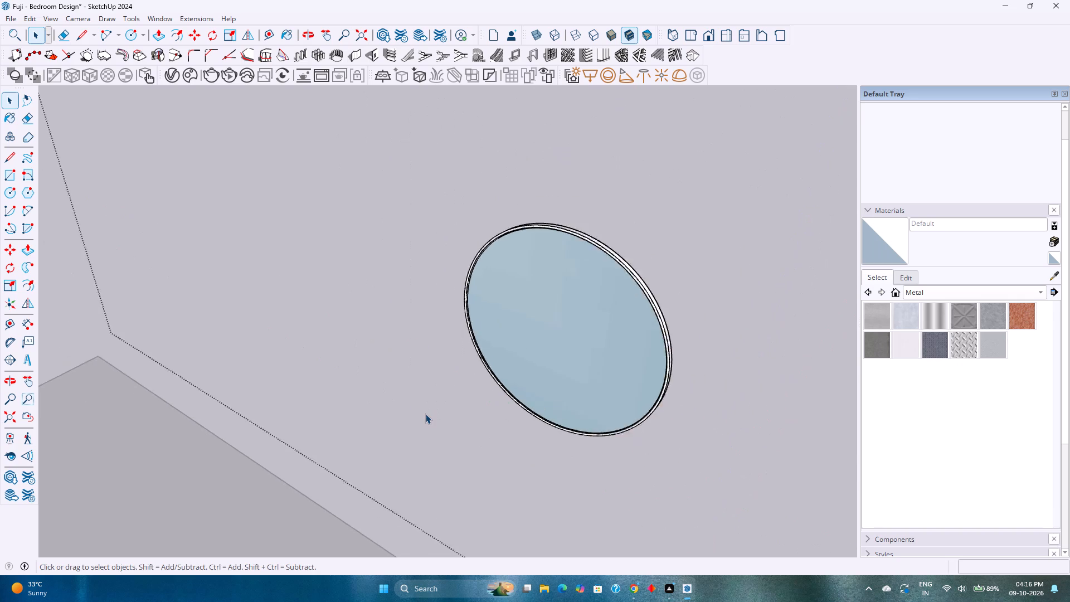
pyautogui.scroll(-2, 425, 414)
pyautogui.moveTo(426, 417); pyautogui.dragTo(443, 351, button='middle')
pyautogui.scroll(-9, 449, 347)
pyautogui.keyDown('shift'); pyautogui.moveTo(449, 347); pyautogui.dragTo(536, 310, button='middle'); pyautogui.keyUp('shift')
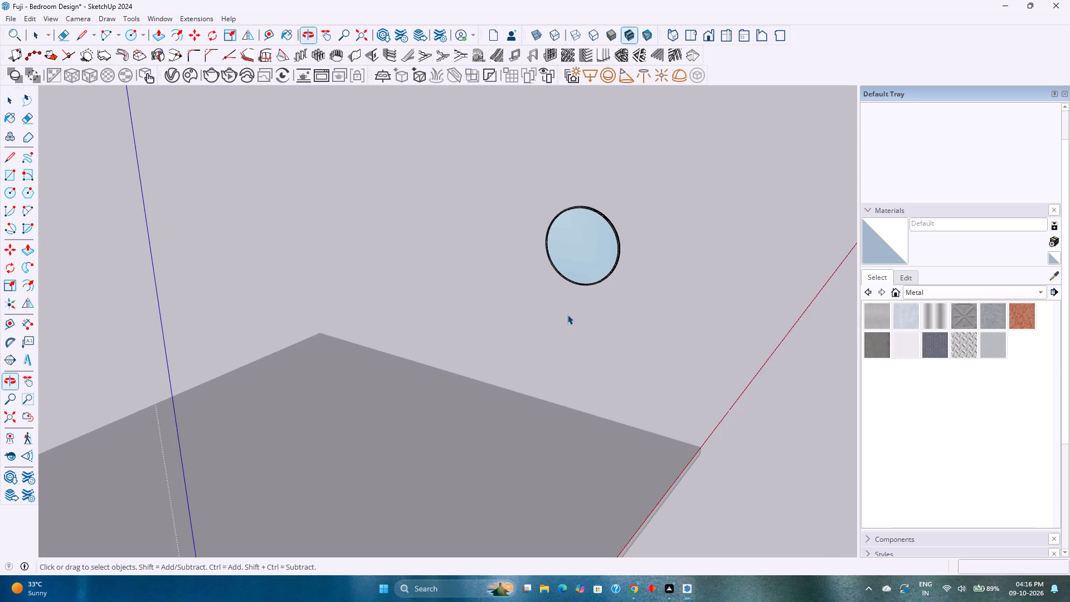
pyautogui.scroll(-2, 567, 314)
pyautogui.moveTo(567, 314); pyautogui.dragTo(471, 326, button='middle')
pyautogui.press('Escape')
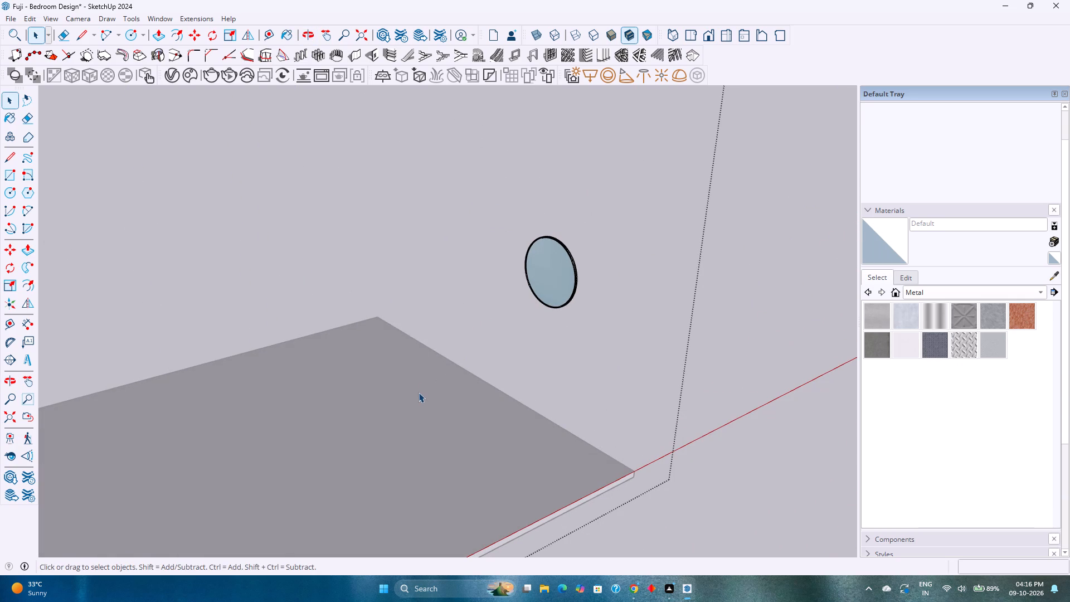
pyautogui.click(332, 383)
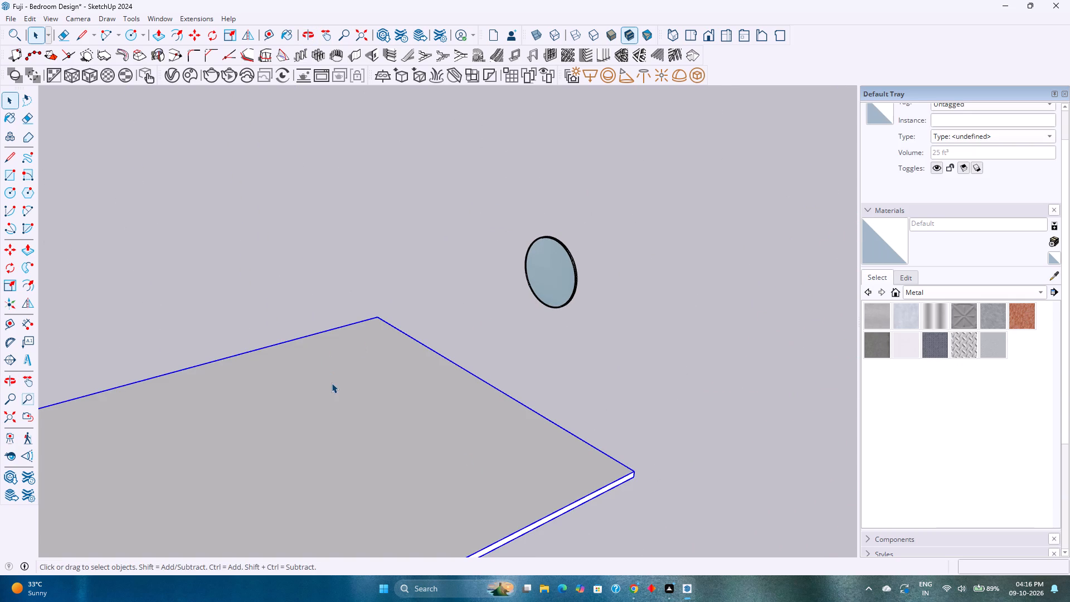
pyautogui.doubleClick(332, 381)
pyautogui.press('Escape')
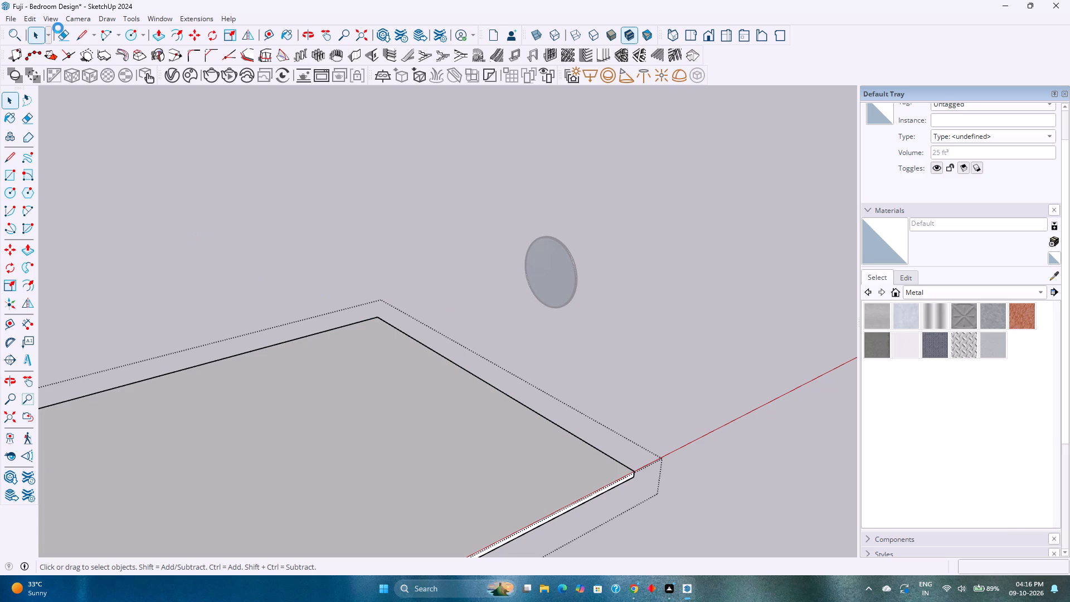
pyautogui.click(556, 260)
pyautogui.doubleClick(556, 260)
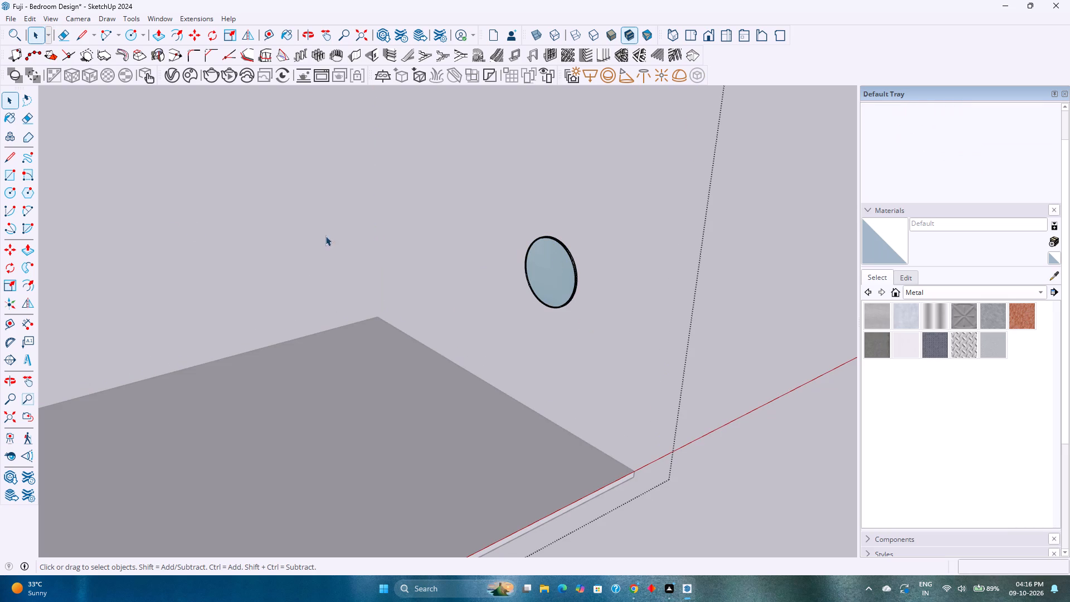
pyautogui.click(27, 18)
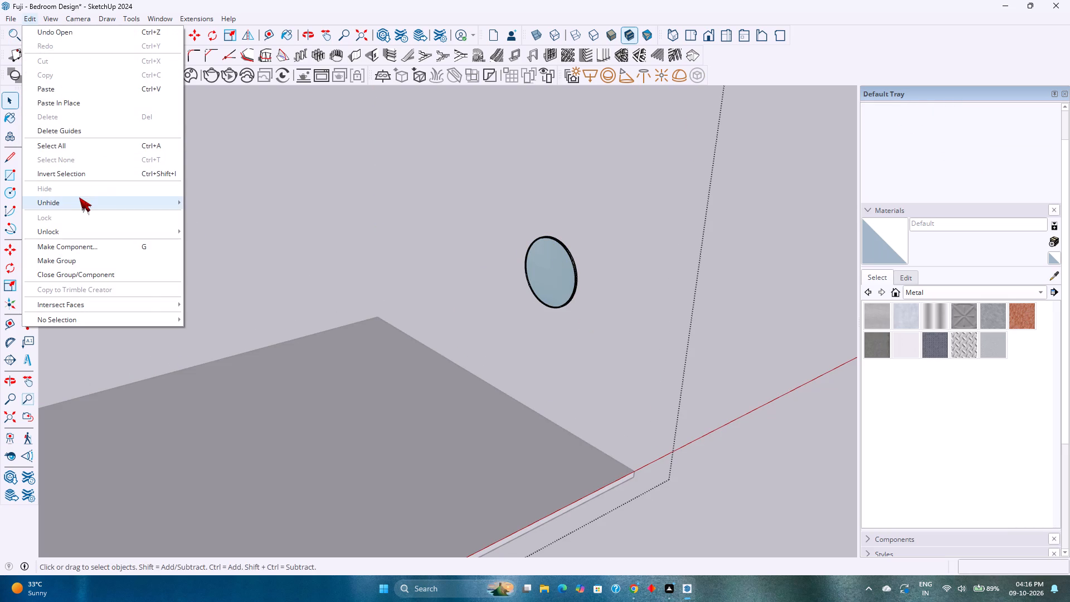
pyautogui.click(80, 197)
pyautogui.click(215, 229)
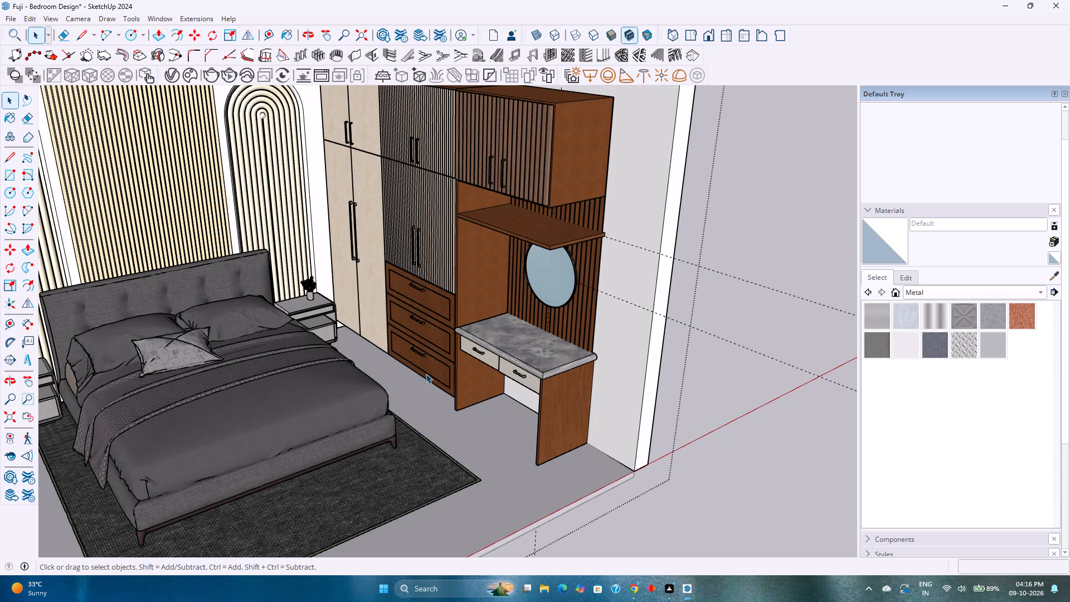
# Delete all guides from the bedroom model.
pyautogui.moveTo(619, 406); pyautogui.dragTo(634, 384, button='middle')
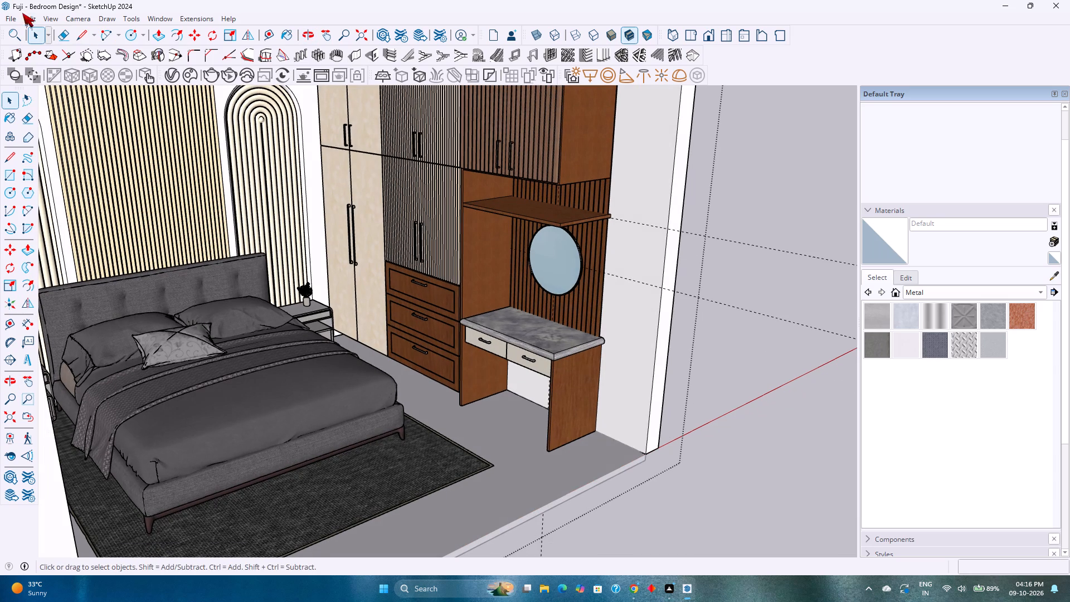
pyautogui.click(32, 21)
pyautogui.click(98, 125)
# Save the bedroom model with the whole furnished room in view.
pyautogui.scroll(-3, 533, 338)
pyautogui.moveTo(533, 338); pyautogui.dragTo(493, 256, button='middle')
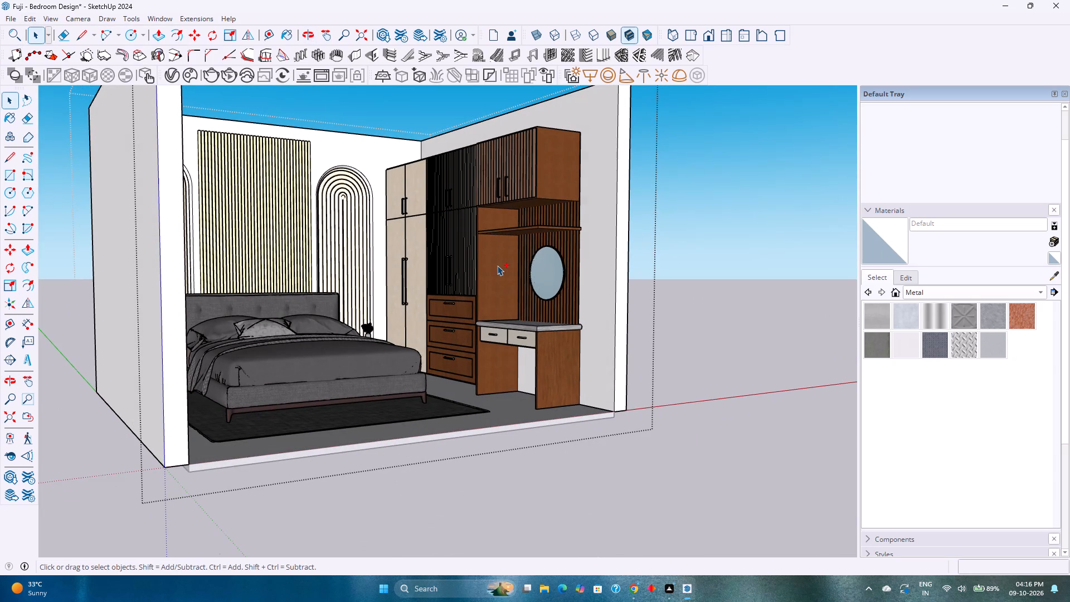
pyautogui.hotkey('ctrl', 's')
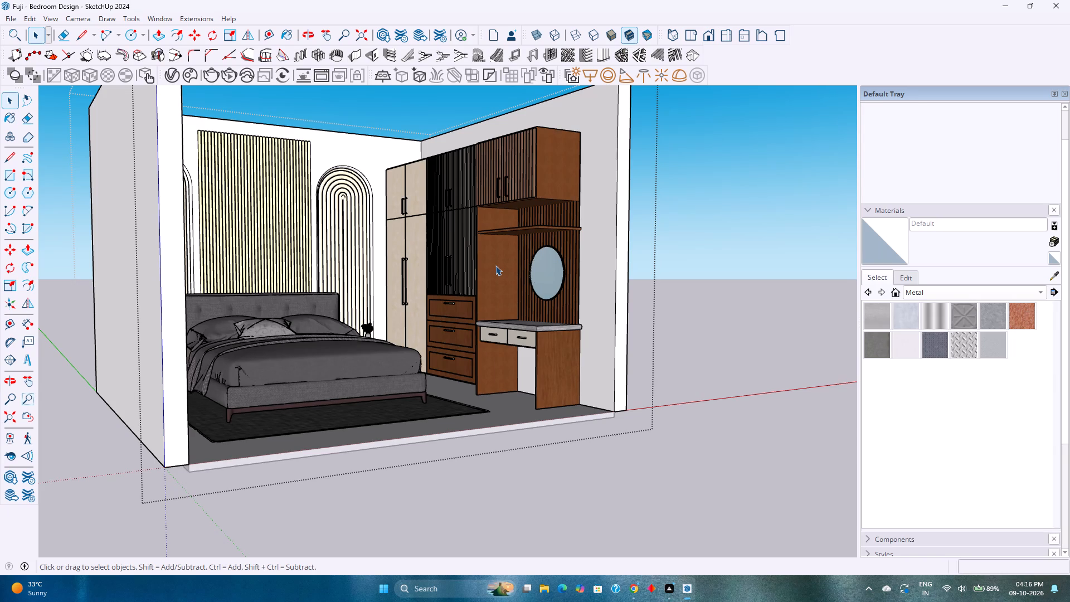
# Examine the furnished bedroom from the front and around the study unit and its round mirror.
pyautogui.scroll(-2, 481, 312)
pyautogui.keyDown('shift'); pyautogui.moveTo(517, 306); pyautogui.dragTo(565, 390, button='middle'); pyautogui.keyUp('shift')
pyautogui.moveTo(596, 383); pyautogui.dragTo(403, 389, button='middle')
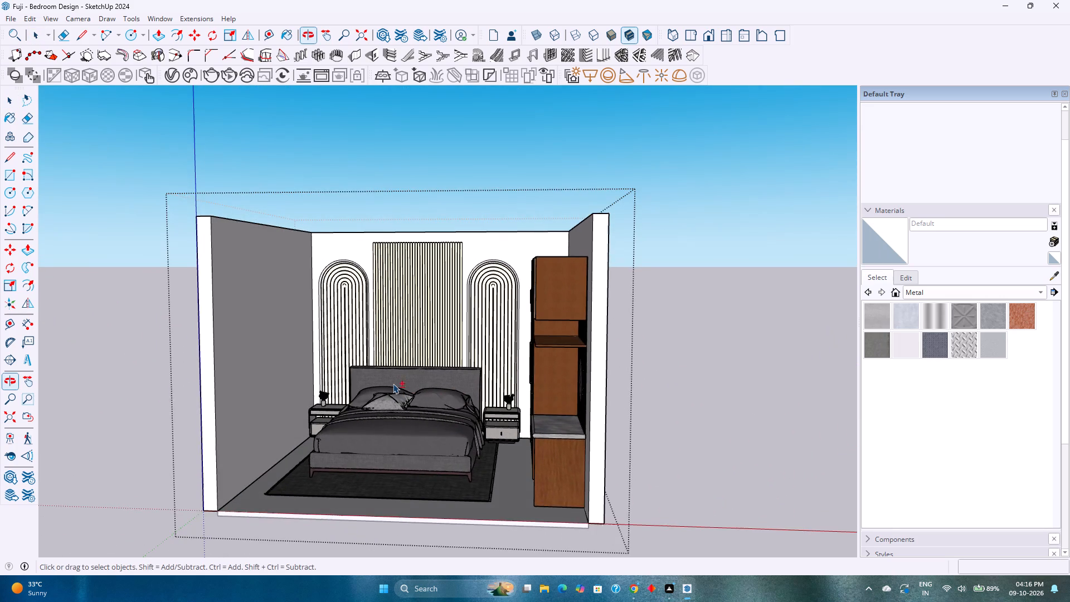
pyautogui.scroll(1, 392, 381)
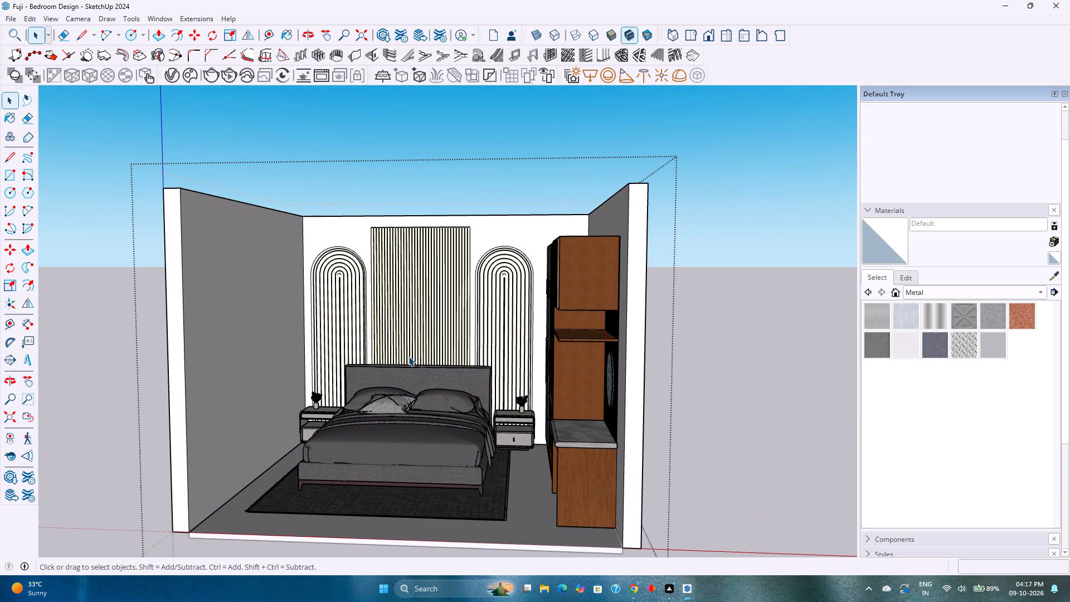
pyautogui.scroll(-1, 445, 391)
pyautogui.moveTo(445, 391); pyautogui.dragTo(556, 400, button='middle')
pyautogui.scroll(6, 572, 395)
pyautogui.moveTo(582, 390); pyautogui.dragTo(599, 417, button='middle')
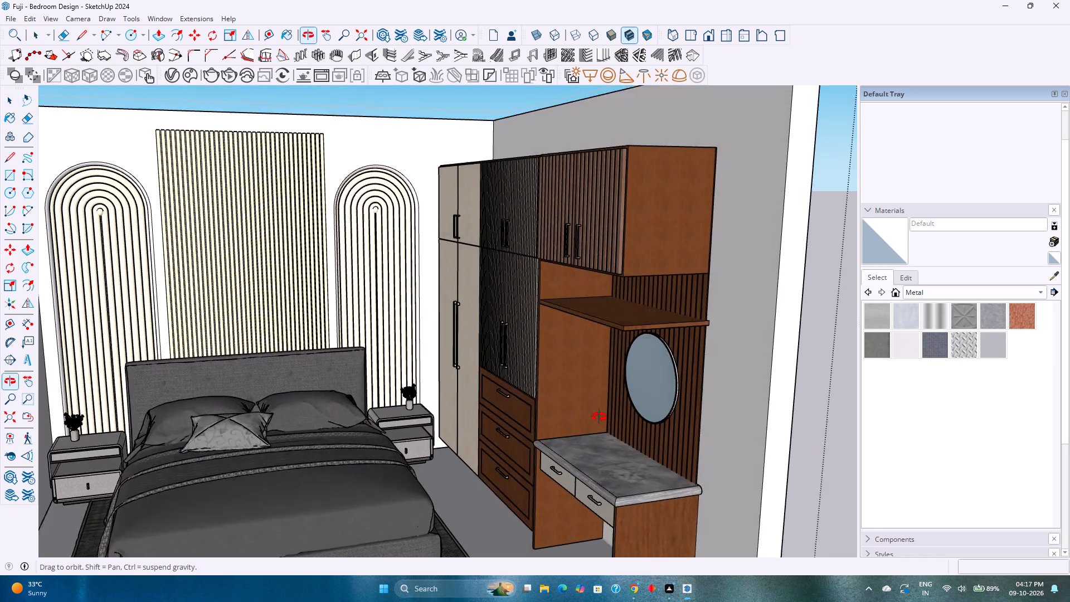
pyautogui.moveTo(599, 417); pyautogui.dragTo(529, 390, button='middle')
# Move the round mirror 0.25" along the red axis, outward from the study unit's slatted back panel.
pyautogui.scroll(8, 581, 376)
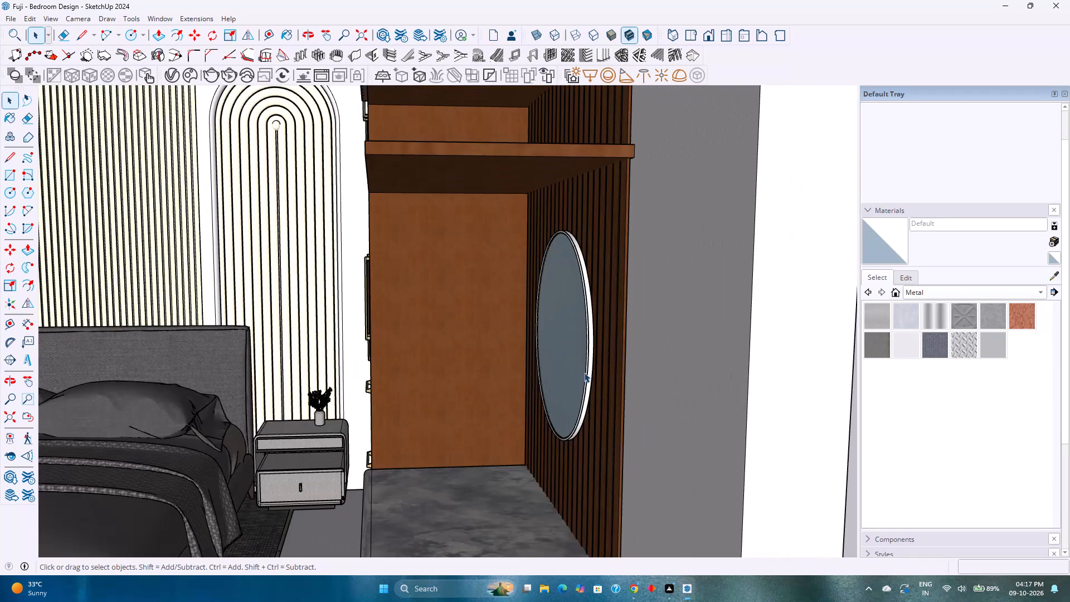
pyautogui.click(584, 372)
pyautogui.press('m')
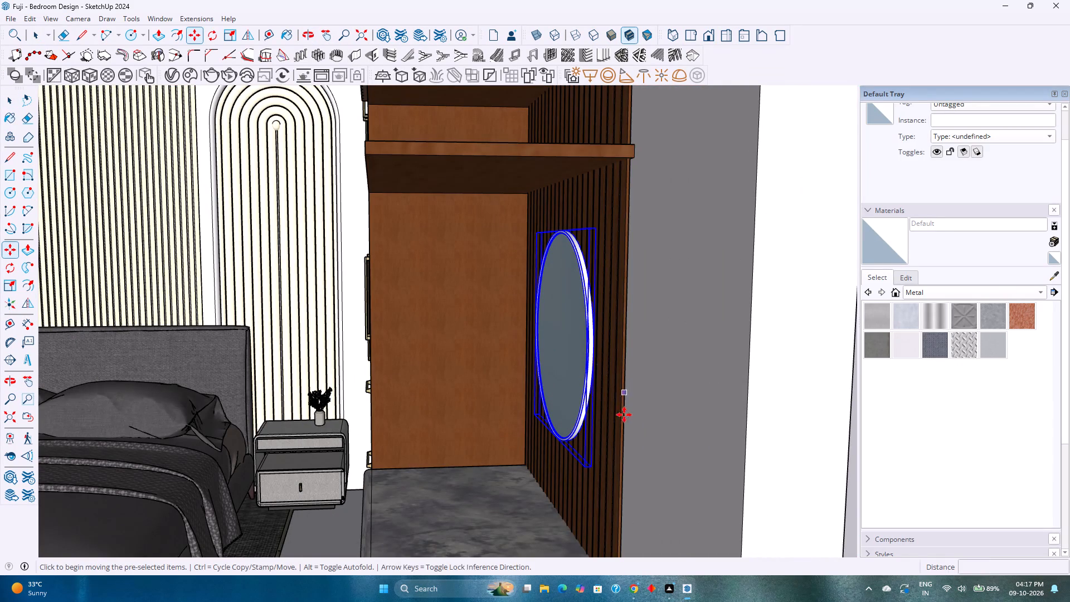
pyautogui.scroll(16, 585, 462)
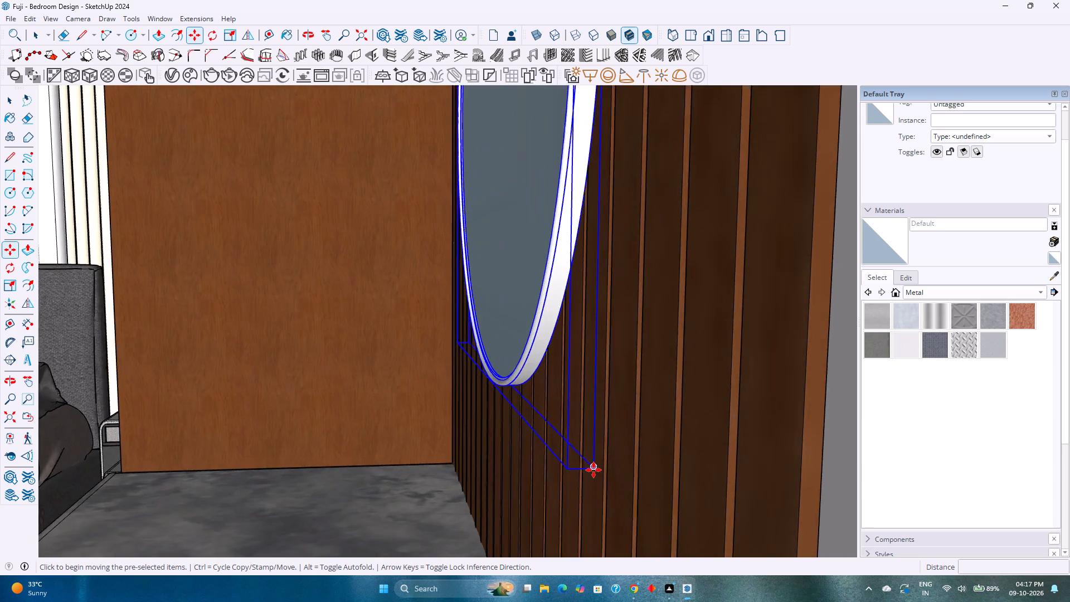
pyautogui.scroll(8, 594, 470)
pyautogui.moveTo(594, 469); pyautogui.dragTo(576, 469, button='middle')
pyautogui.scroll(1, 576, 469)
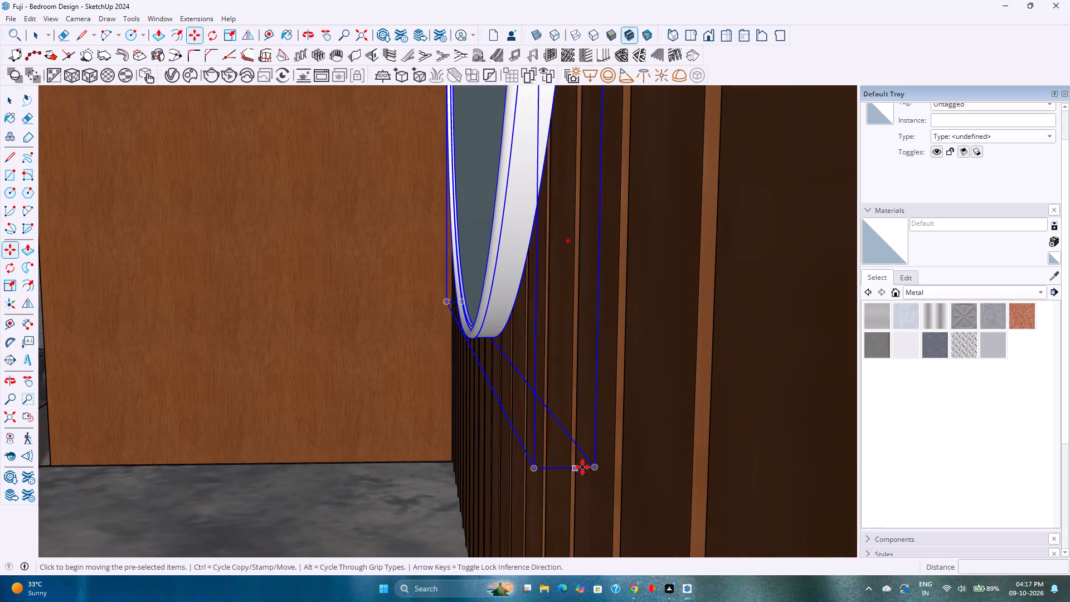
pyautogui.click(594, 467)
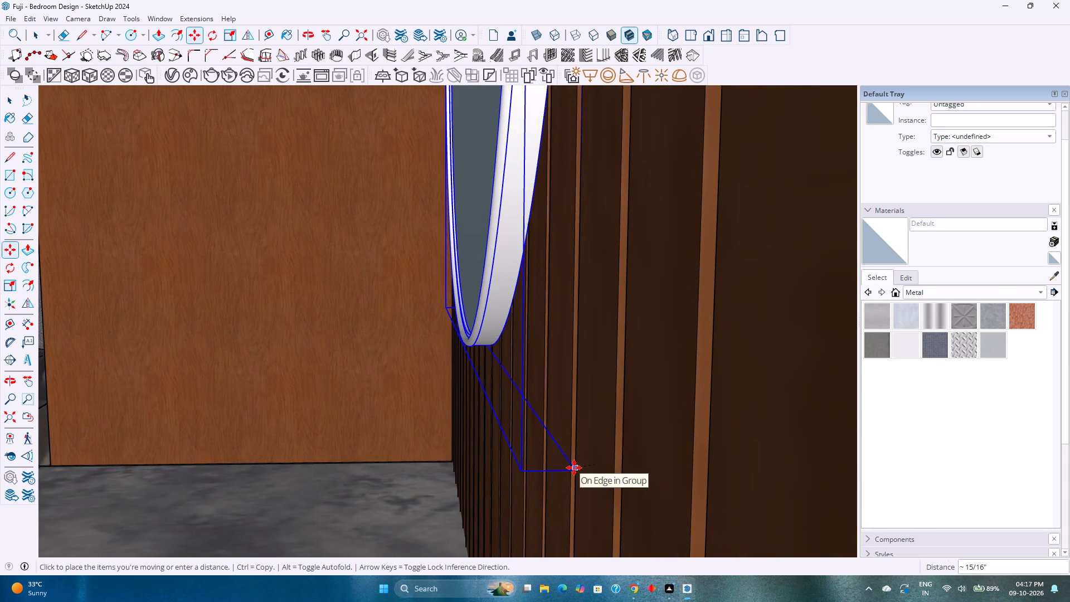
pyautogui.press('Left')
pyautogui.press('Right')
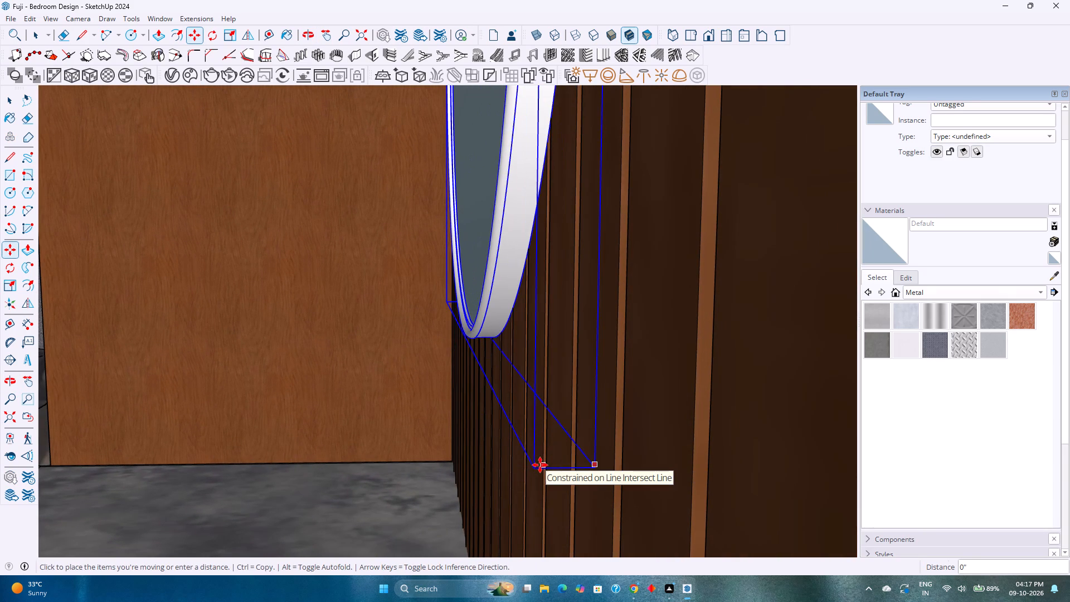
pyautogui.write('0.25')
pyautogui.press('Return')
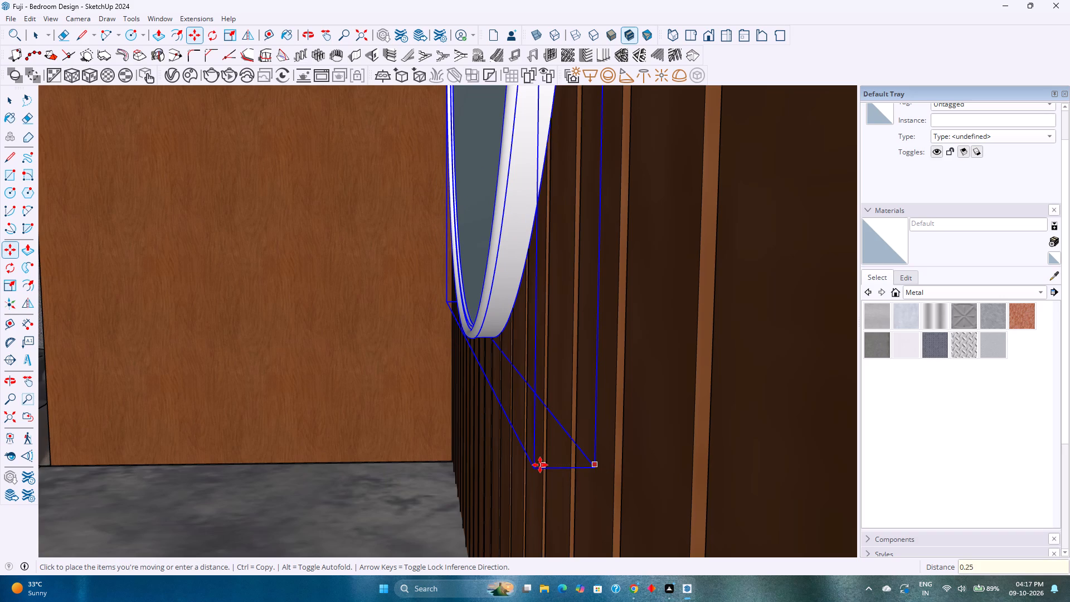
# Move the round mirror another 0.25" along the red axis away from the slatted panel and deselect it.
pyautogui.scroll(-1, 551, 460)
pyautogui.moveTo(551, 460); pyautogui.dragTo(508, 458, button='middle')
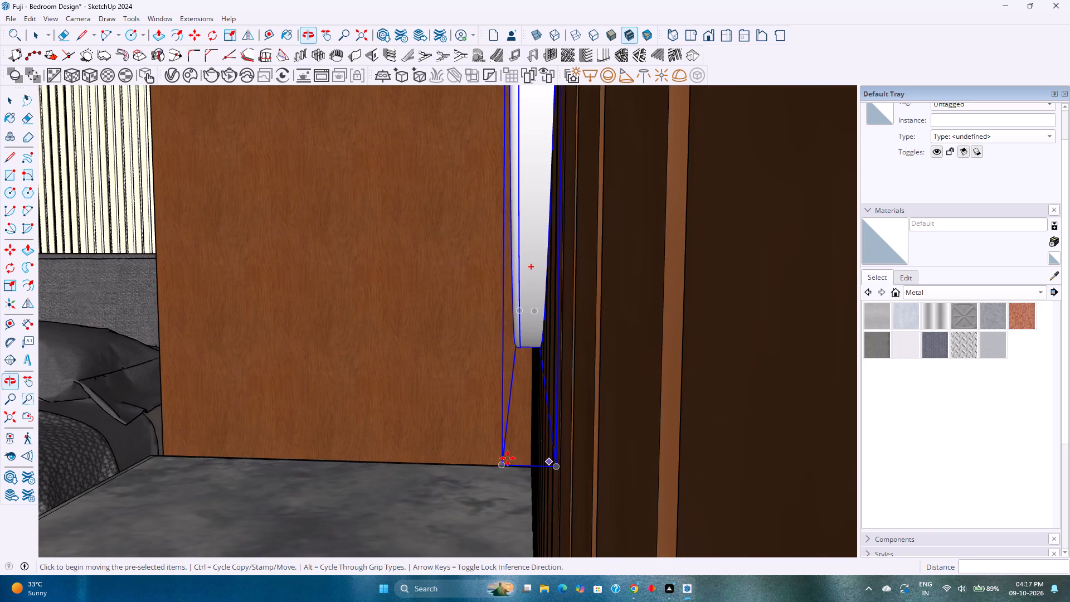
pyautogui.scroll(5, 544, 470)
pyautogui.moveTo(547, 470); pyautogui.dragTo(551, 454, button='middle')
pyautogui.scroll(3, 573, 420)
pyautogui.middleClick(573, 420)
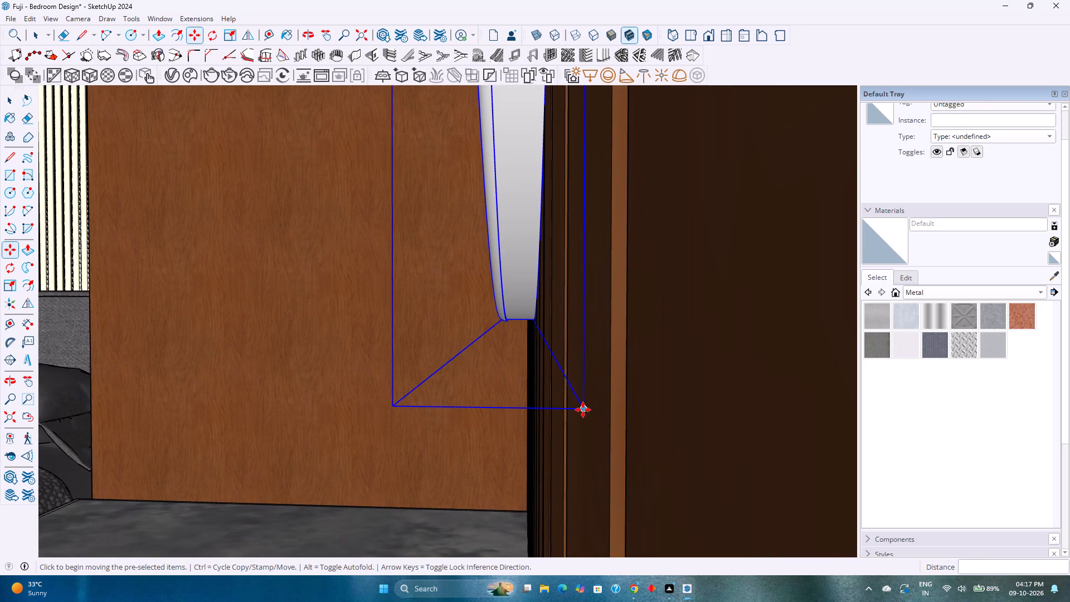
pyautogui.click(583, 410)
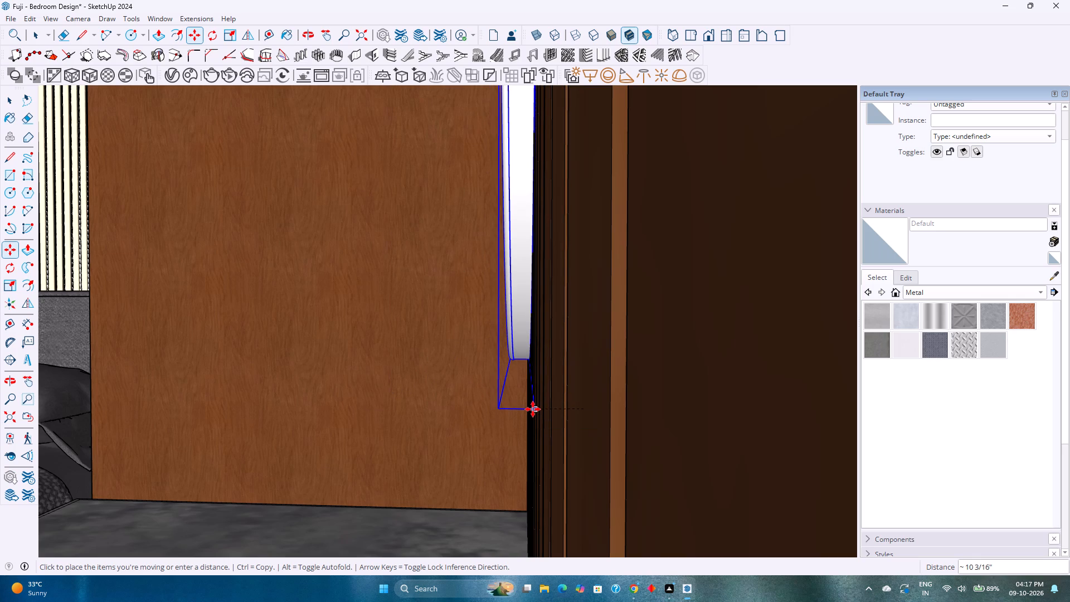
pyautogui.press('Right')
pyautogui.write('0.25')
pyautogui.press('Return')
pyautogui.press('space')
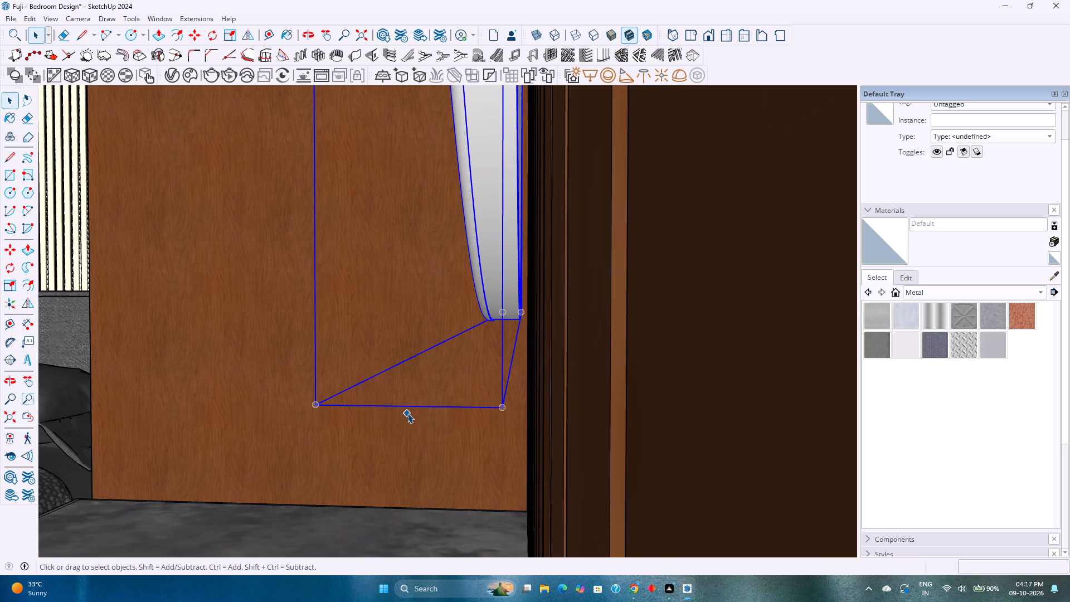
pyautogui.scroll(-3, 407, 413)
pyautogui.moveTo(407, 413); pyautogui.dragTo(541, 429, button='middle')
pyautogui.scroll(-7, 542, 425)
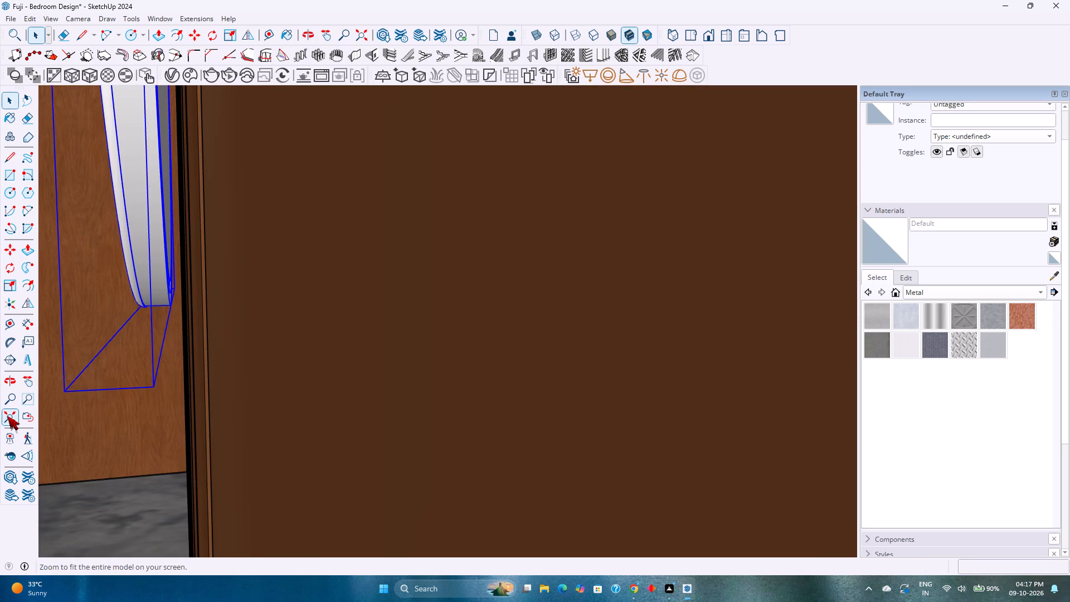
pyautogui.click(7, 416)
pyautogui.press('Escape')
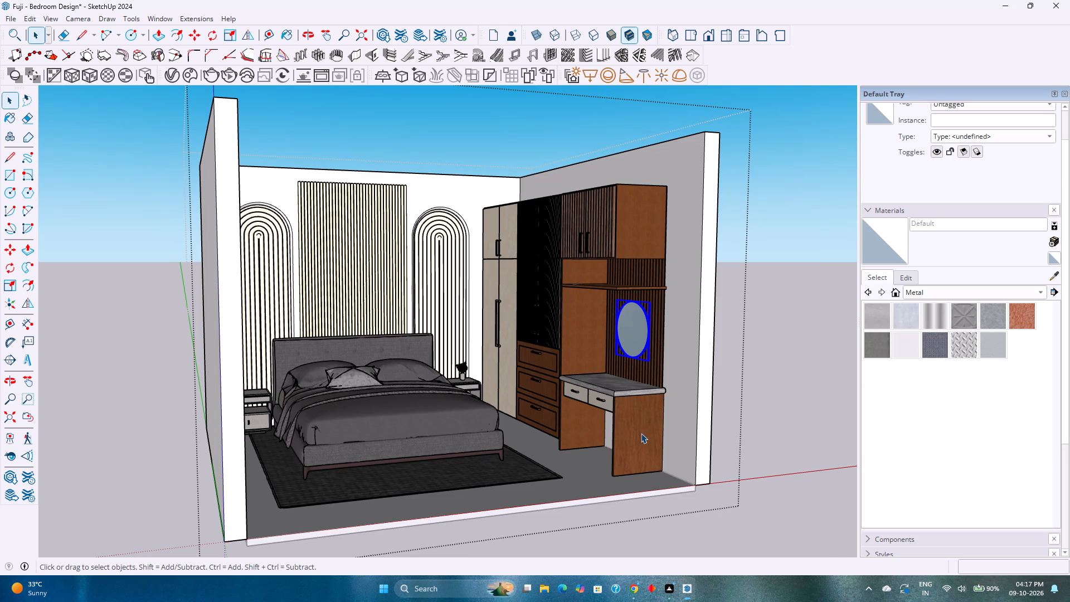
# Place a horizontal guide 1'6" above the floor on the blank side wall opposite the wardrobe.
pyautogui.scroll(-1, 648, 430)
pyautogui.moveTo(648, 430); pyautogui.dragTo(684, 463, button='middle')
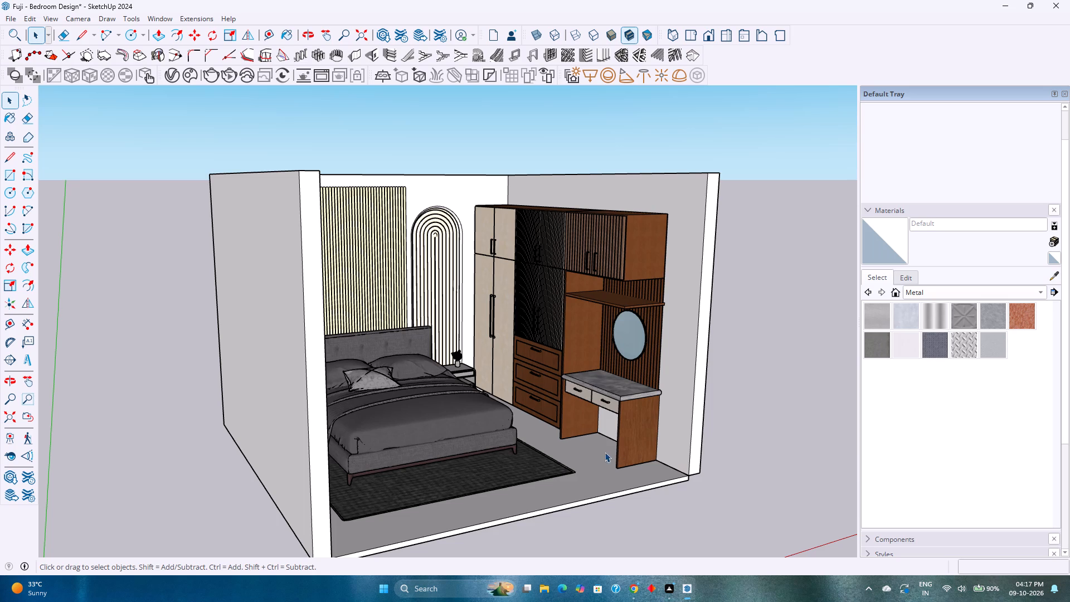
pyautogui.scroll(-1, 639, 457)
pyautogui.moveTo(639, 457); pyautogui.dragTo(328, 464, button='middle')
pyautogui.scroll(2, 314, 410)
pyautogui.keyDown('shift'); pyautogui.moveTo(322, 407); pyautogui.dragTo(322, 407, button='middle'); pyautogui.keyUp('shift')
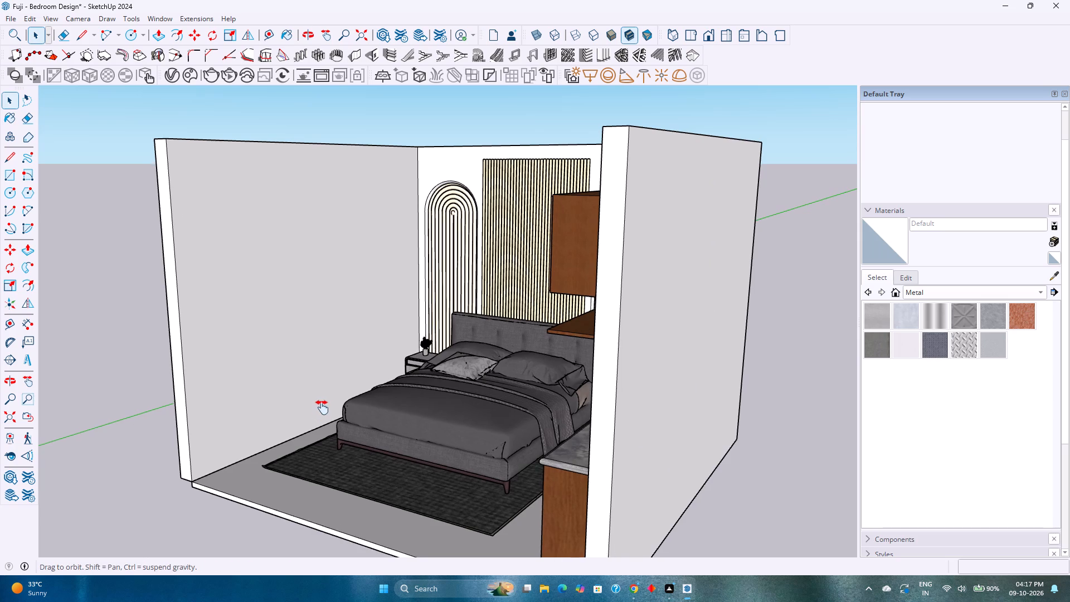
pyautogui.keyDown('shift'); pyautogui.moveTo(322, 407); pyautogui.dragTo(356, 458, button='middle'); pyautogui.keyUp('shift')
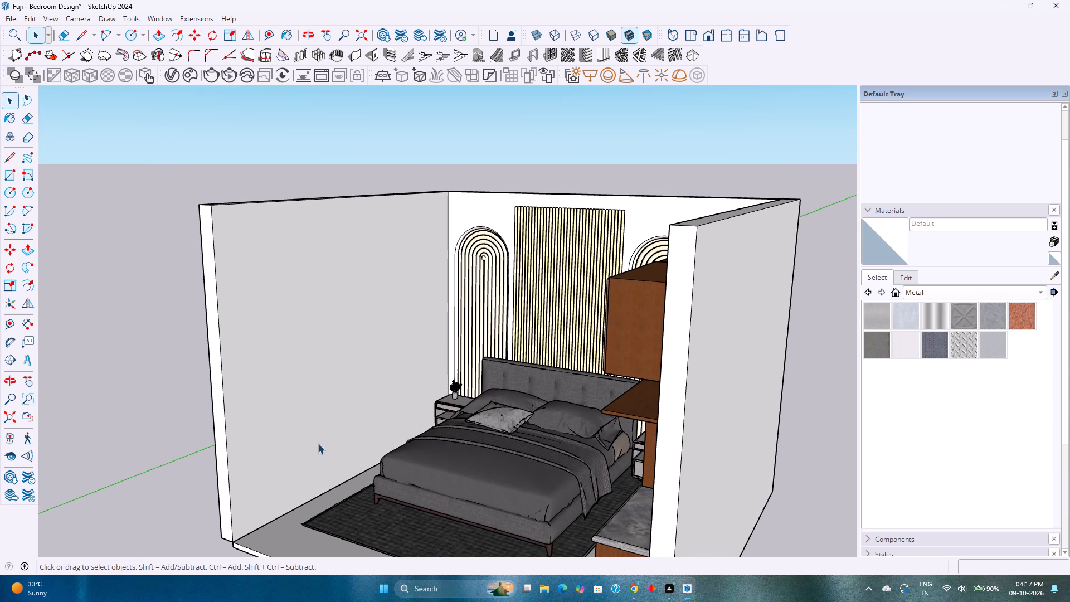
pyautogui.click(270, 32)
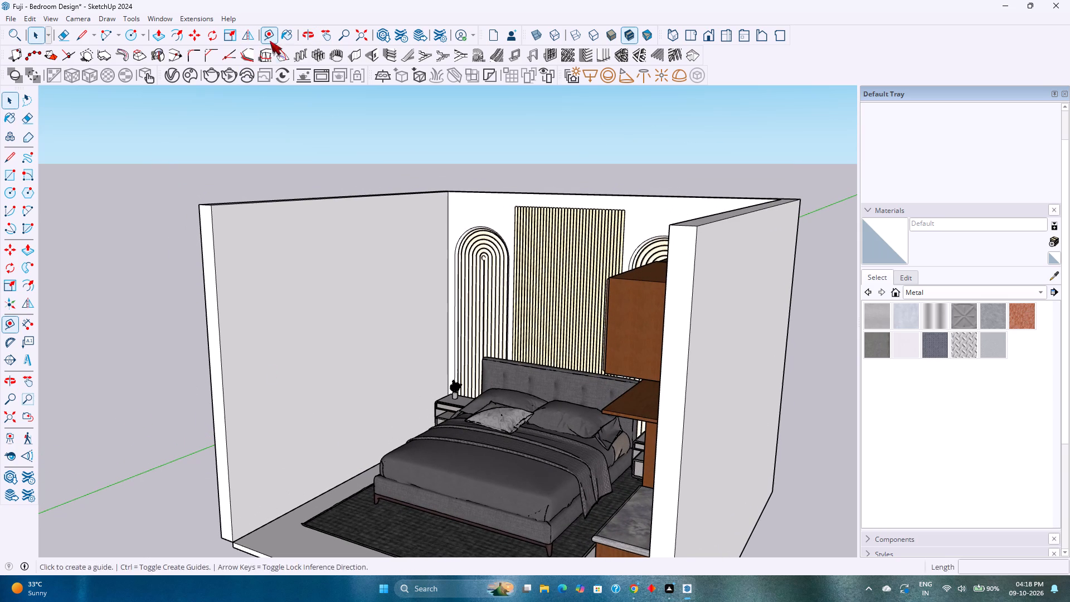
pyautogui.click(339, 486)
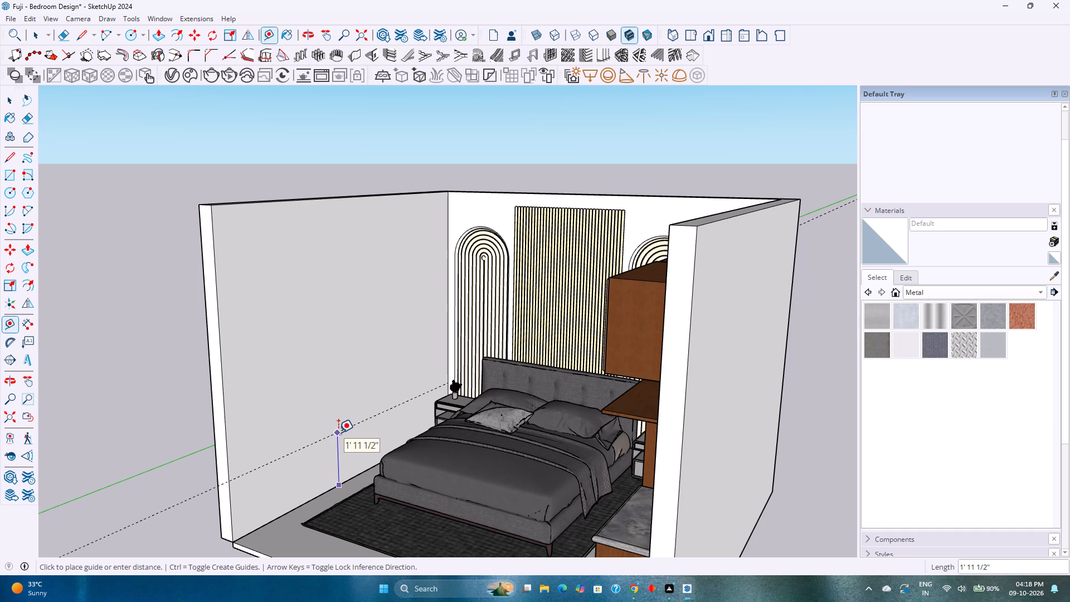
pyautogui.write("1'6")
pyautogui.press('Return')
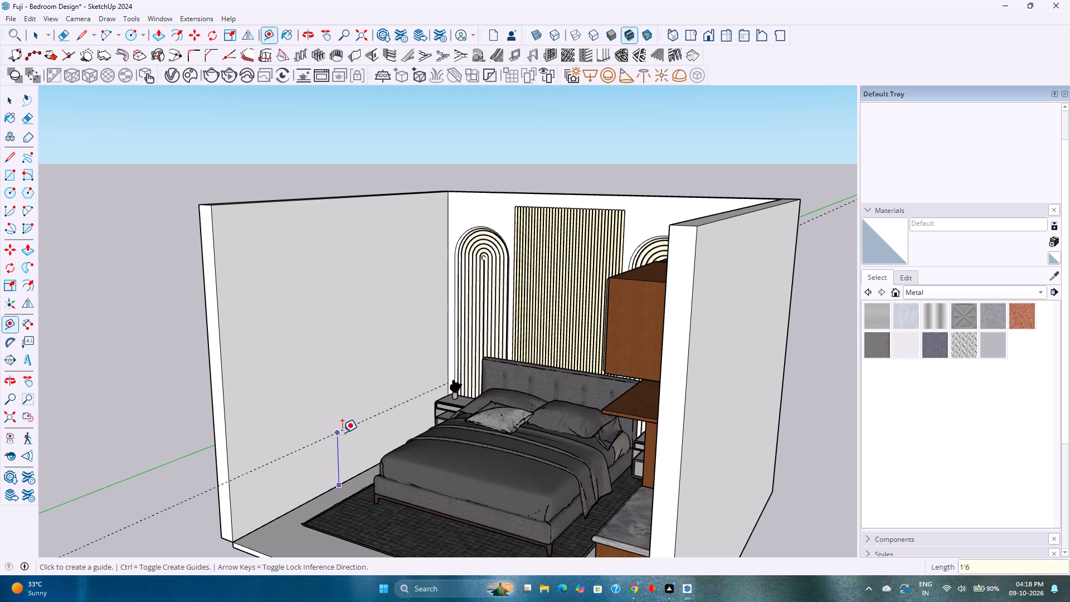
# Place vertical guides on the blank side wall, about 2'4" from its open front edge and 1'6" from the bed-wall corner.
pyautogui.click(227, 421)
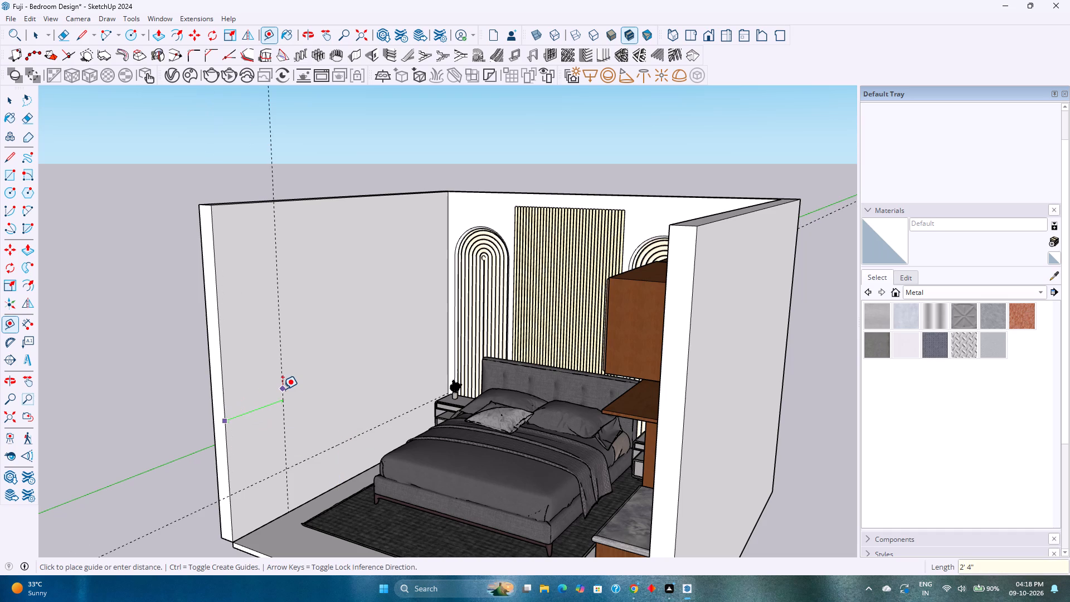
pyautogui.click(283, 389)
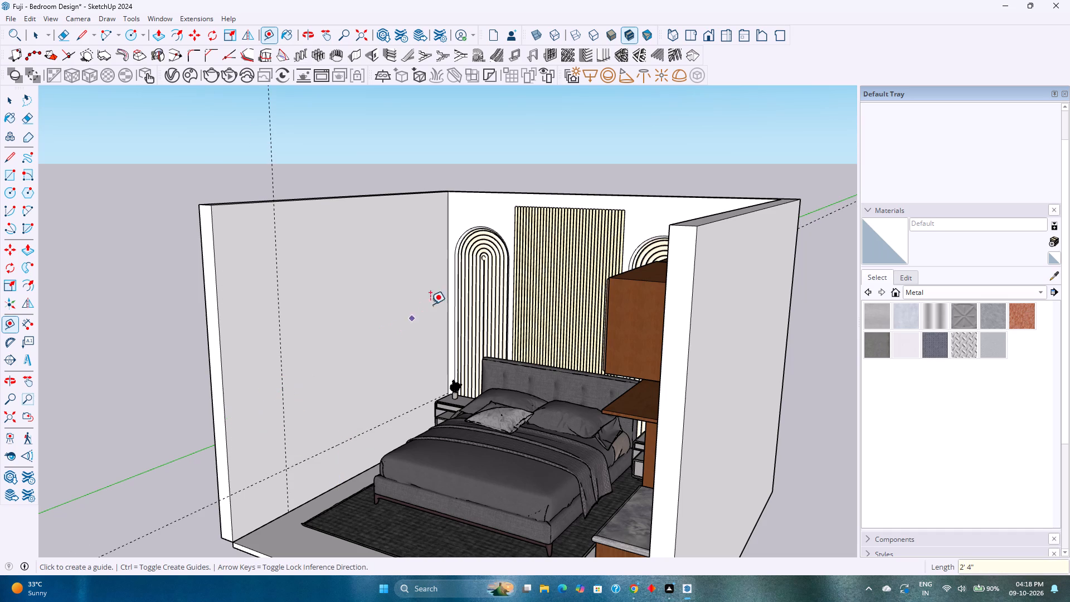
pyautogui.click(449, 290)
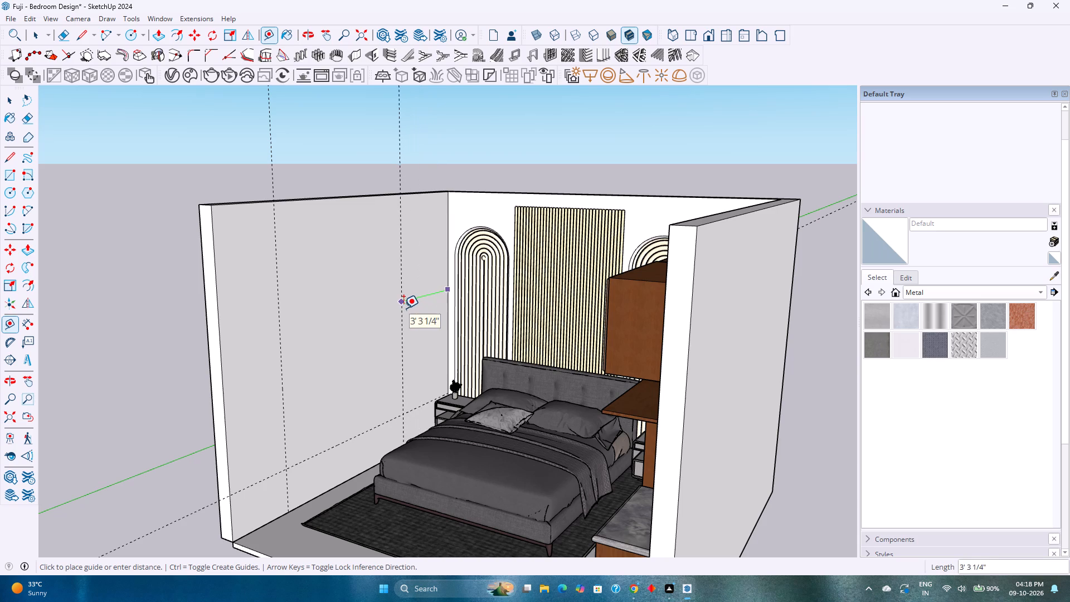
pyautogui.write("1'")
pyautogui.press('6')
pyautogui.press('Return')
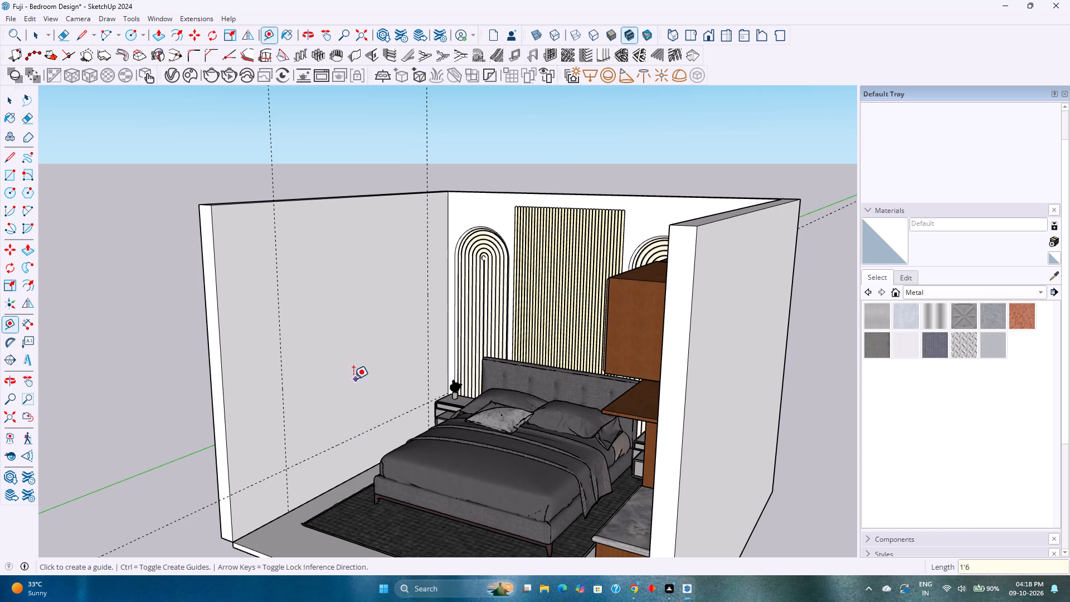
# Place a second horizontal guide 5'6" above the lower horizontal guide on the blank side wall.
pyautogui.click(359, 432)
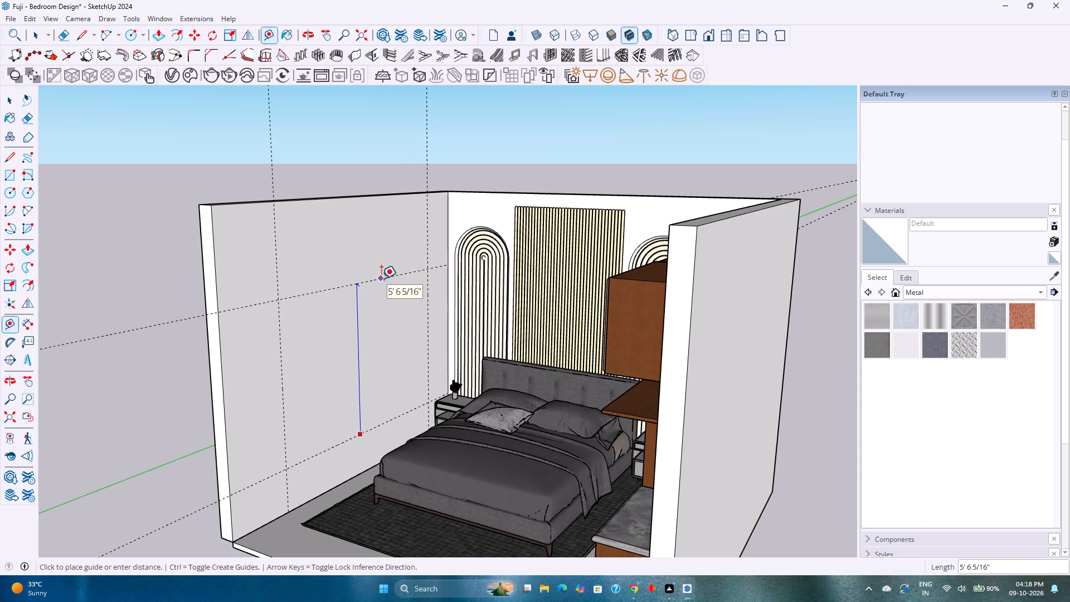
pyautogui.write("5'")
pyautogui.press('6')
pyautogui.press('Return')
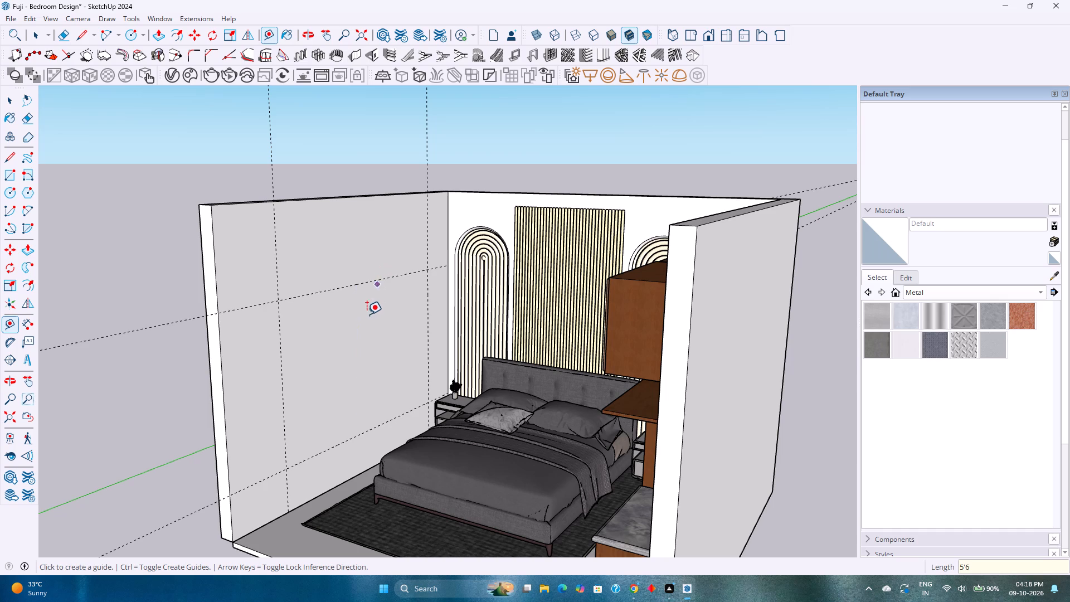
# Open the room's wall group and draw an 8'2" by 5'6" rectangle between the guide intersections on the blank side wall.
pyautogui.moveTo(365, 317); pyautogui.dragTo(389, 333, button='middle')
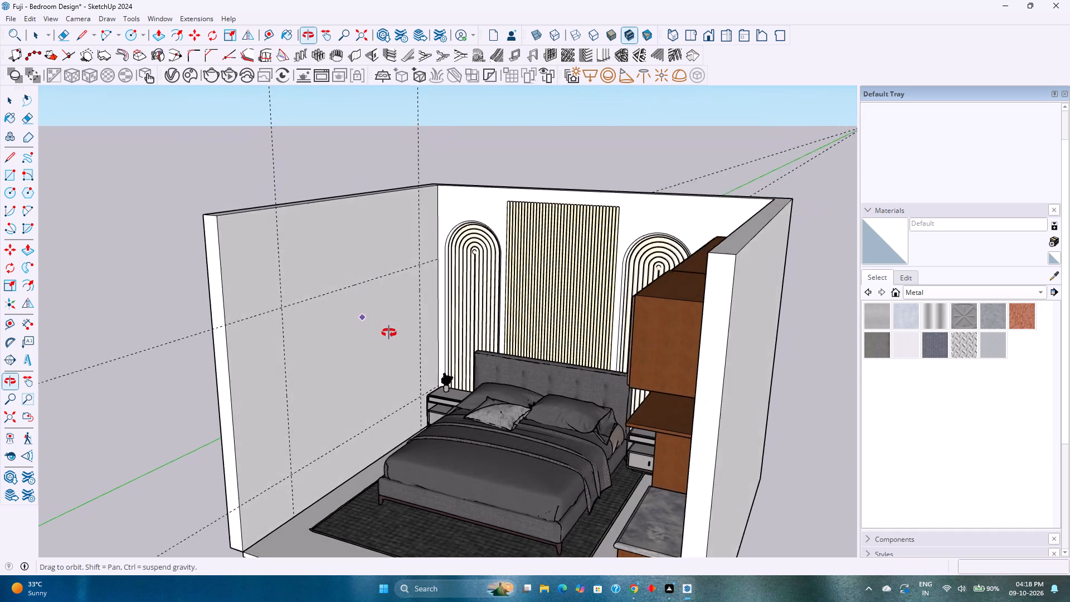
pyautogui.moveTo(389, 333); pyautogui.dragTo(353, 307, button='middle')
pyautogui.scroll(6, 334, 330)
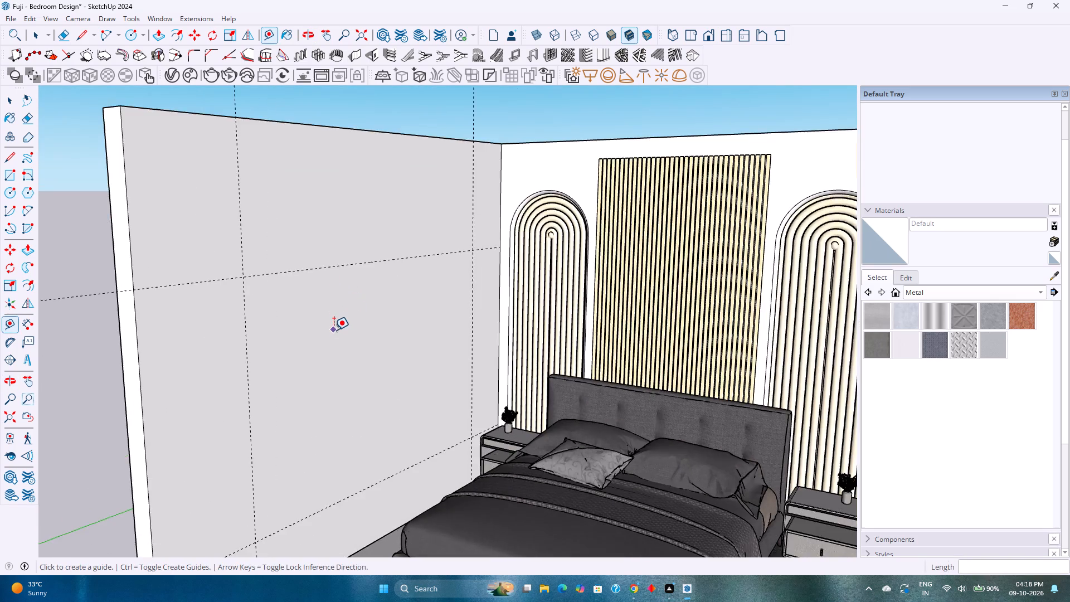
pyautogui.scroll(3, 334, 330)
pyautogui.press('space')
pyautogui.doubleClick(334, 330)
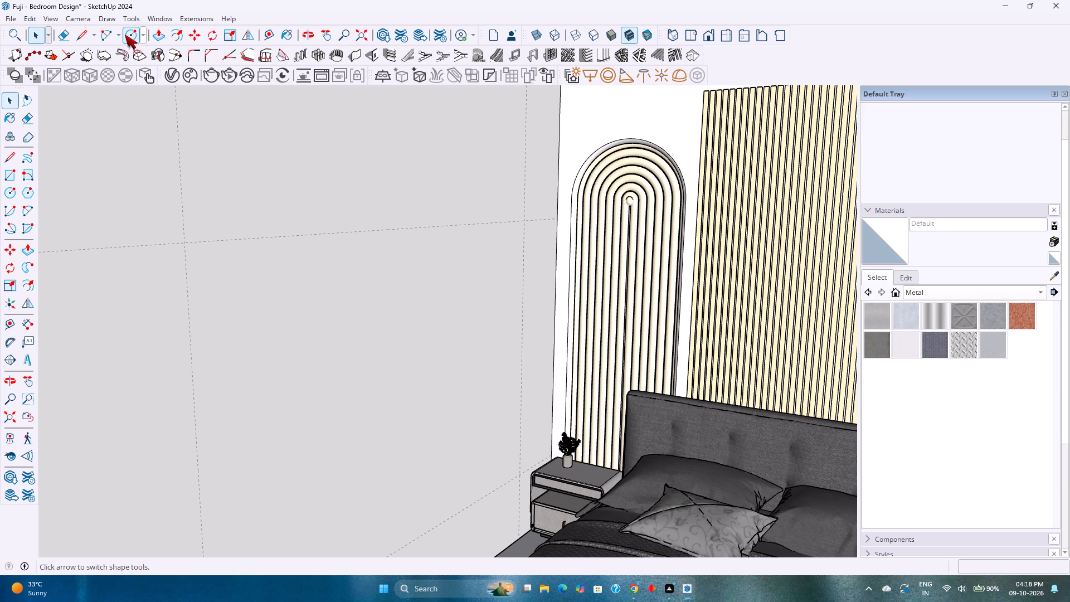
pyautogui.press('r')
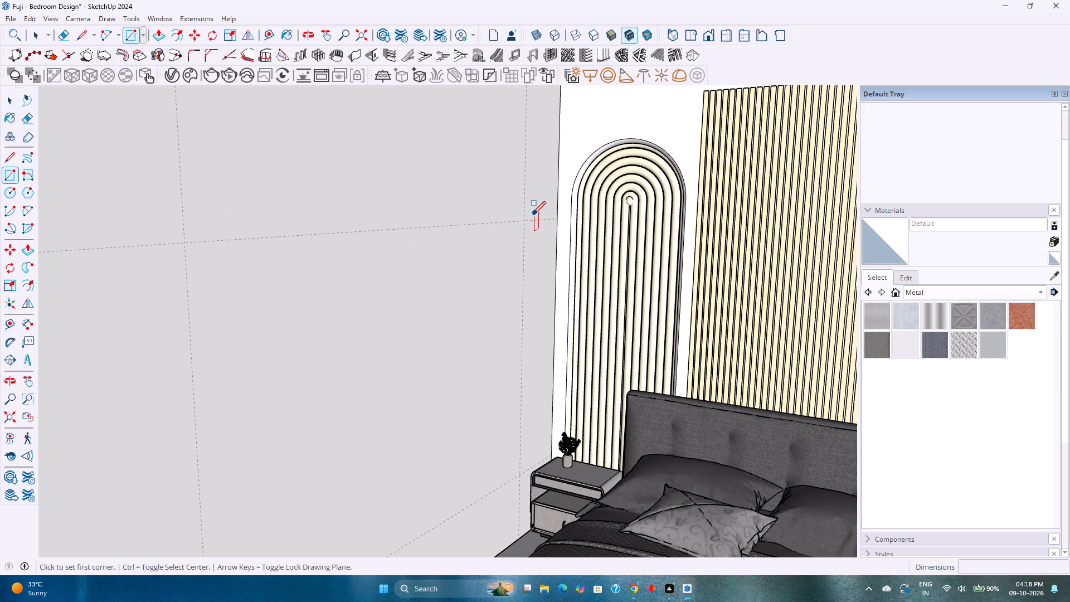
pyautogui.click(523, 220)
pyautogui.scroll(-8, 472, 305)
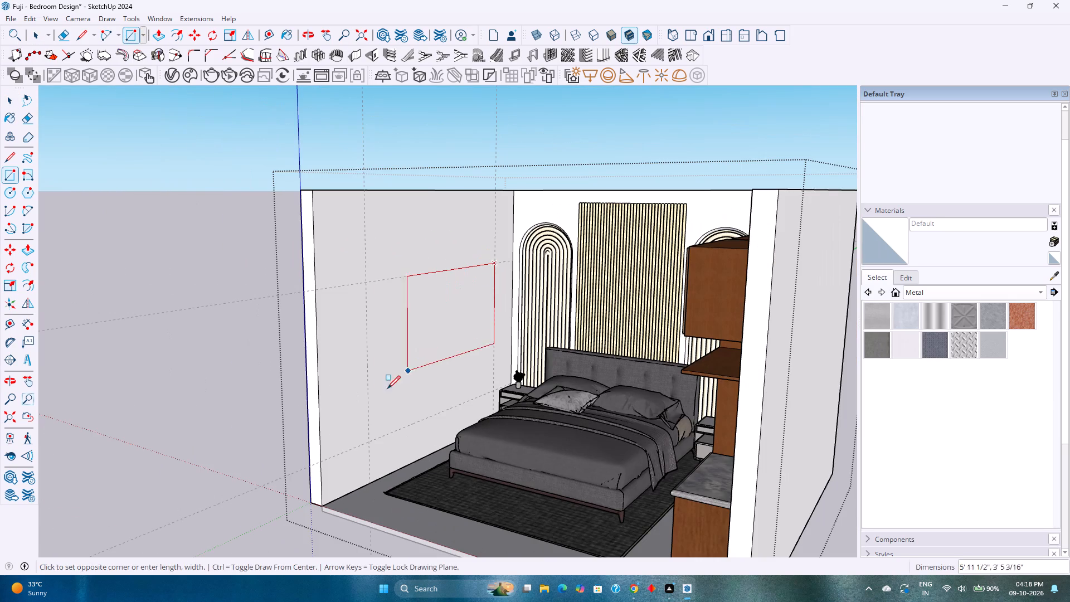
pyautogui.click(371, 444)
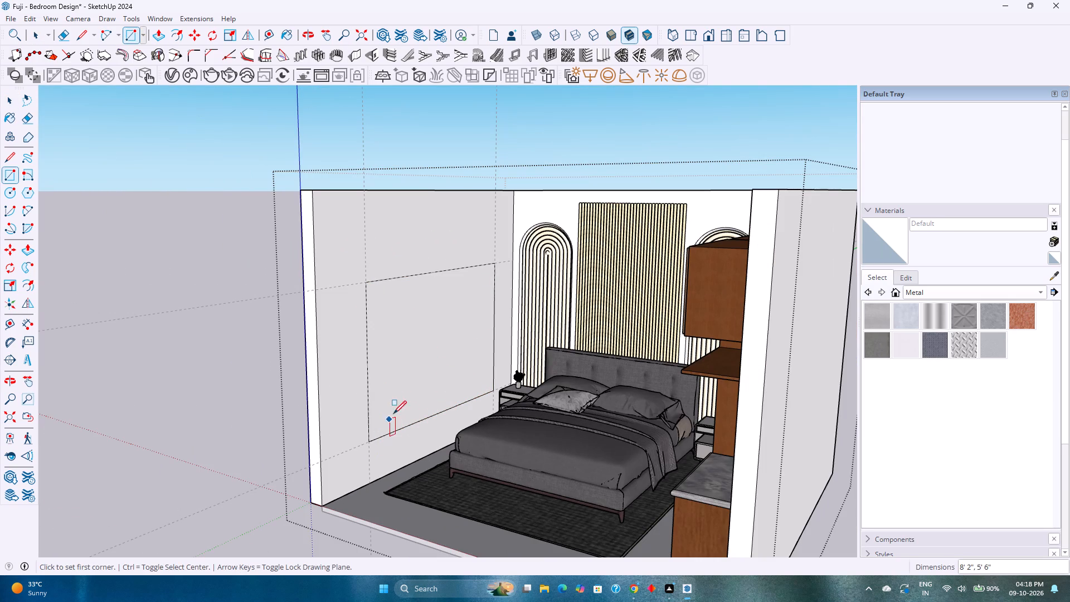
# Push the rectangle 6" through the wall thickness to cut a window opening.
pyautogui.press('p')
pyautogui.click(411, 378)
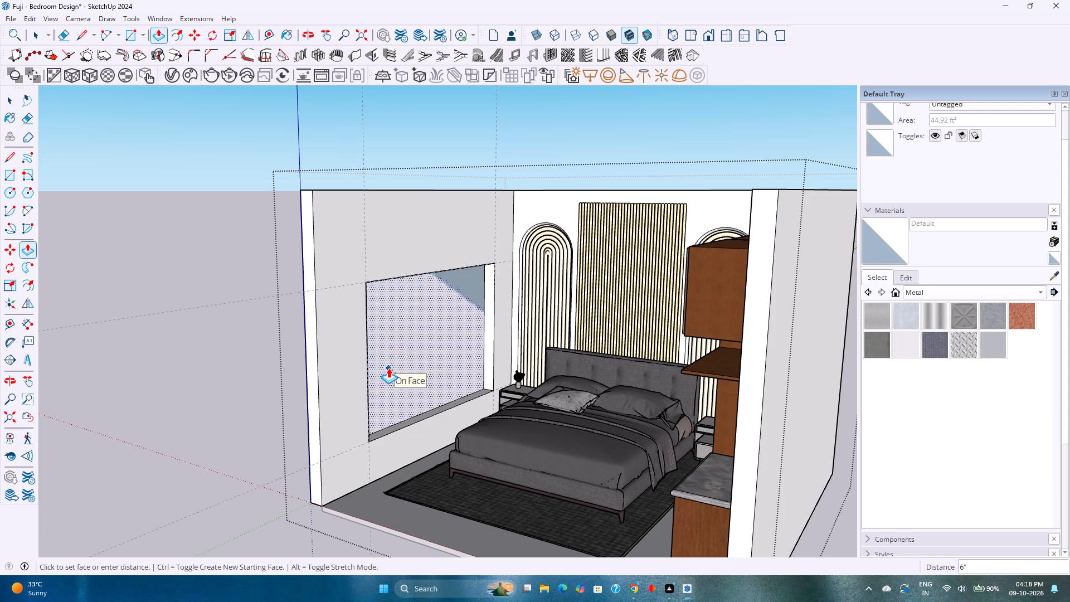
pyautogui.click(388, 368)
pyautogui.press('space')
# Close the room's wall group and delete all guides from the model.
pyautogui.scroll(-1, 386, 368)
pyautogui.moveTo(386, 370); pyautogui.dragTo(704, 383, button='middle')
pyautogui.click(32, 14)
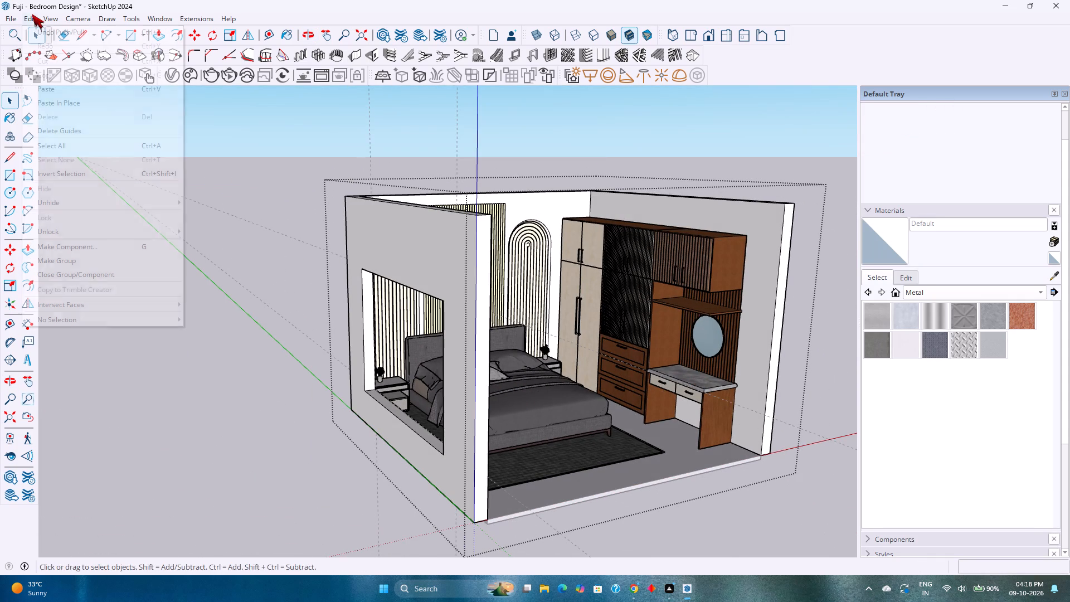
pyautogui.click(64, 123)
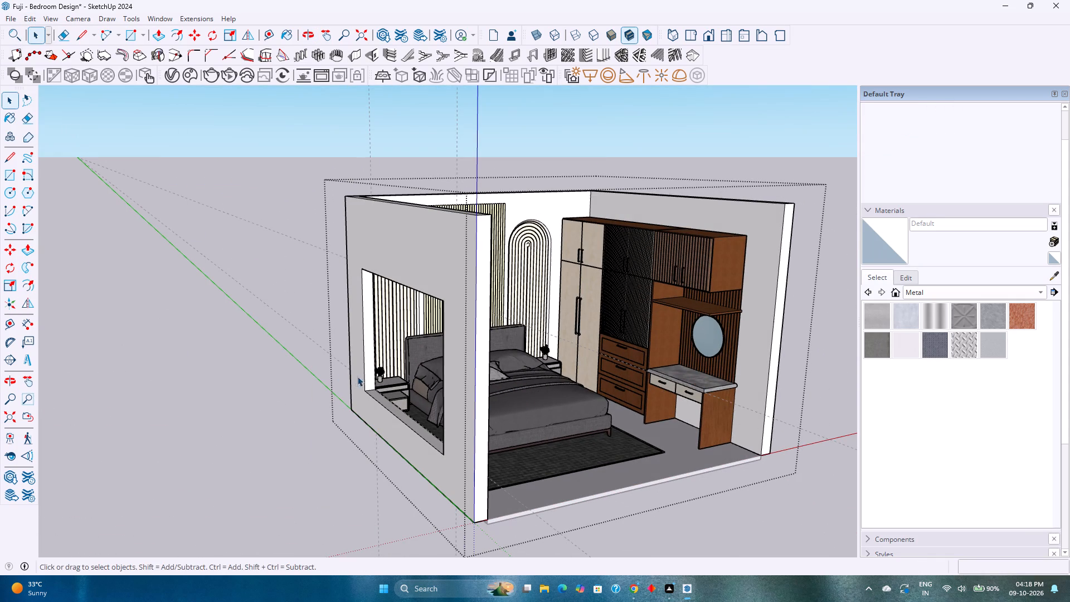
pyautogui.moveTo(361, 376); pyautogui.dragTo(18, 344, button='middle')
pyautogui.press('Escape')
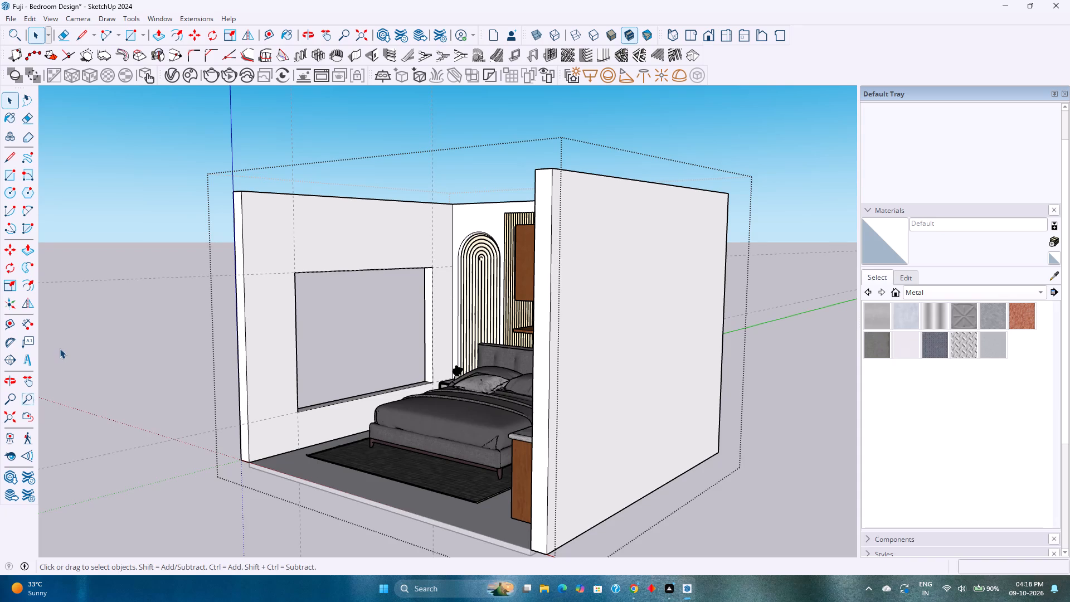
pyautogui.click(32, 13)
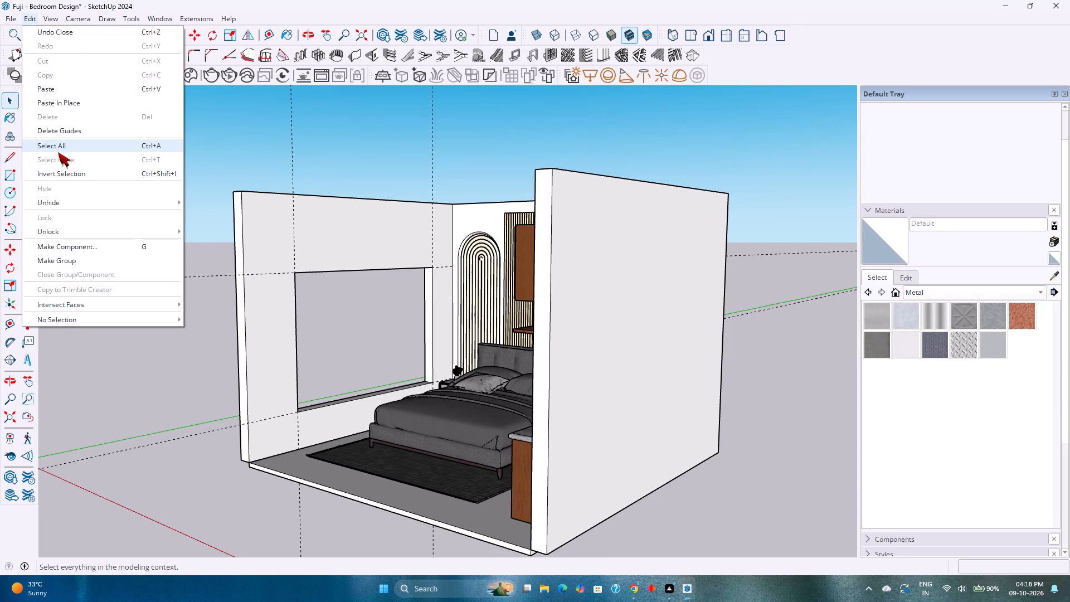
pyautogui.click(71, 126)
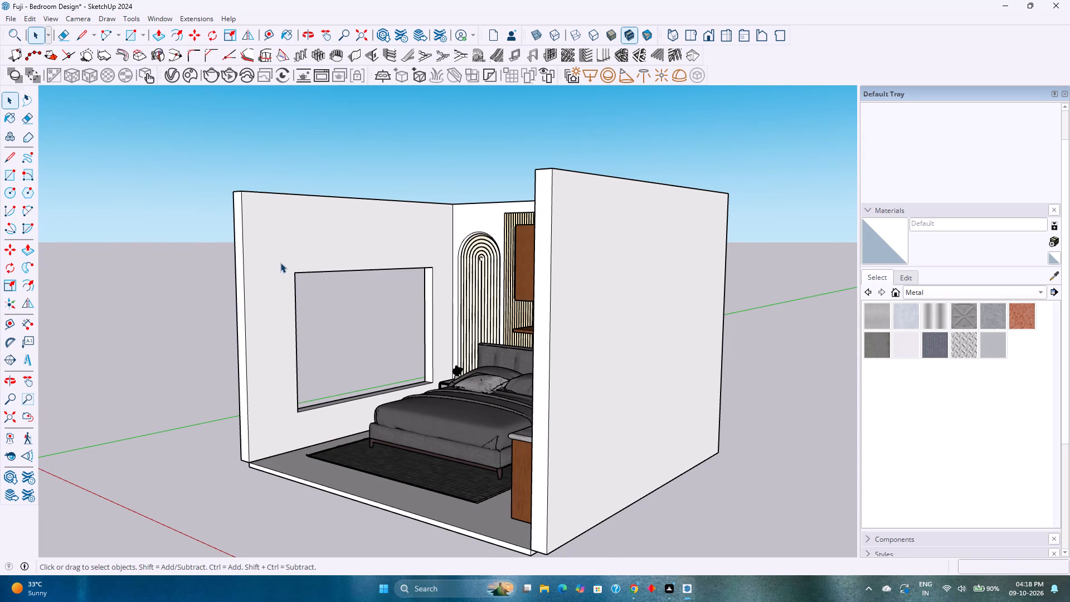
# Open the room's wall group and search 3D Warehouse for "window" models.
pyautogui.doubleClick(280, 261)
pyautogui.scroll(2, 273, 318)
pyautogui.moveTo(278, 323); pyautogui.dragTo(791, 353, button='middle')
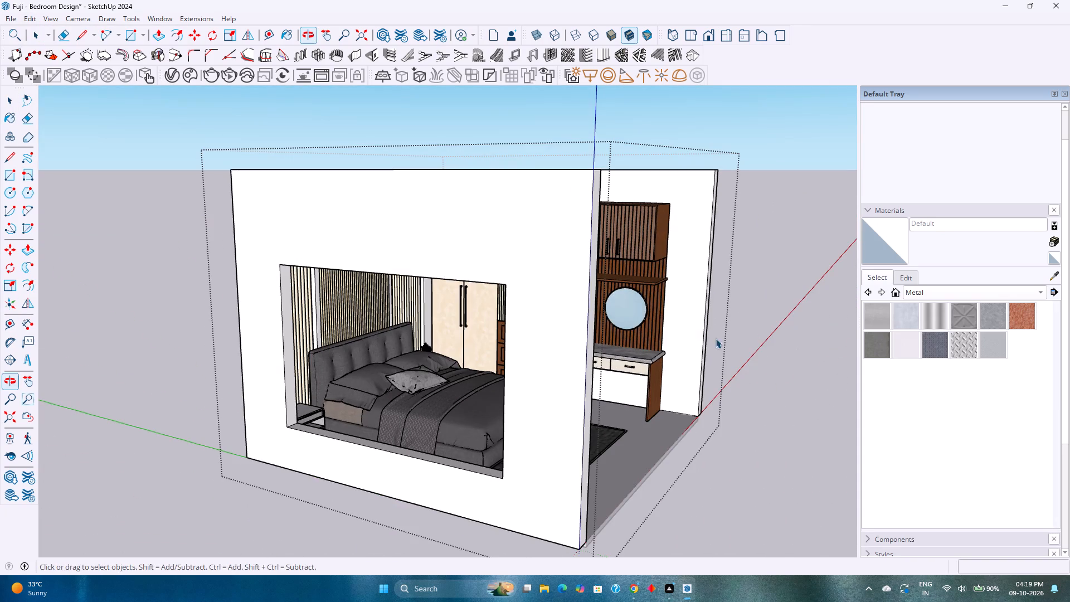
pyautogui.moveTo(509, 363); pyautogui.dragTo(581, 321, button='middle')
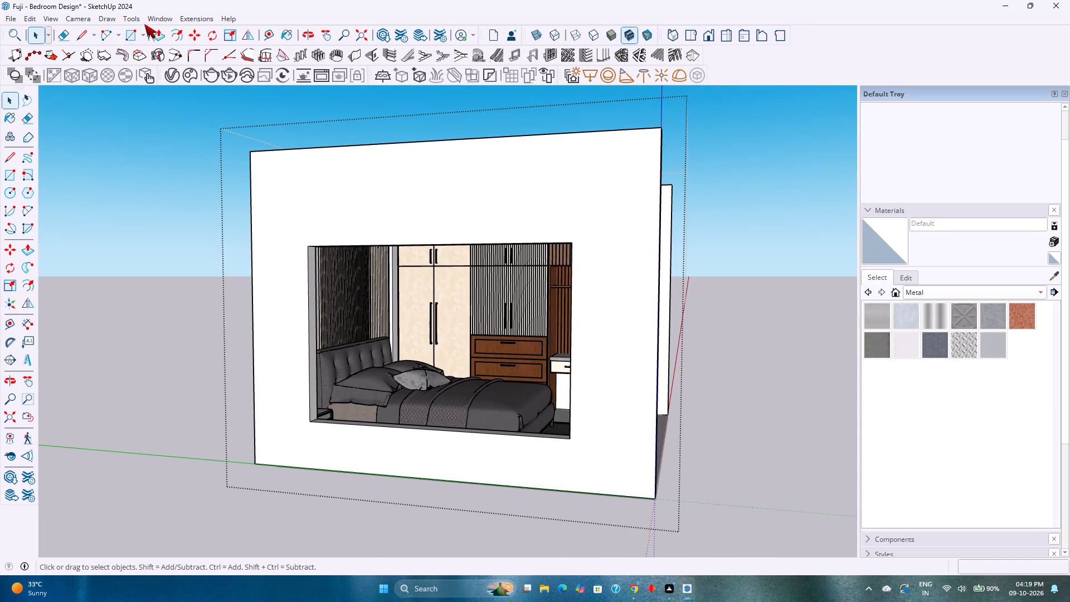
pyautogui.click(158, 16)
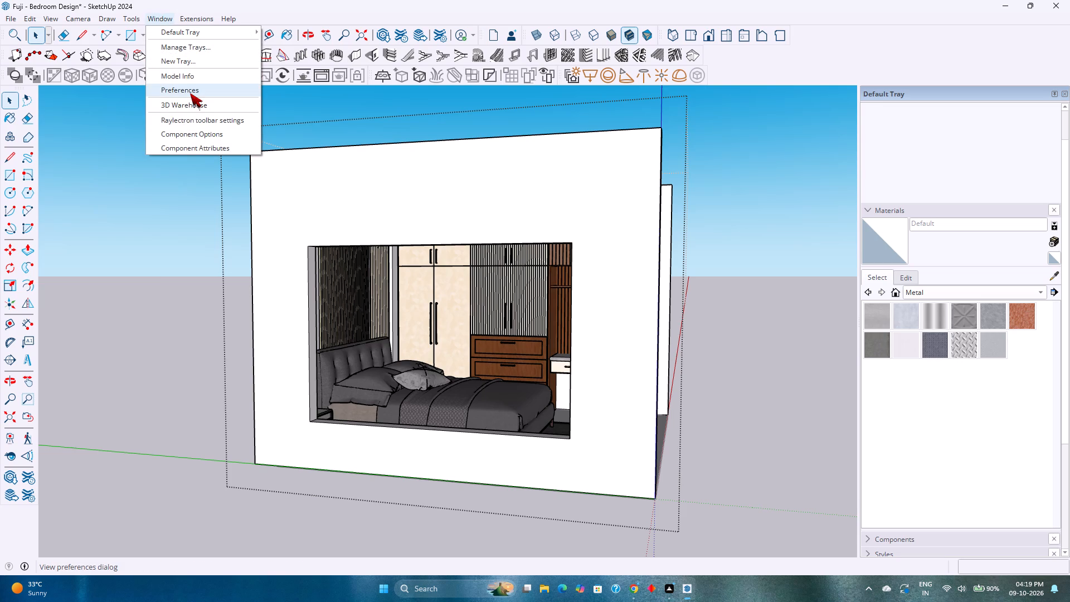
pyautogui.click(195, 104)
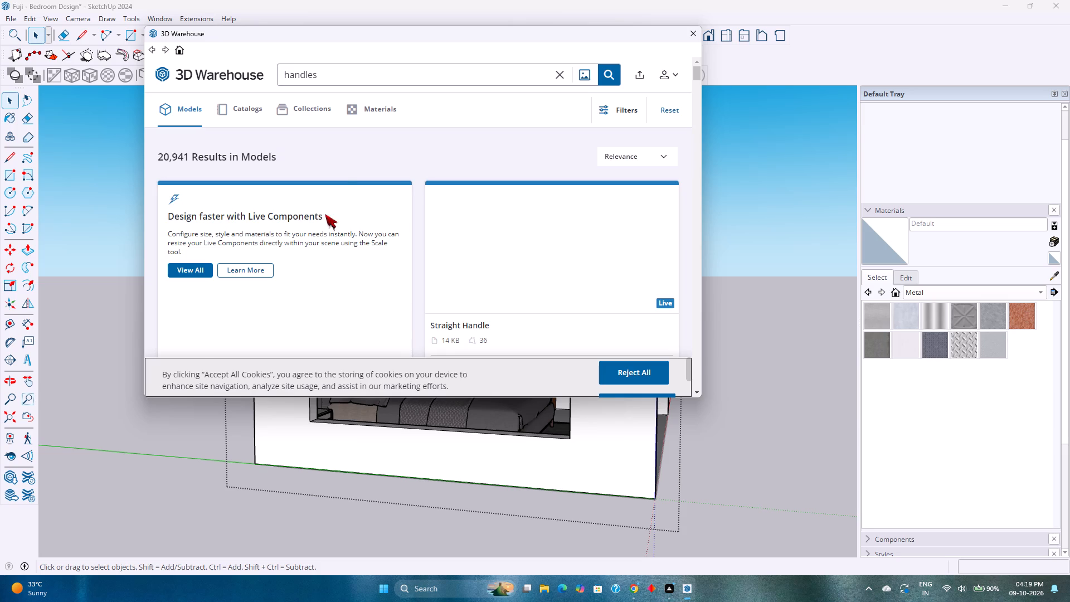
pyautogui.click(560, 74)
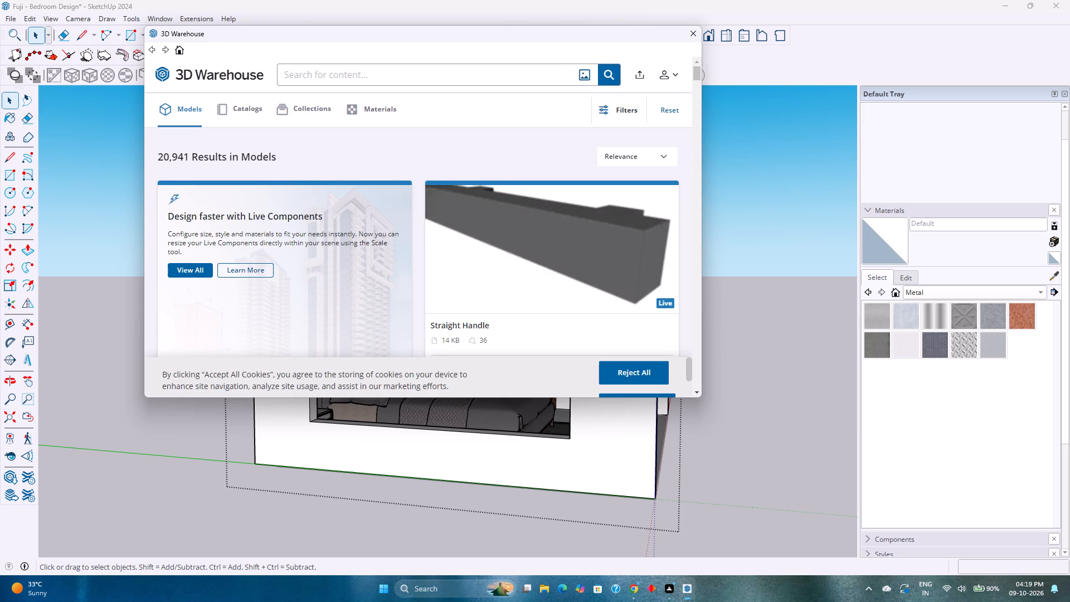
pyautogui.write('windowa')
pyautogui.press('Return')
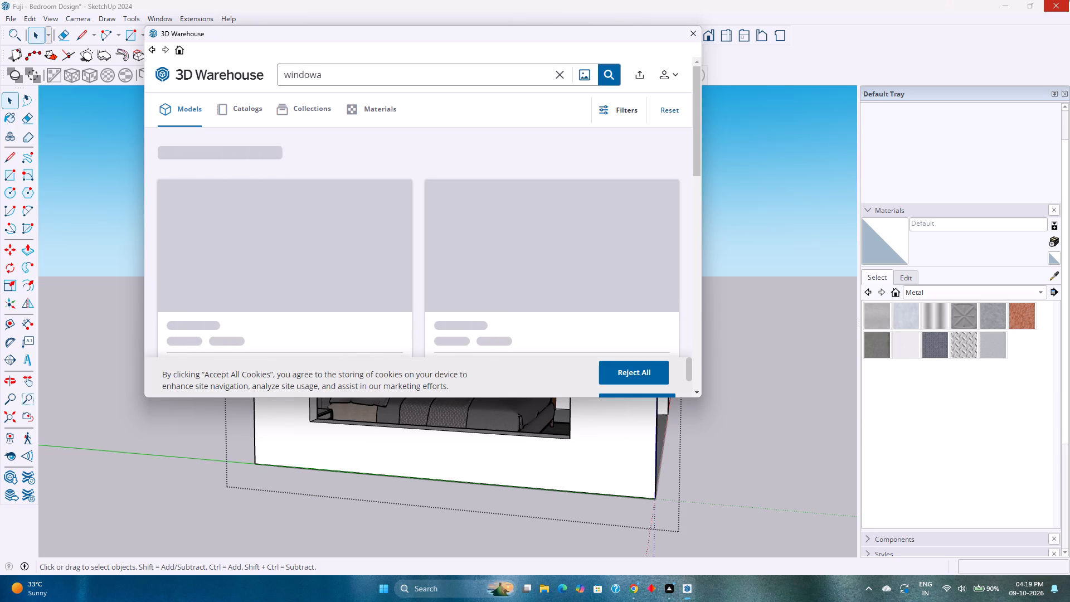
pyautogui.click(356, 71)
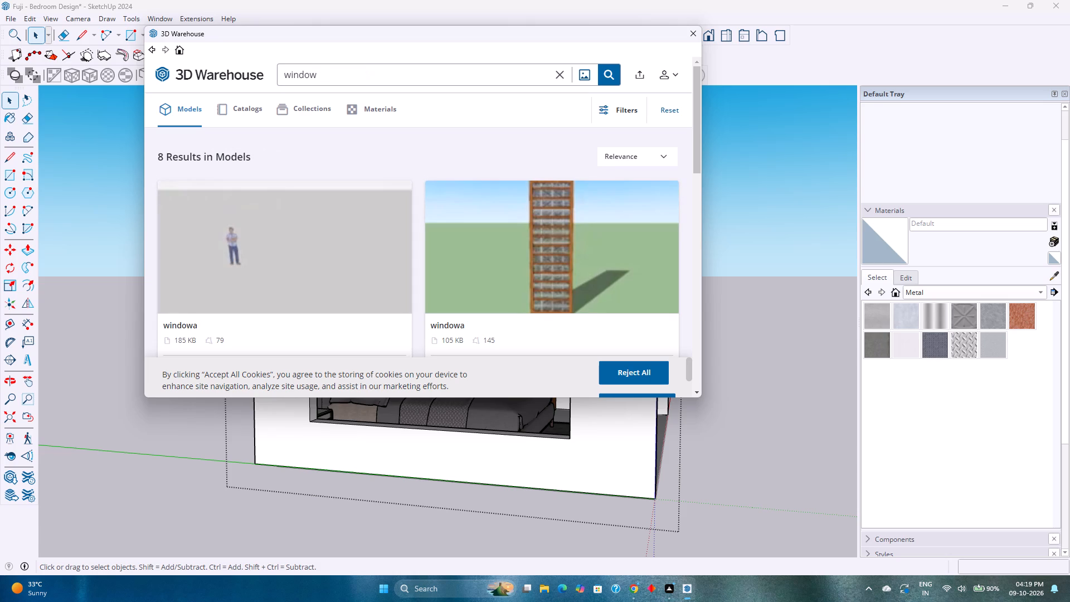
pyautogui.press('BackSpace')
pyautogui.press('Return')
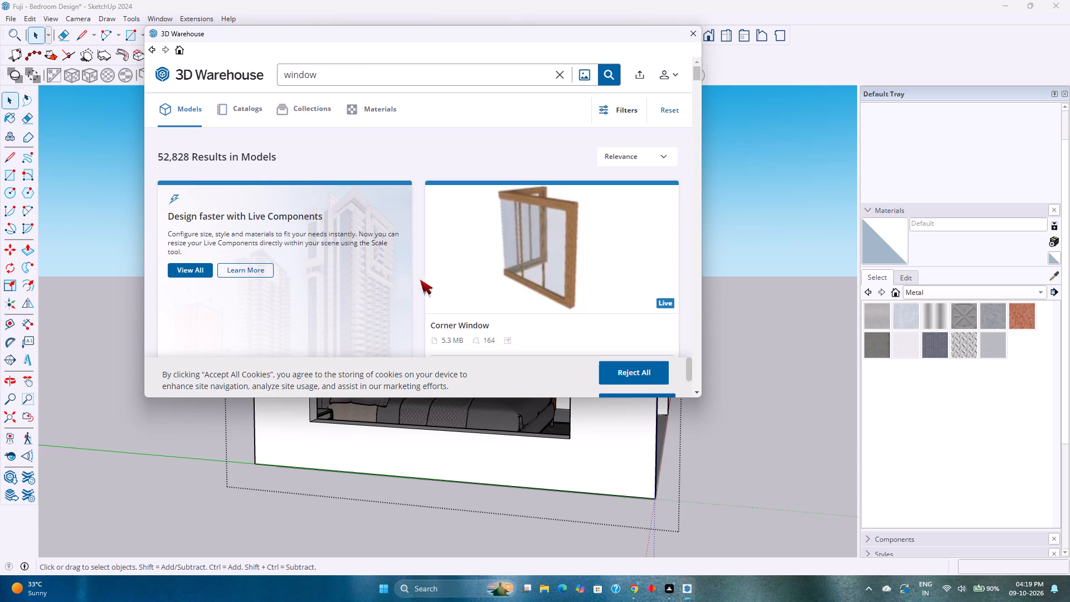
# Browse the window search results for a model that suits the bedroom's side-wall opening.
pyautogui.scroll(-4, 466, 279)
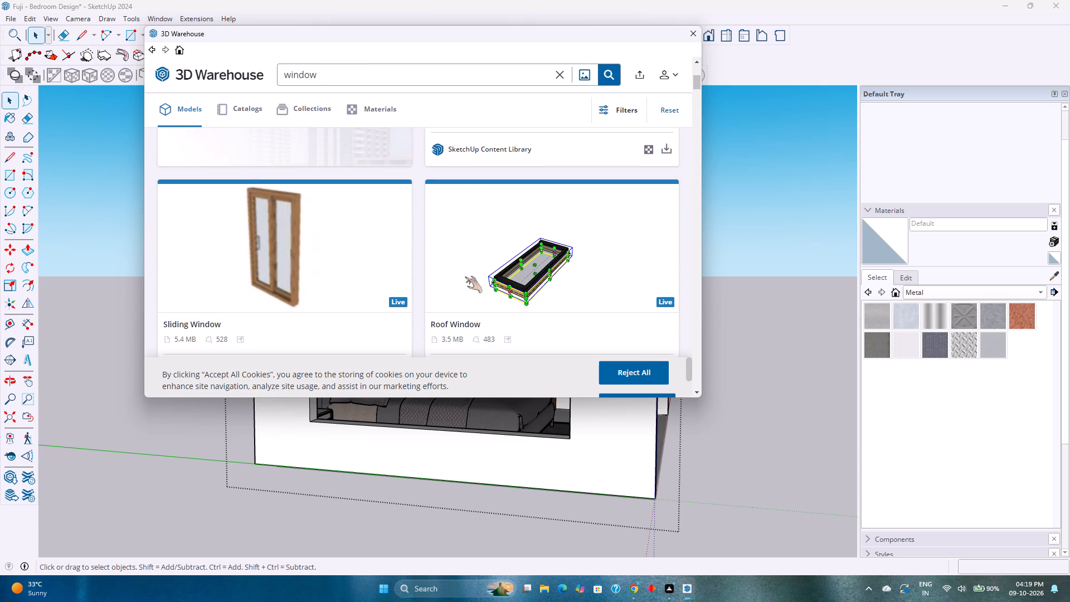
pyautogui.scroll(-5, 463, 277)
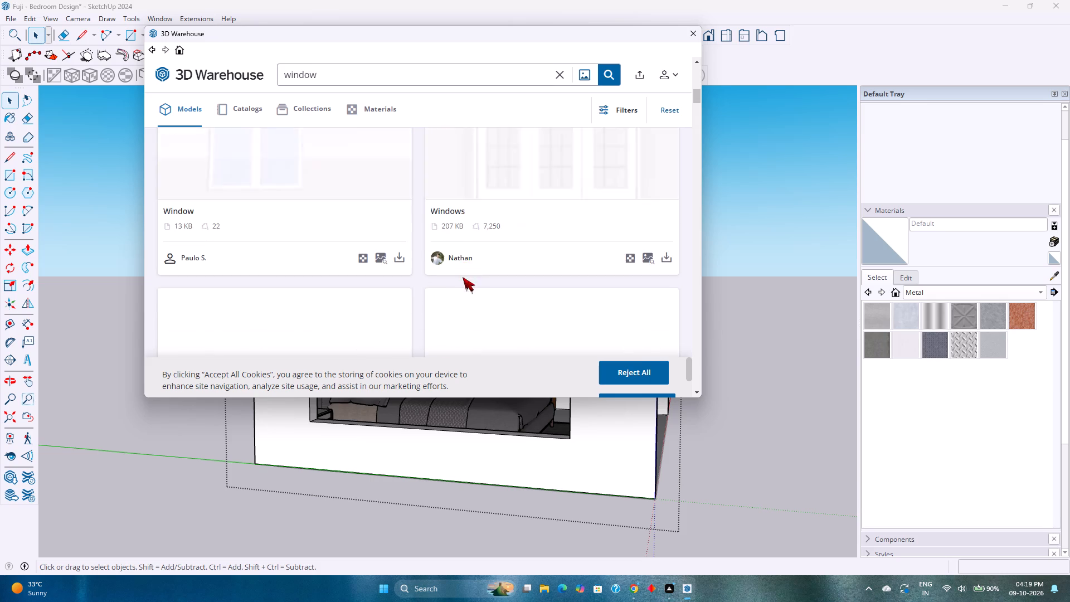
pyautogui.scroll(-2, 463, 277)
pyautogui.scroll(3, 463, 277)
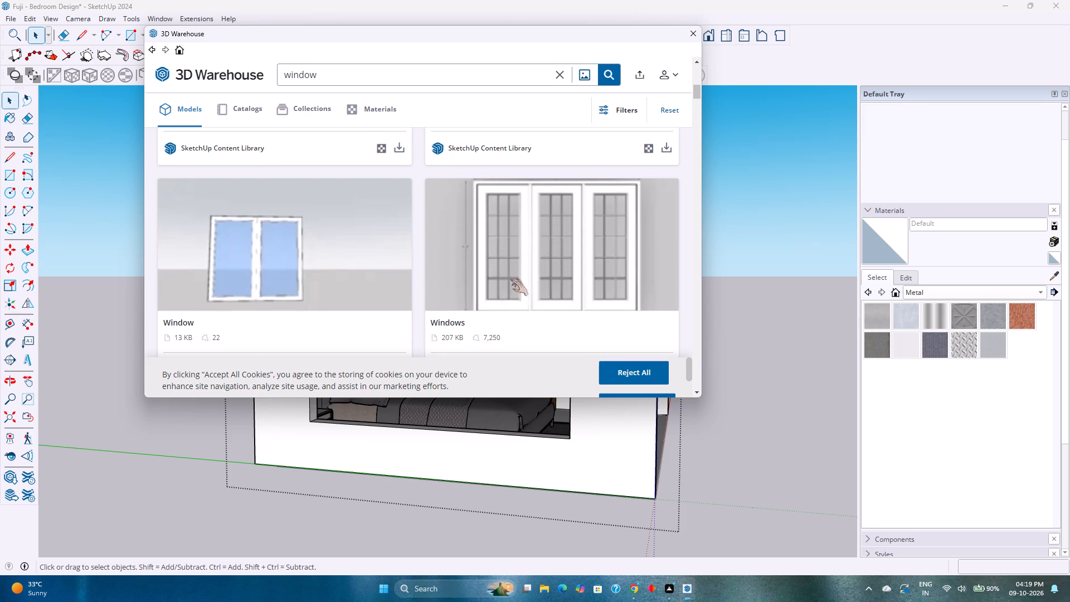
pyautogui.scroll(-9, 572, 298)
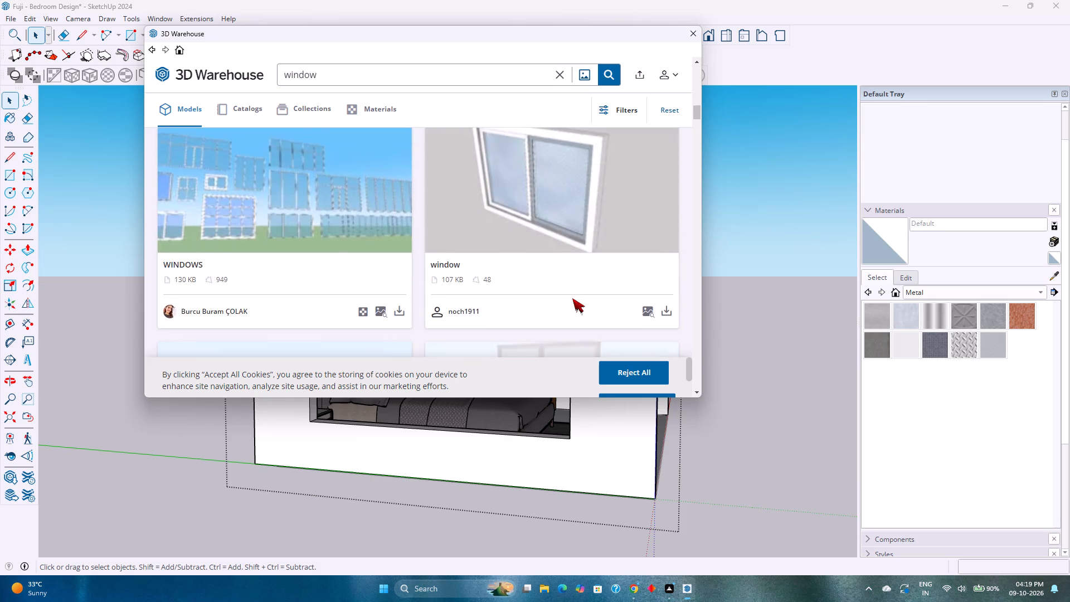
pyautogui.scroll(-13, 572, 298)
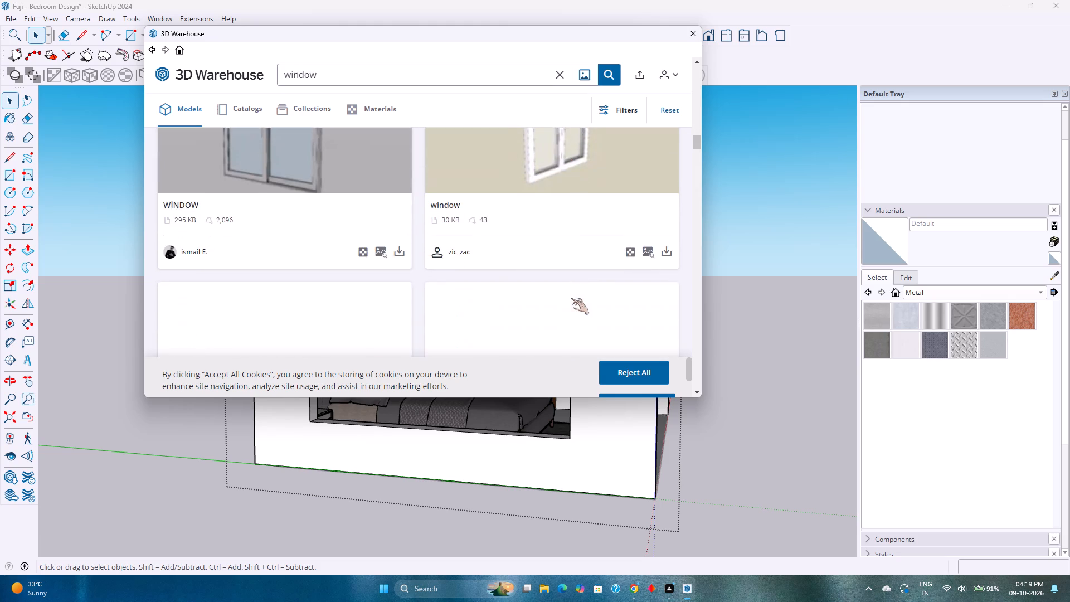
pyautogui.scroll(-17, 571, 298)
pyautogui.scroll(-4, 571, 298)
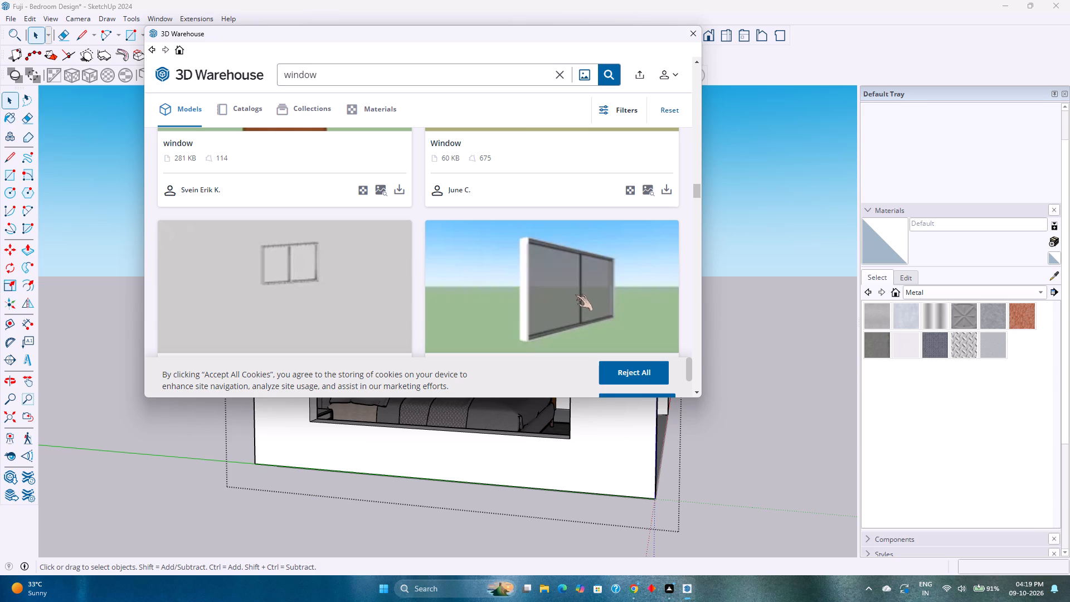
pyautogui.scroll(-9, 566, 287)
pyautogui.scroll(-6, 353, 237)
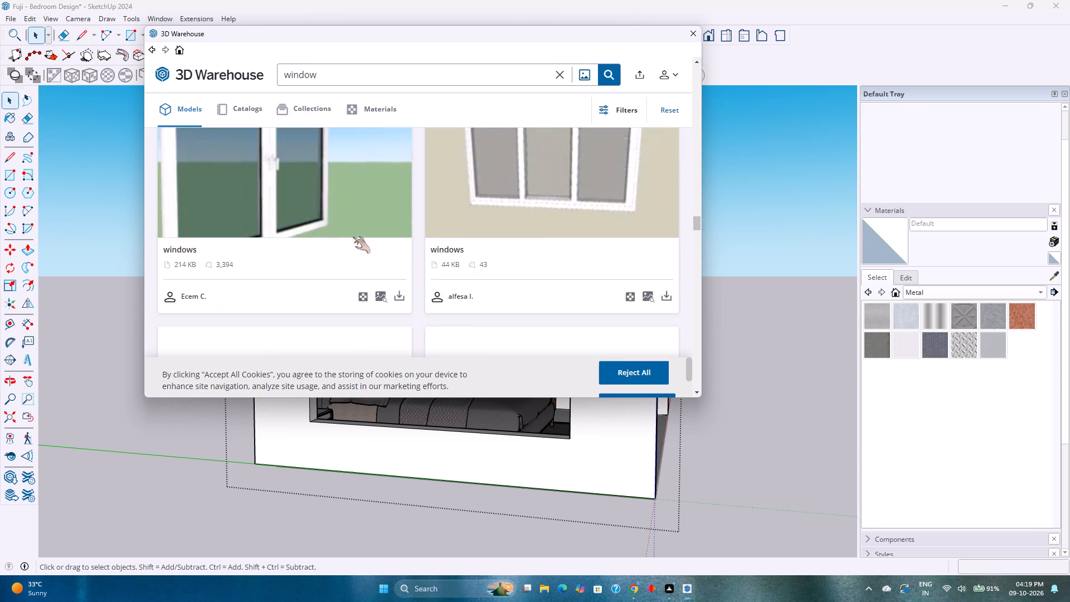
pyautogui.scroll(5, 353, 237)
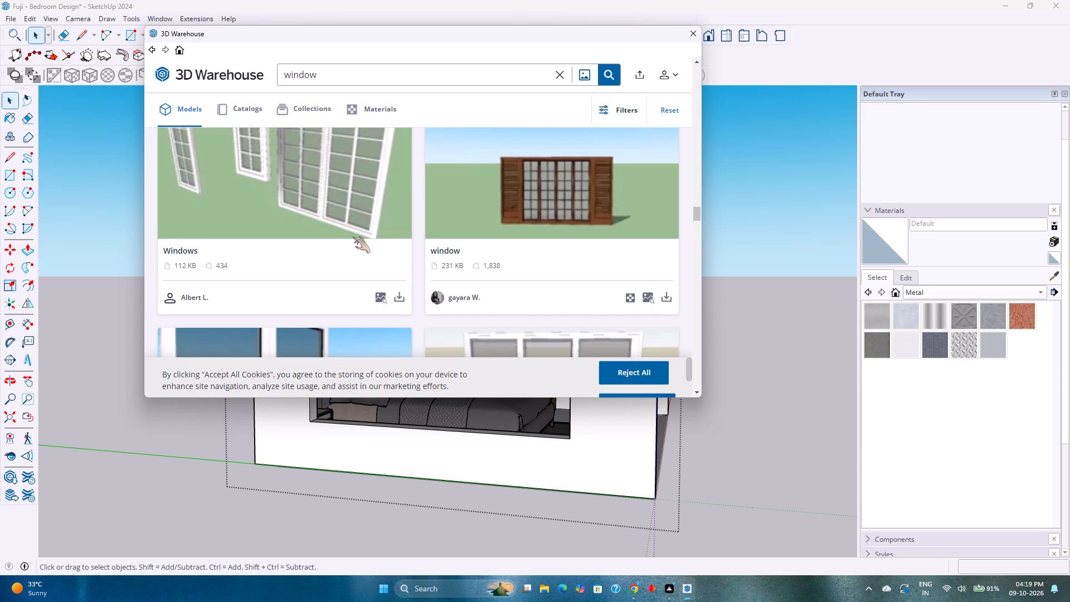
pyautogui.scroll(-7, 353, 237)
pyautogui.scroll(2, 353, 237)
pyautogui.scroll(-3, 352, 237)
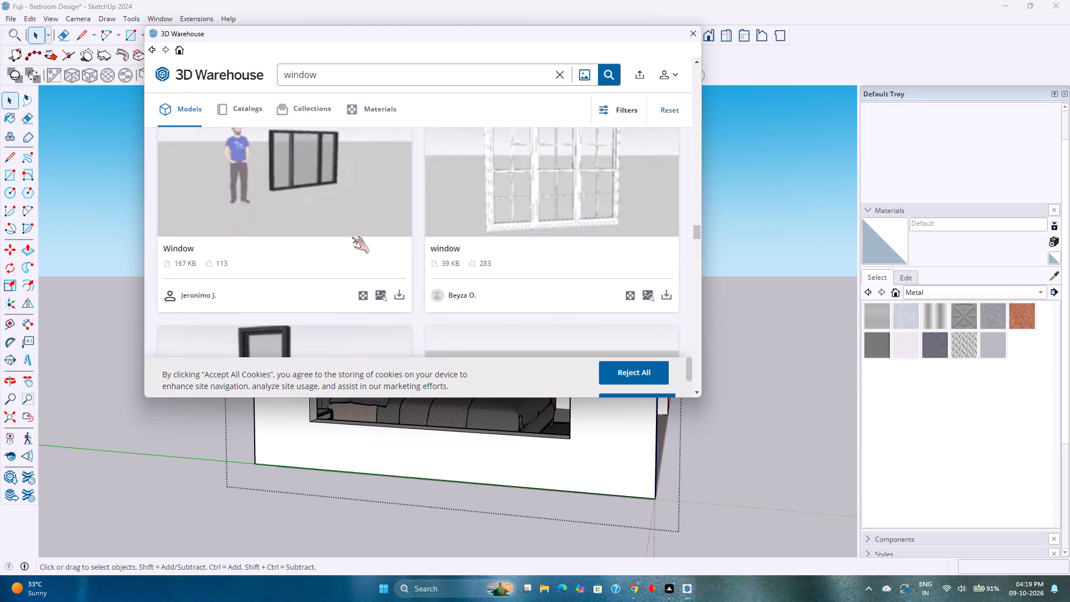
pyautogui.scroll(10, 352, 237)
pyautogui.scroll(-3, 350, 239)
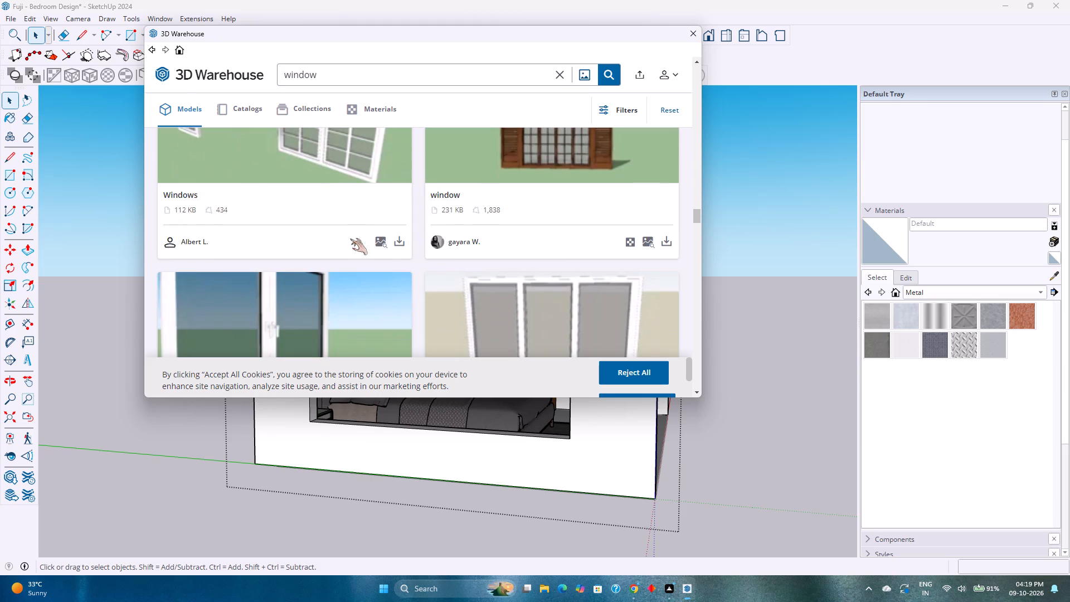
# Load the brown wooden window with louvred side shutters into the model and place it near the room.
pyautogui.click(669, 247)
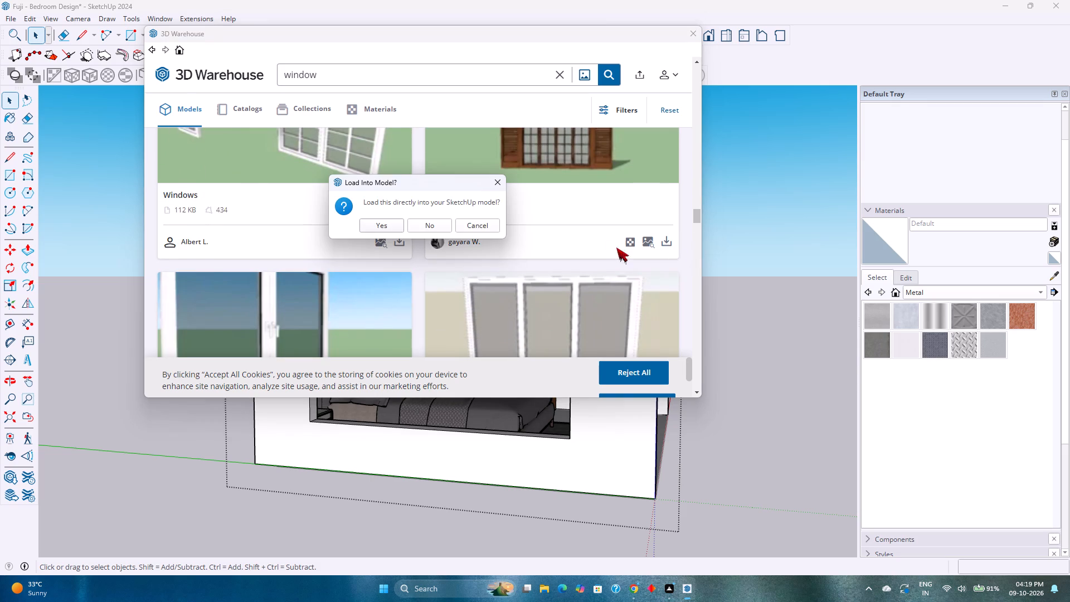
pyautogui.click(387, 222)
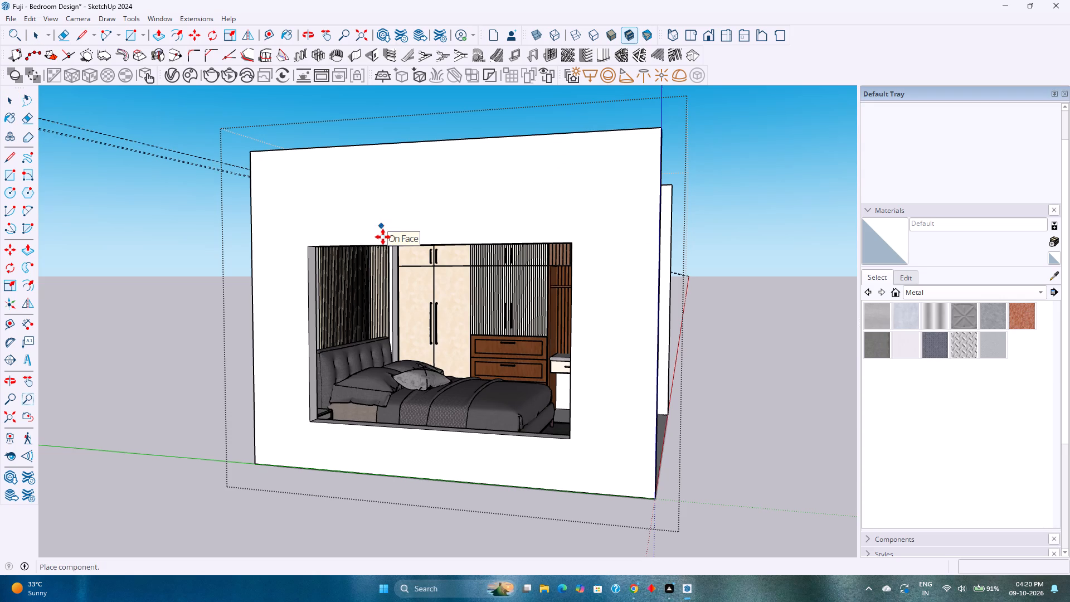
pyautogui.scroll(-16, 368, 397)
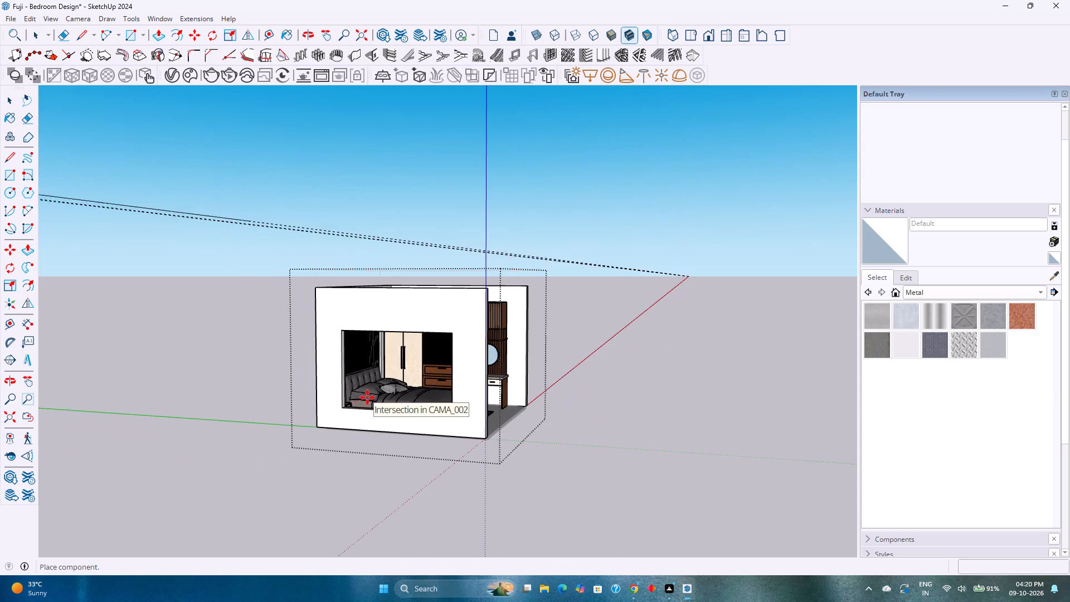
pyautogui.scroll(-14, 357, 401)
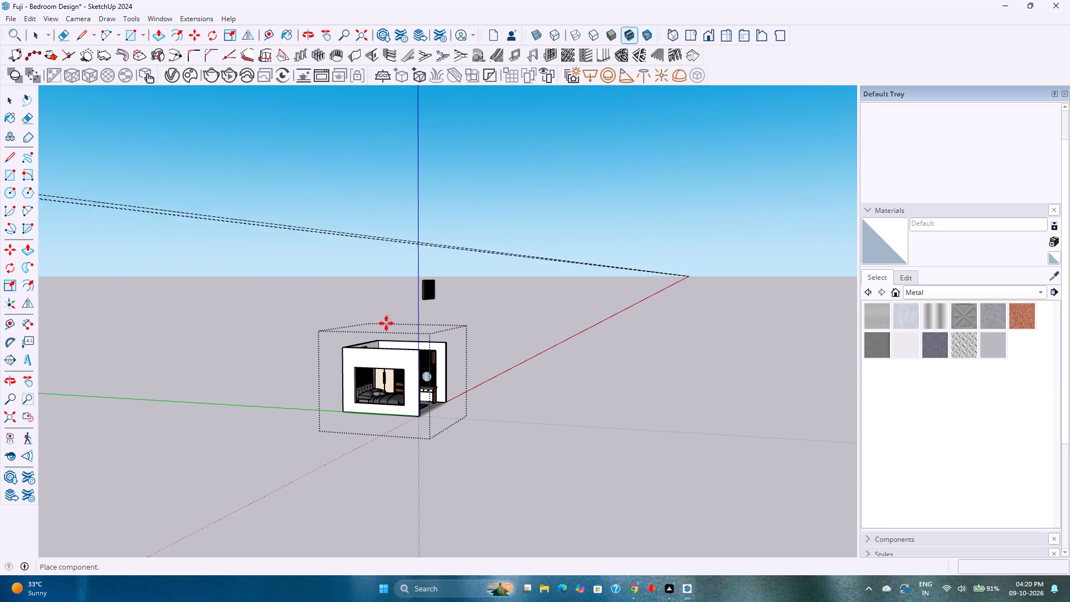
pyautogui.click(342, 300)
# Open the imported windows component, cut the shuttered window group out of it, and exit to the top level of the model.
pyautogui.scroll(5, 437, 267)
pyautogui.moveTo(412, 281); pyautogui.dragTo(294, 350, button='middle')
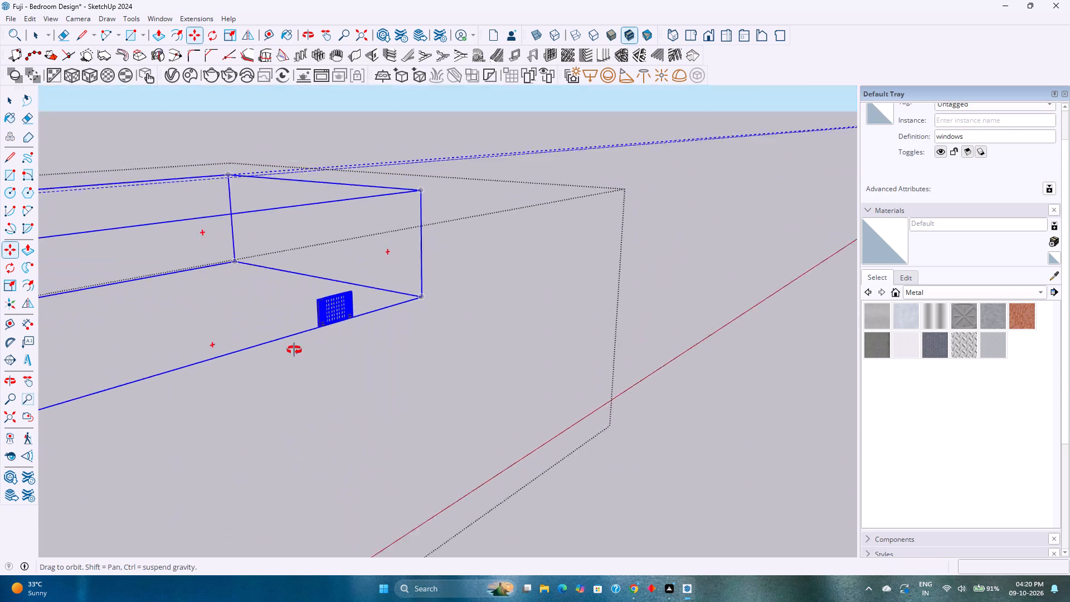
pyautogui.moveTo(294, 350); pyautogui.dragTo(235, 358, button='middle')
pyautogui.press('space')
pyautogui.scroll(8, 277, 313)
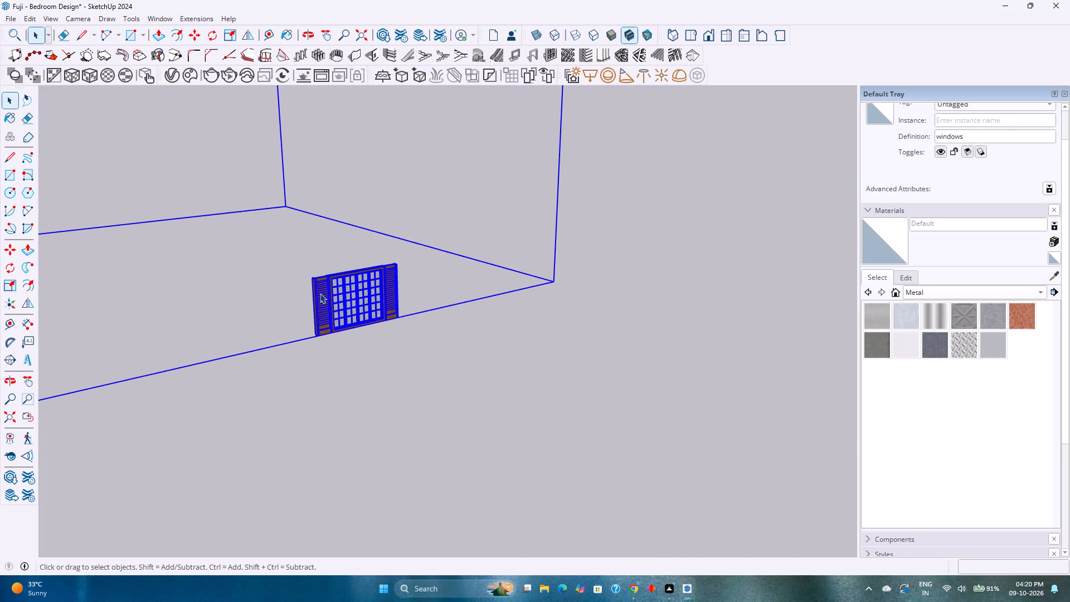
pyautogui.scroll(6, 320, 293)
pyautogui.click(320, 292)
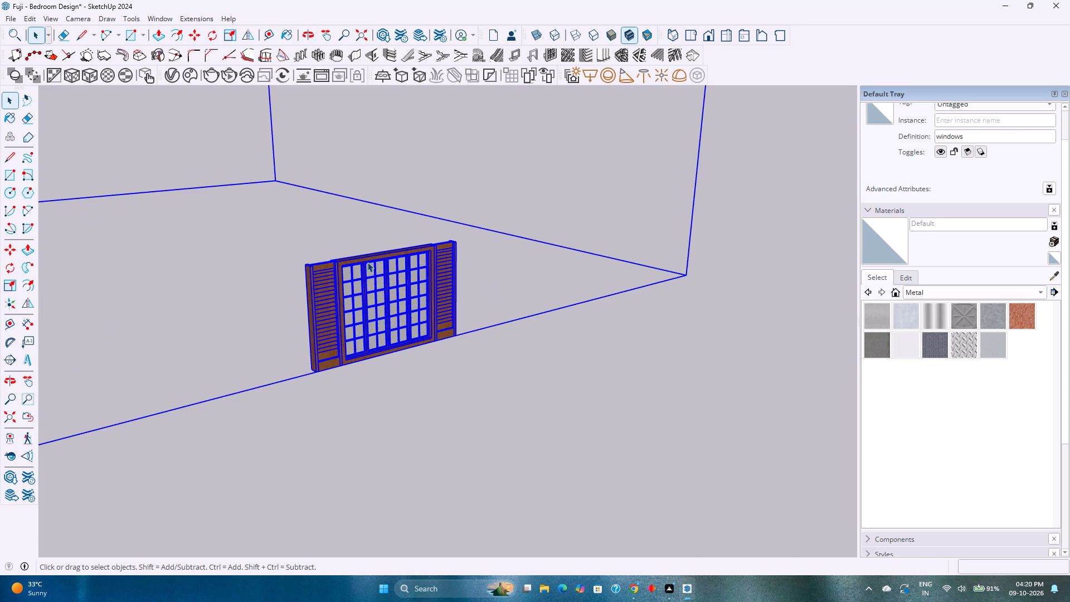
pyautogui.doubleClick(367, 261)
pyautogui.click(367, 261)
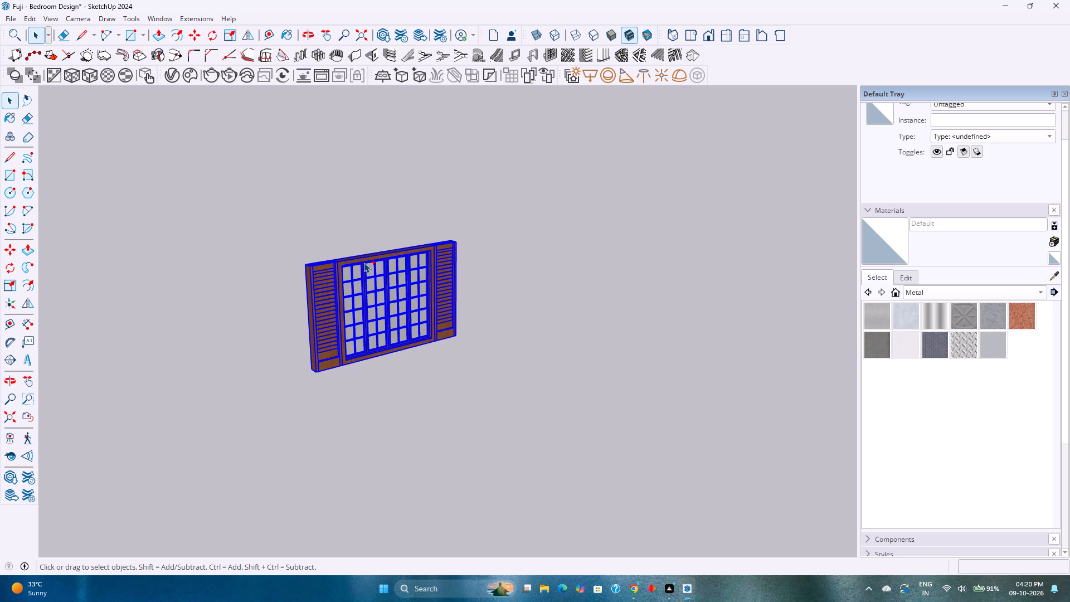
pyautogui.hotkey('ctrl', 'x')
pyautogui.scroll(-16, 362, 269)
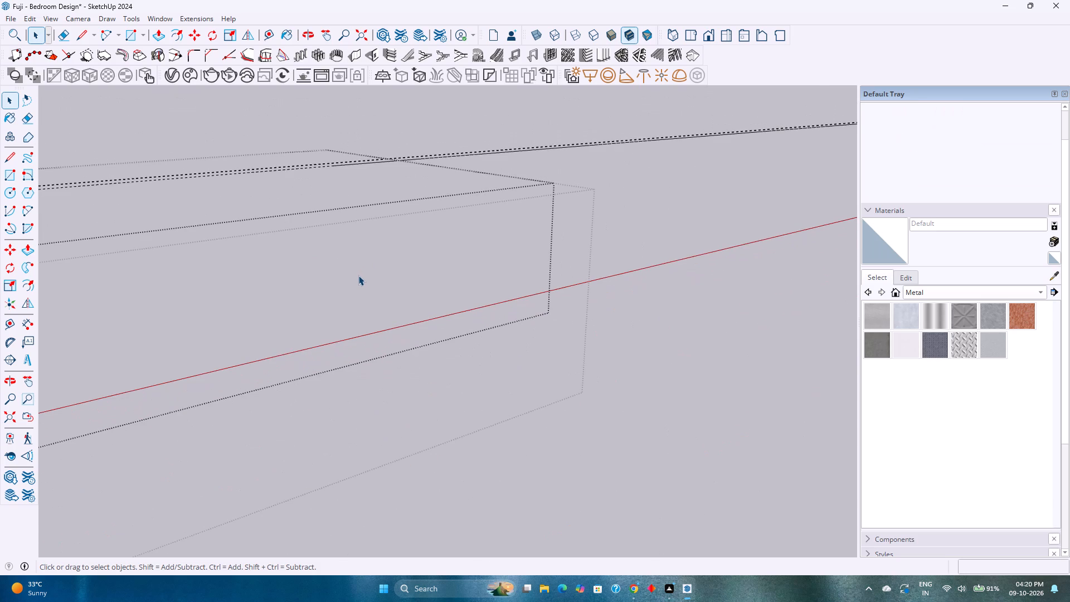
pyautogui.press('Escape')
pyautogui.press('Escape')
# Delete the leftover oversized windows component that stretches far beyond the room at the top level of the model.
pyautogui.scroll(-3, 358, 275)
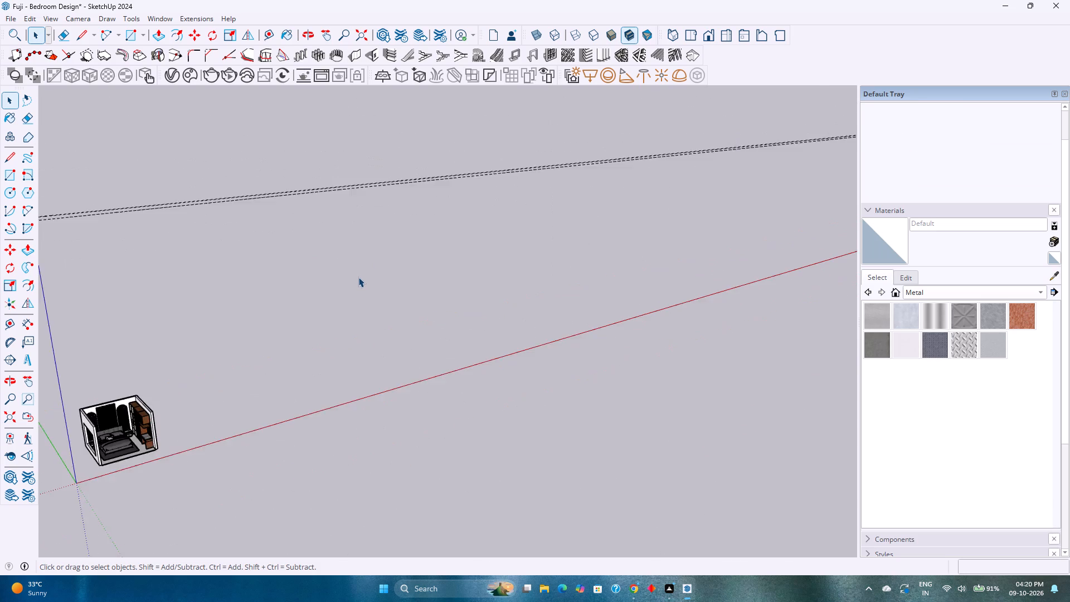
pyautogui.scroll(-5, 358, 277)
pyautogui.click(339, 203)
pyautogui.click(338, 205)
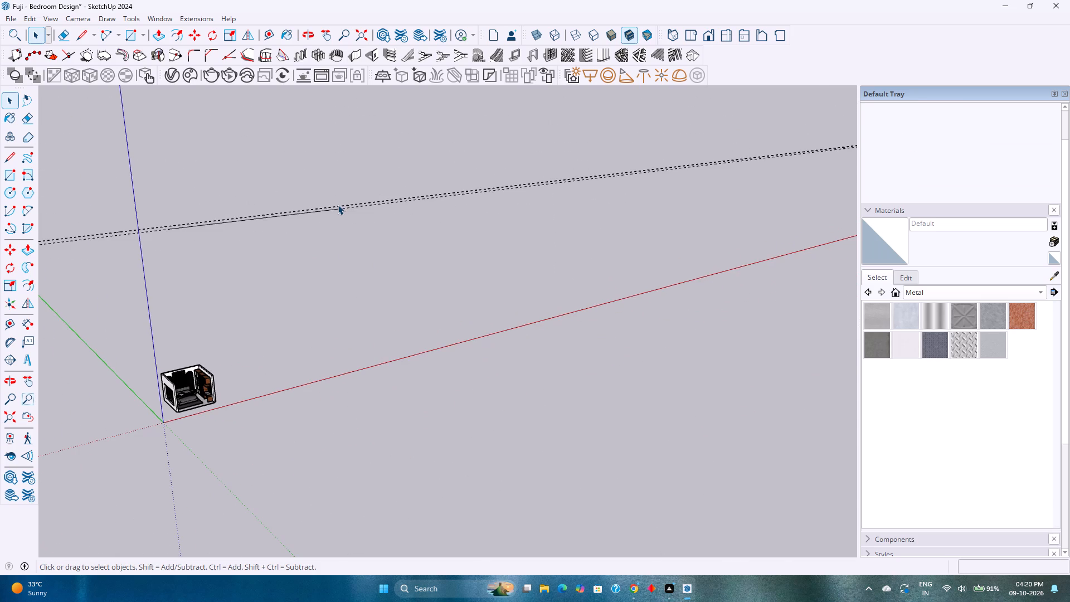
pyautogui.doubleClick(338, 207)
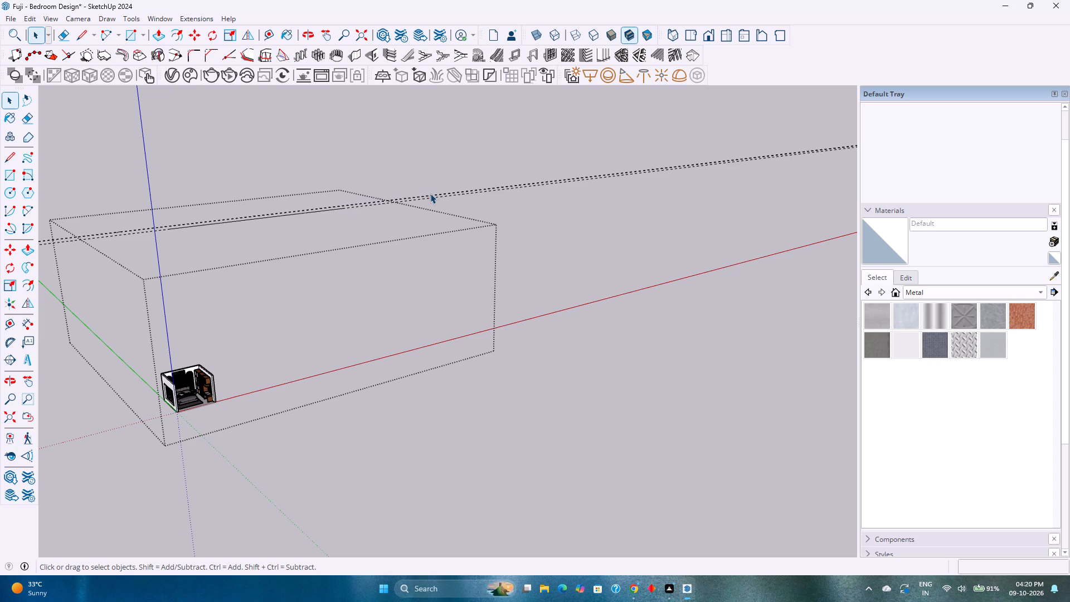
pyautogui.click(431, 195)
pyautogui.doubleClick(411, 197)
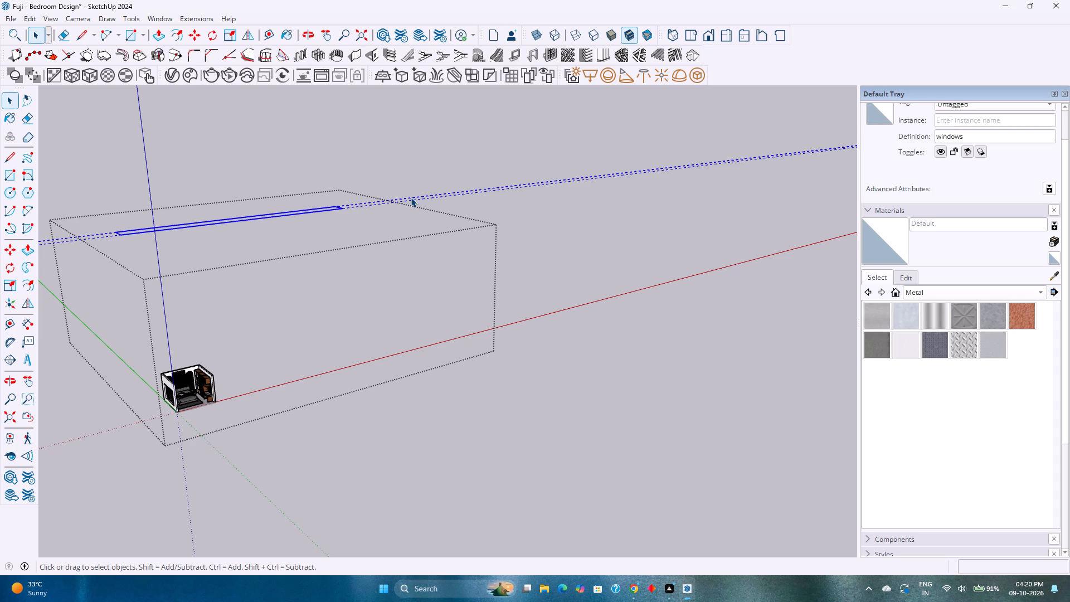
pyautogui.hotkey('ctrl', 'z')
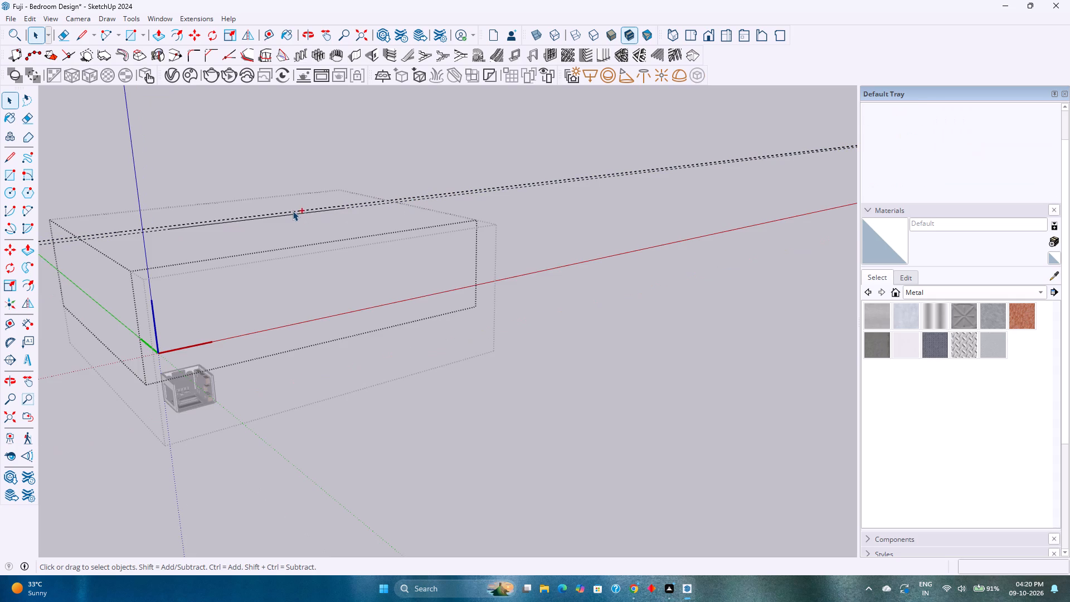
pyautogui.click(368, 203)
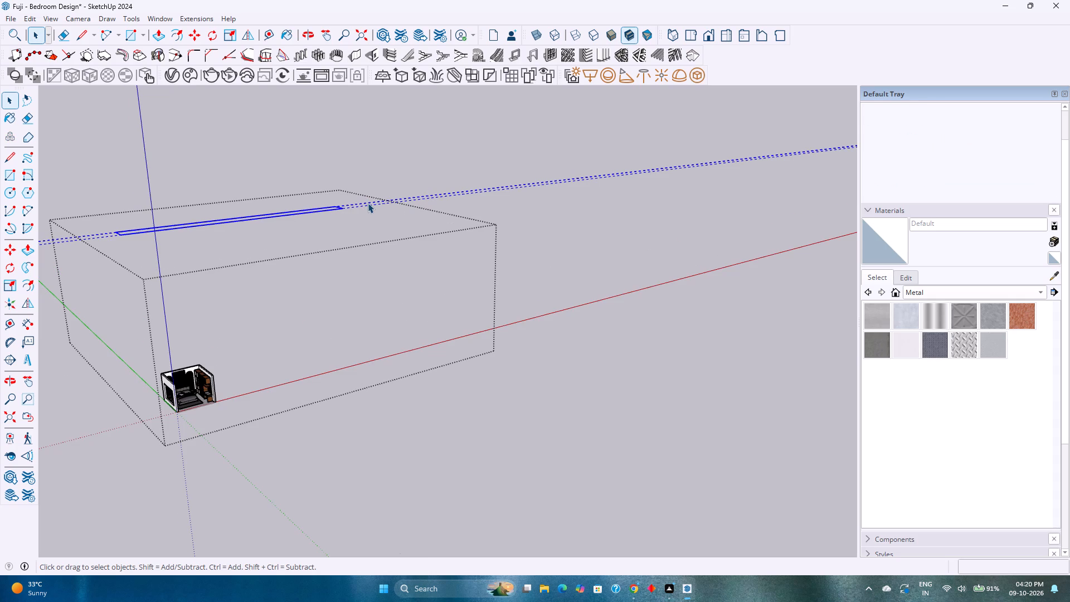
pyautogui.press('Delete')
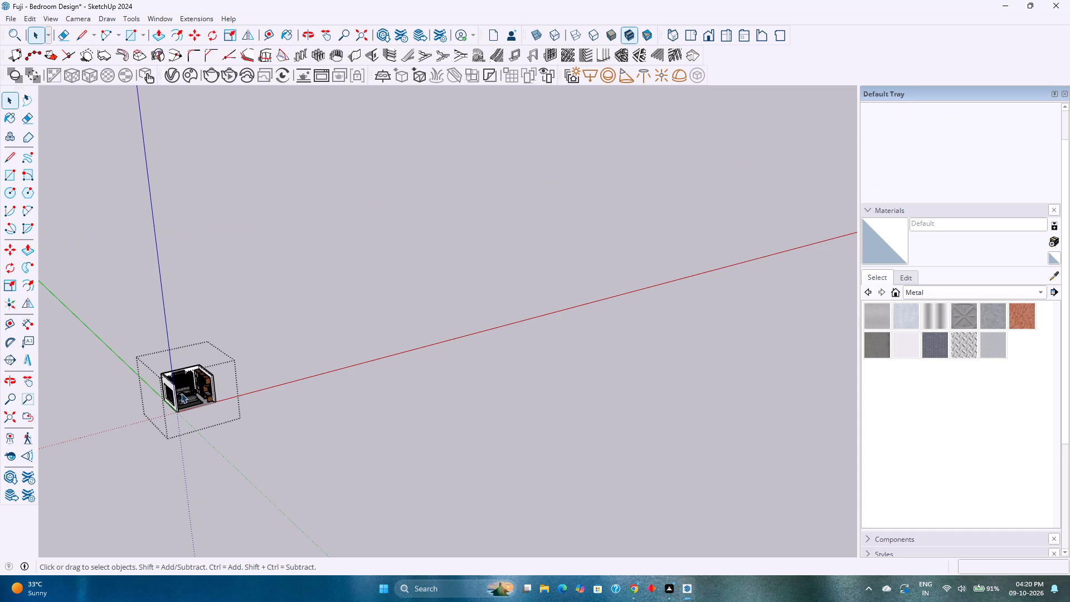
# Paste the cut shuttered window group at the lower corner of the side-wall opening near the headboard.
pyautogui.scroll(20, 166, 420)
pyautogui.scroll(1, 166, 420)
pyautogui.moveTo(162, 403); pyautogui.dragTo(223, 407, button='middle')
pyautogui.moveTo(223, 407); pyautogui.dragTo(309, 402, button='middle')
pyautogui.press('space')
pyautogui.scroll(4, 169, 402)
pyautogui.scroll(-2, 169, 402)
pyautogui.scroll(3, 169, 402)
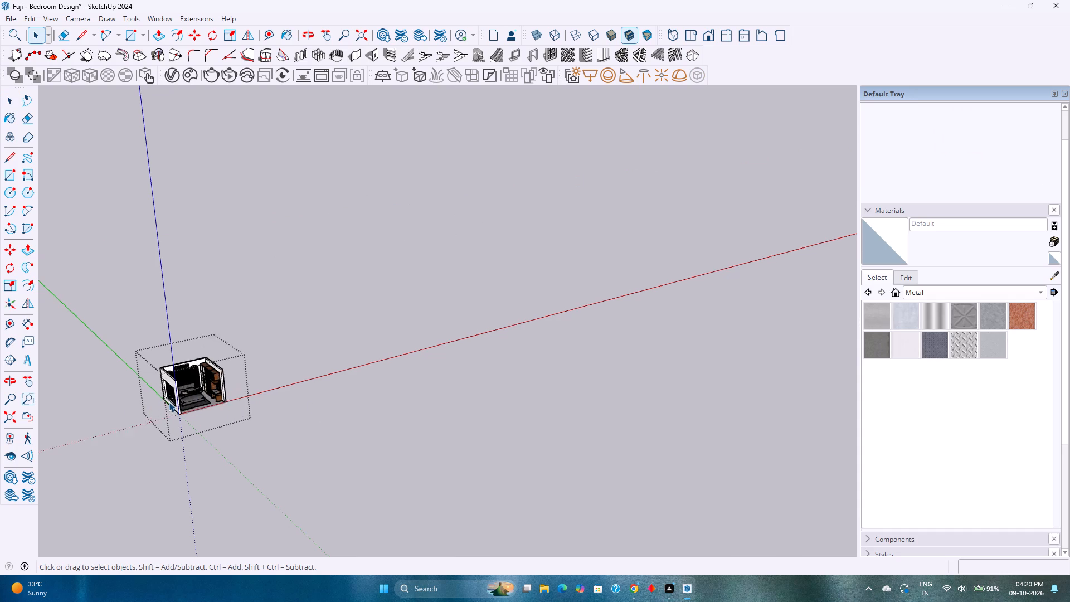
pyautogui.scroll(-4, 169, 402)
pyautogui.scroll(20, 169, 402)
pyautogui.scroll(2, 169, 402)
pyautogui.moveTo(169, 402); pyautogui.dragTo(383, 355, button='middle')
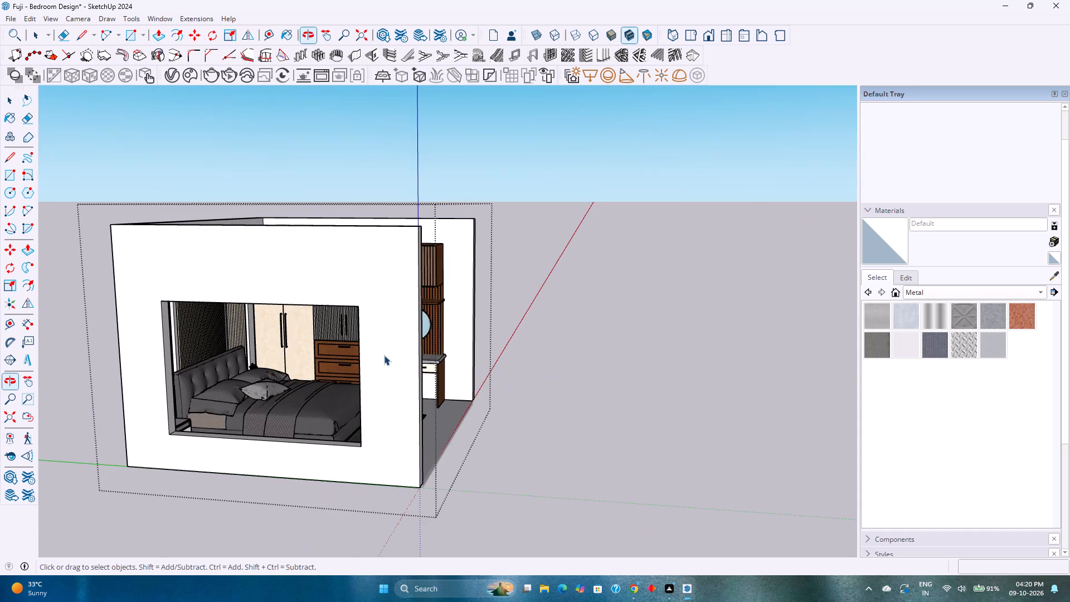
pyautogui.keyDown('shift'); pyautogui.moveTo(308, 399); pyautogui.dragTo(475, 325, button='middle'); pyautogui.keyUp('shift')
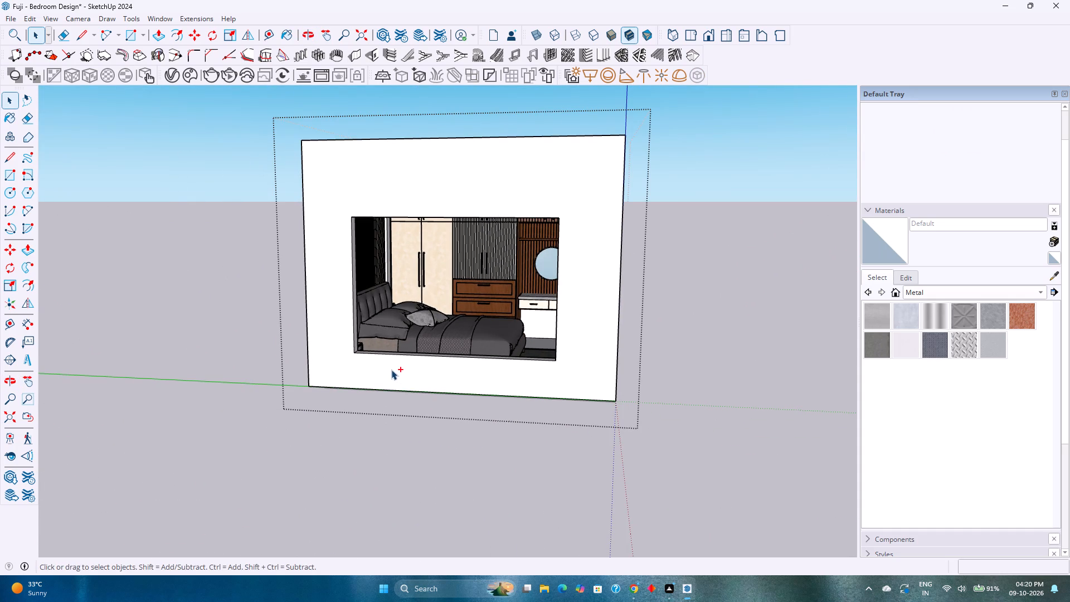
pyautogui.hotkey('ctrl', 'v')
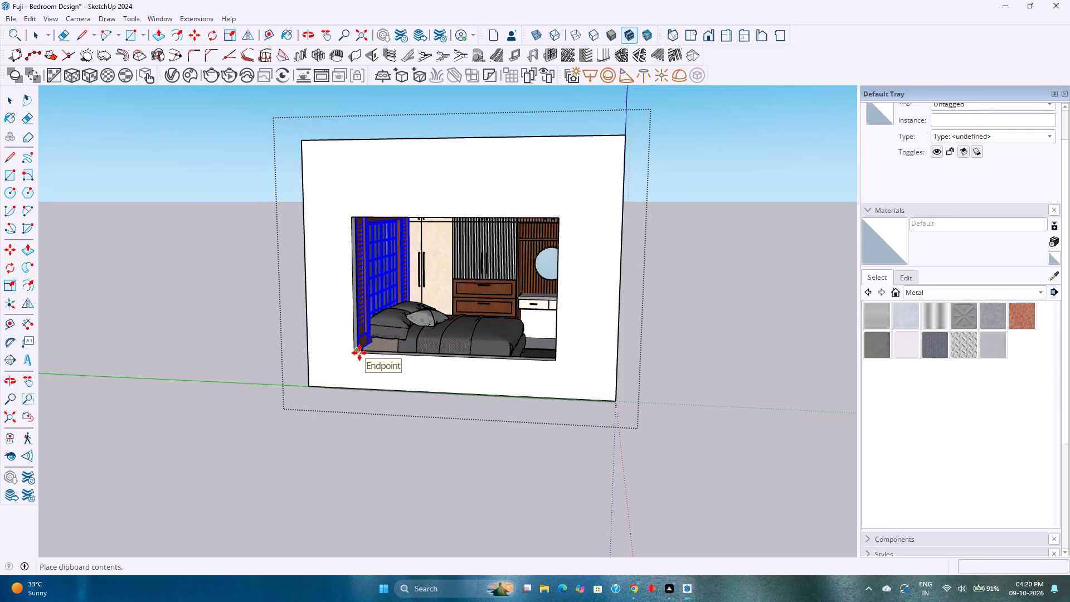
pyautogui.click(359, 353)
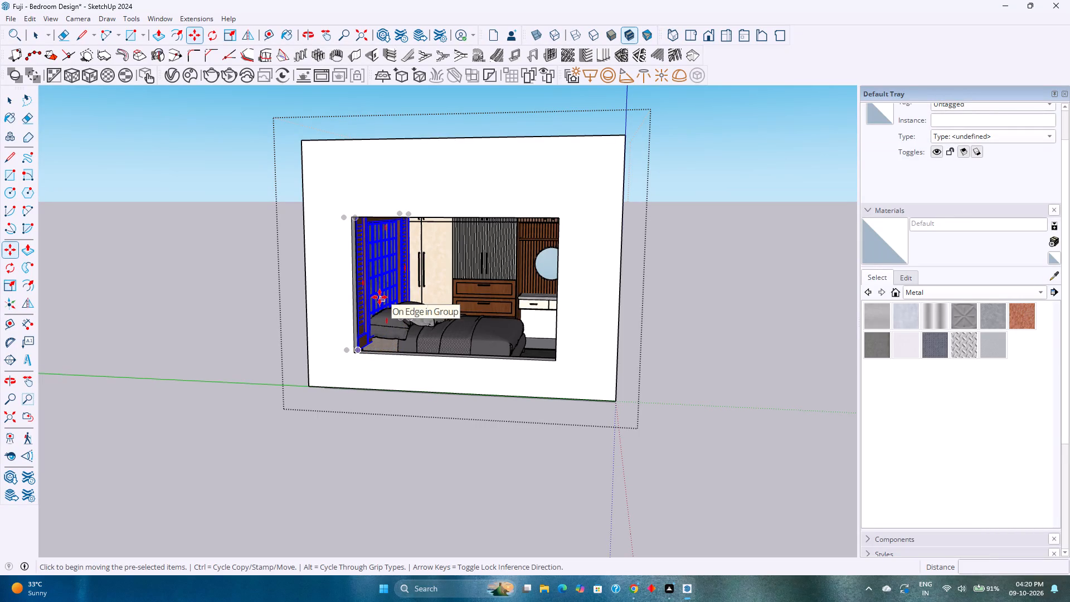
# Rotate the pasted window 90° about the vertical axis from its corner so it lies along the side wall.
pyautogui.click(211, 35)
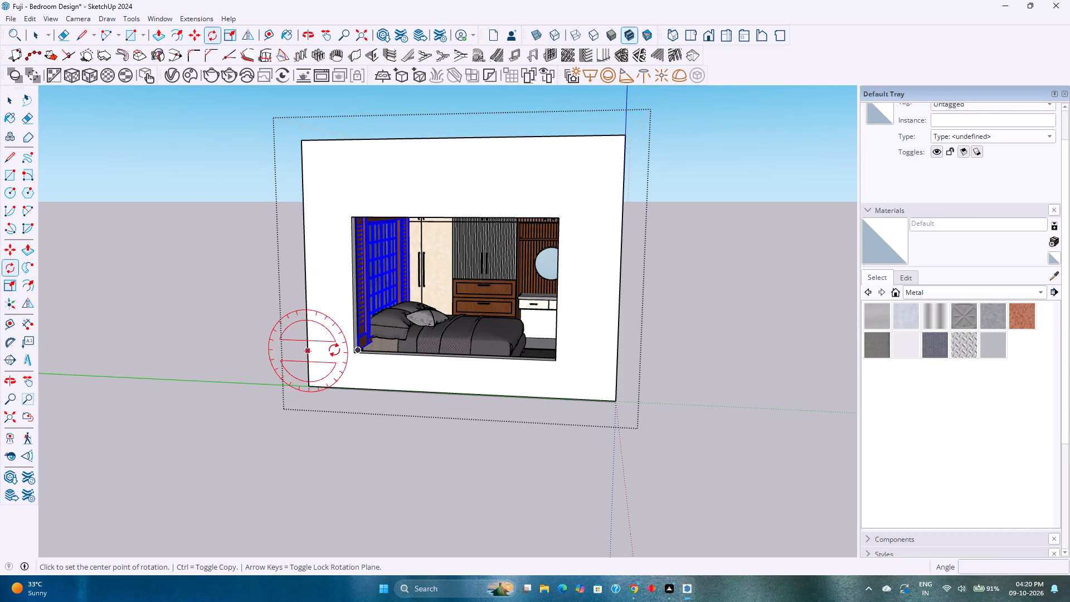
pyautogui.moveTo(386, 317); pyautogui.dragTo(155, 440, button='middle')
pyautogui.moveTo(279, 315); pyautogui.dragTo(147, 461, button='middle')
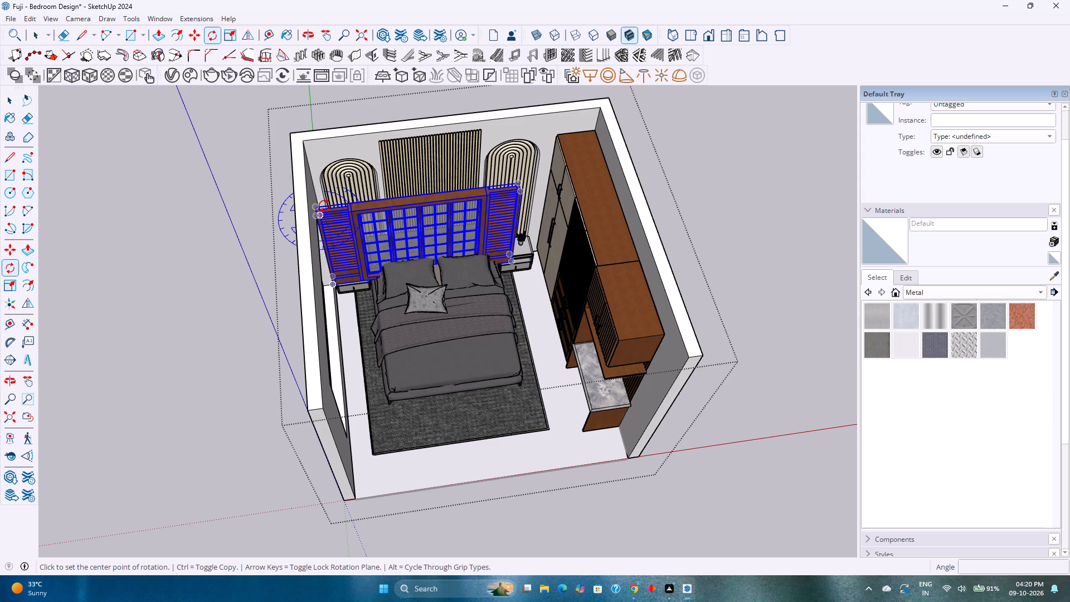
pyautogui.press('Up')
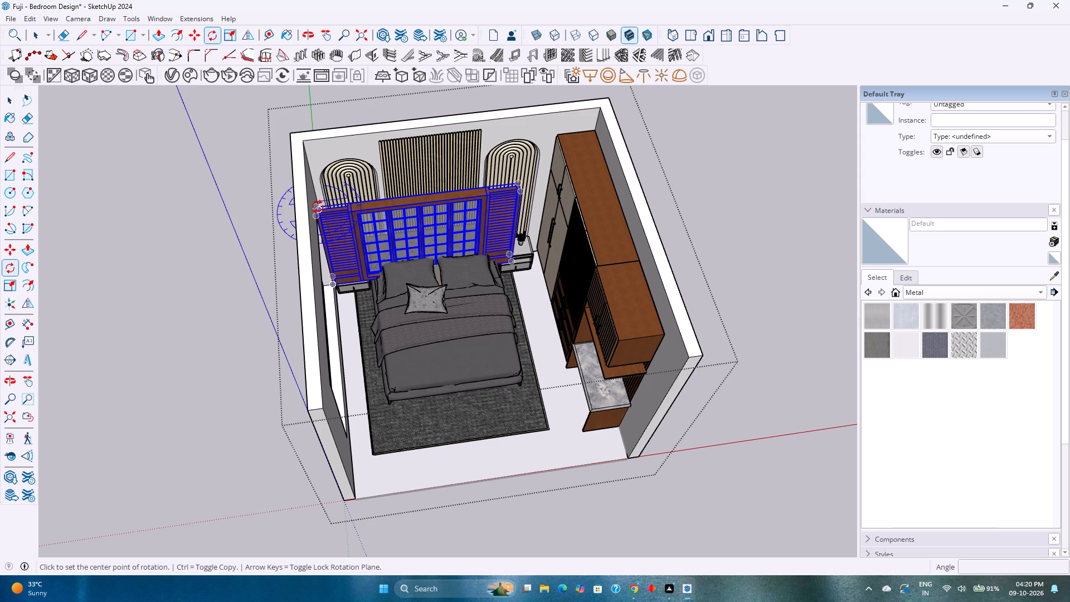
pyautogui.click(318, 207)
pyautogui.click(518, 181)
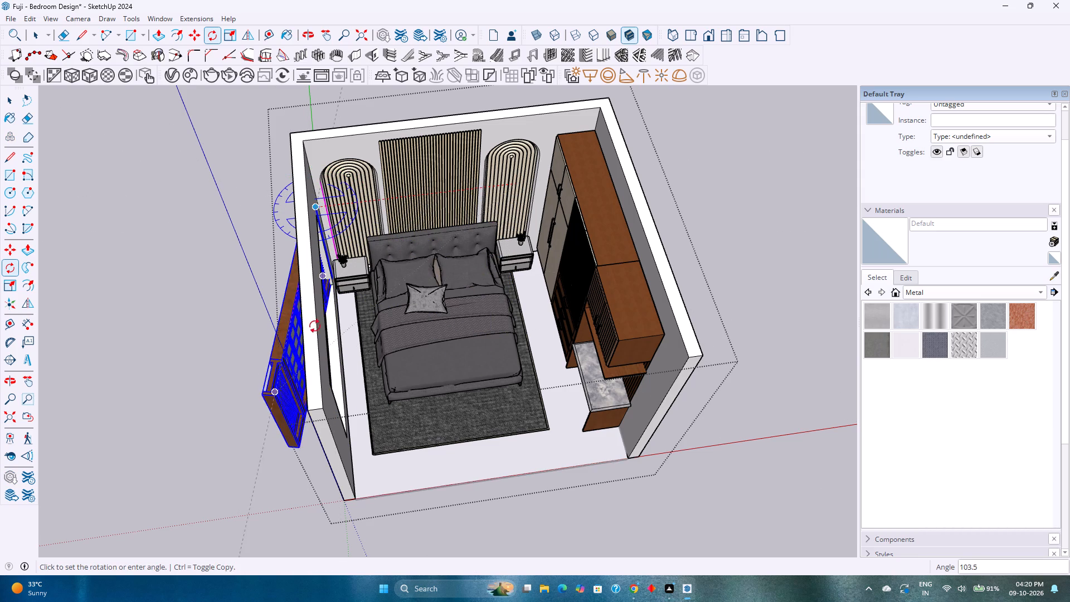
pyautogui.write('90')
pyautogui.press('Return')
# Move the window about 5 11/16" along the wall so its upper corner meets the opening's upper corner.
pyautogui.moveTo(304, 376); pyautogui.dragTo(616, 287, button='middle')
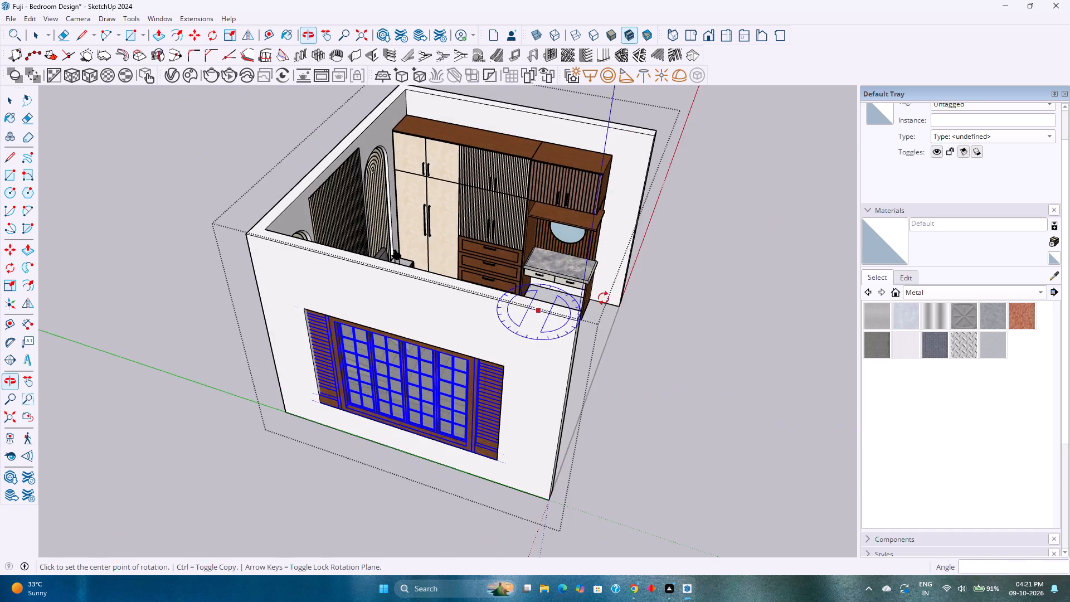
pyautogui.scroll(3, 382, 415)
pyautogui.moveTo(382, 415); pyautogui.dragTo(502, 321, button='middle')
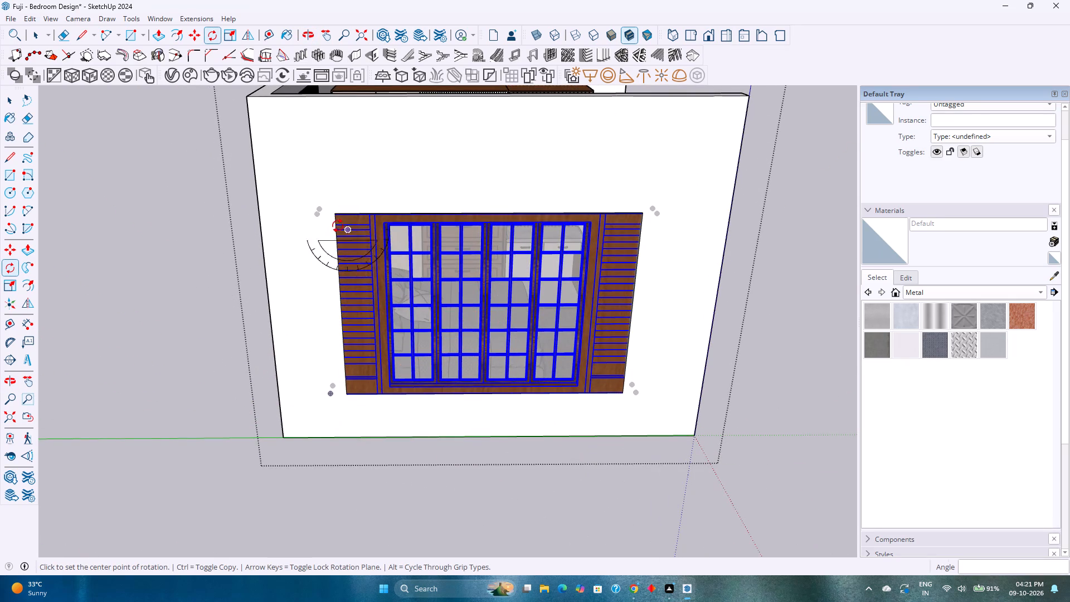
pyautogui.press('m')
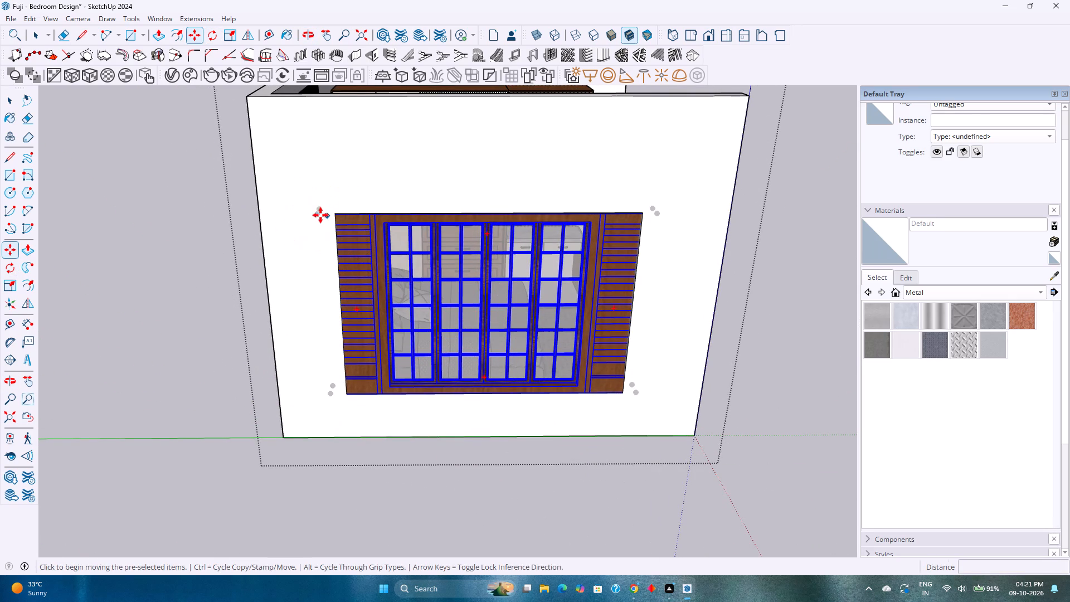
pyautogui.click(319, 215)
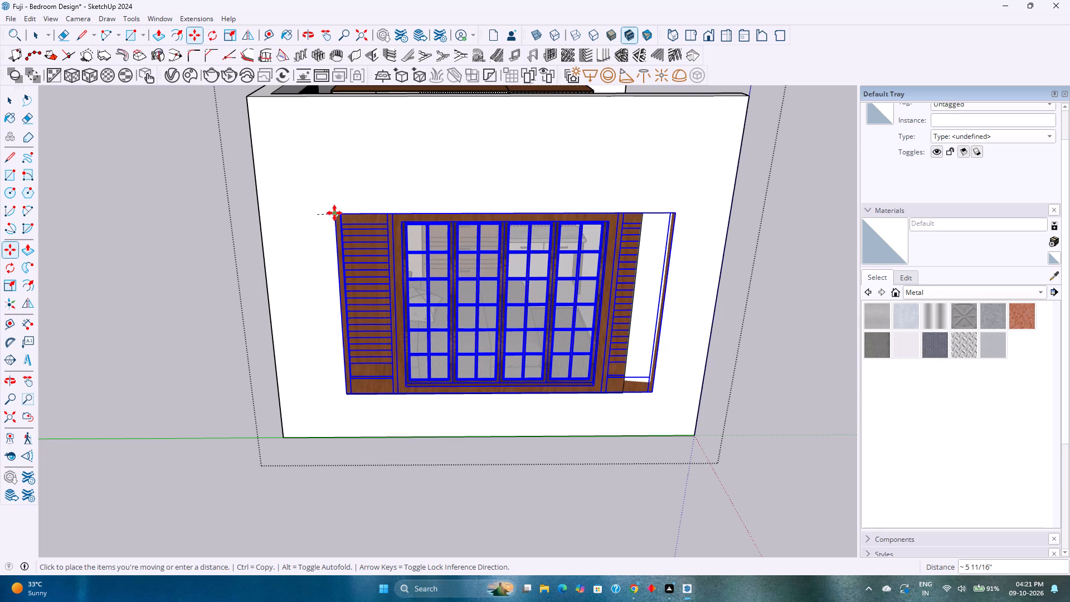
pyautogui.click(334, 213)
# Scale the window's width to about 0.90 so its free end meets the opposite edge of the side-wall opening.
pyautogui.moveTo(443, 244); pyautogui.dragTo(60, 426, button='middle')
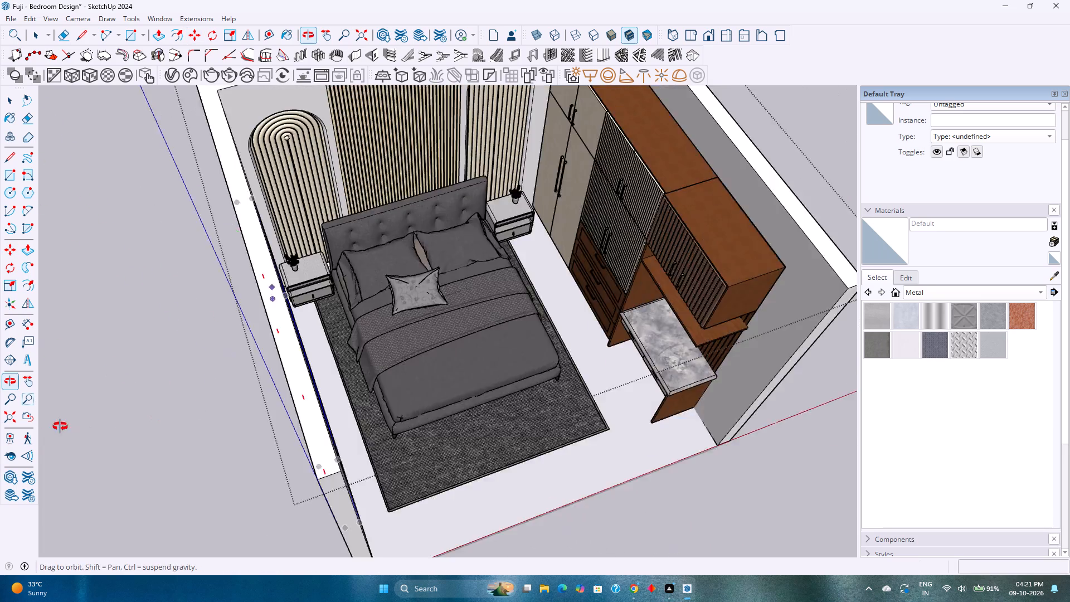
pyautogui.moveTo(60, 426); pyautogui.dragTo(3, 387, button='middle')
pyautogui.moveTo(211, 317); pyautogui.dragTo(412, 240, button='middle')
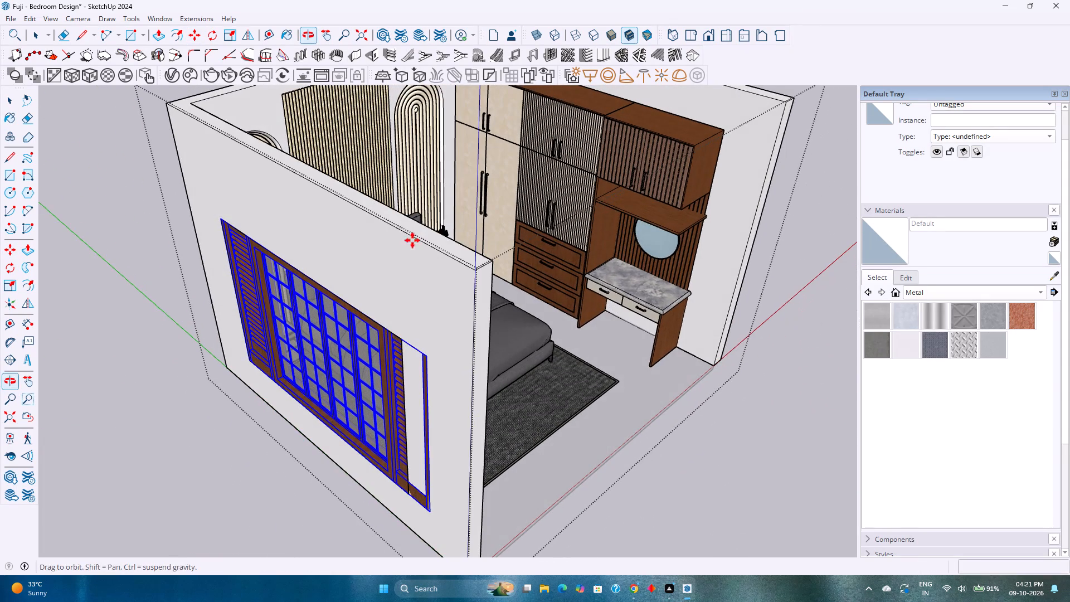
pyautogui.moveTo(412, 240); pyautogui.dragTo(412, 240, button='middle')
pyautogui.press('s')
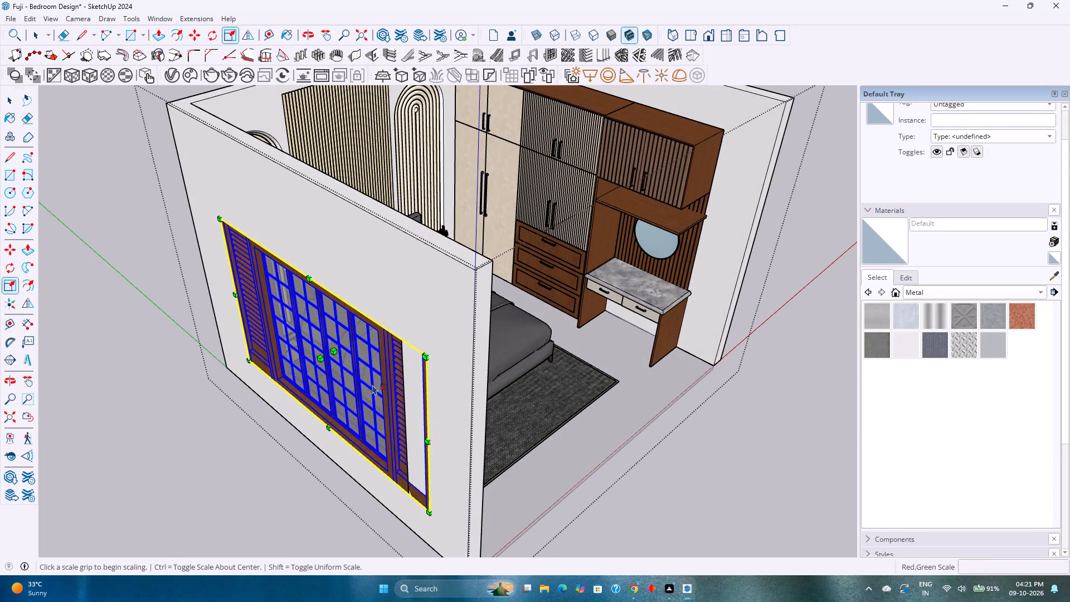
pyautogui.moveTo(366, 386); pyautogui.dragTo(447, 339, button='middle')
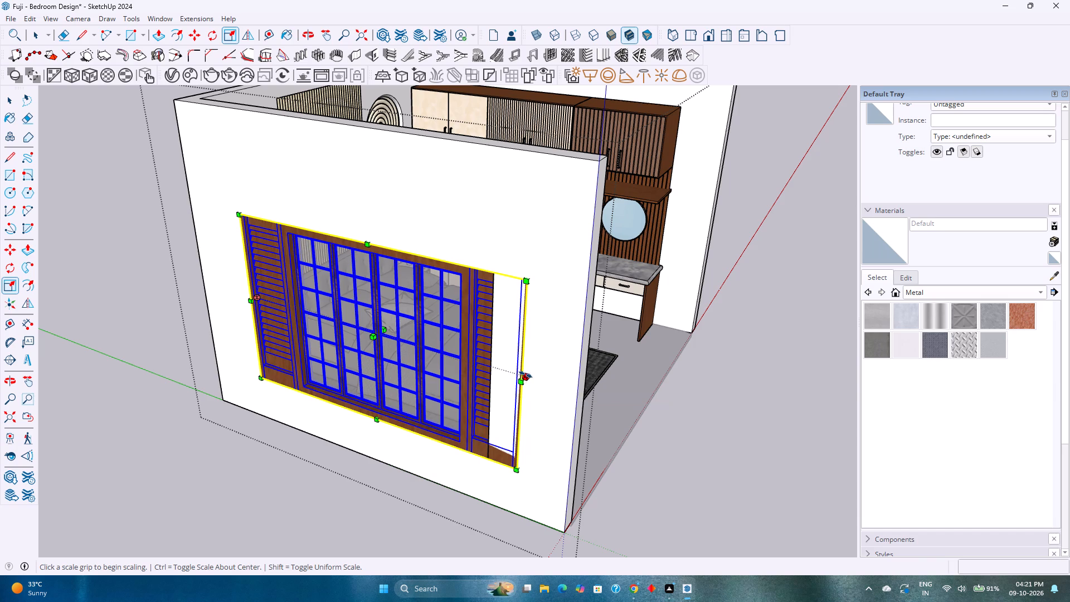
pyautogui.click(525, 373)
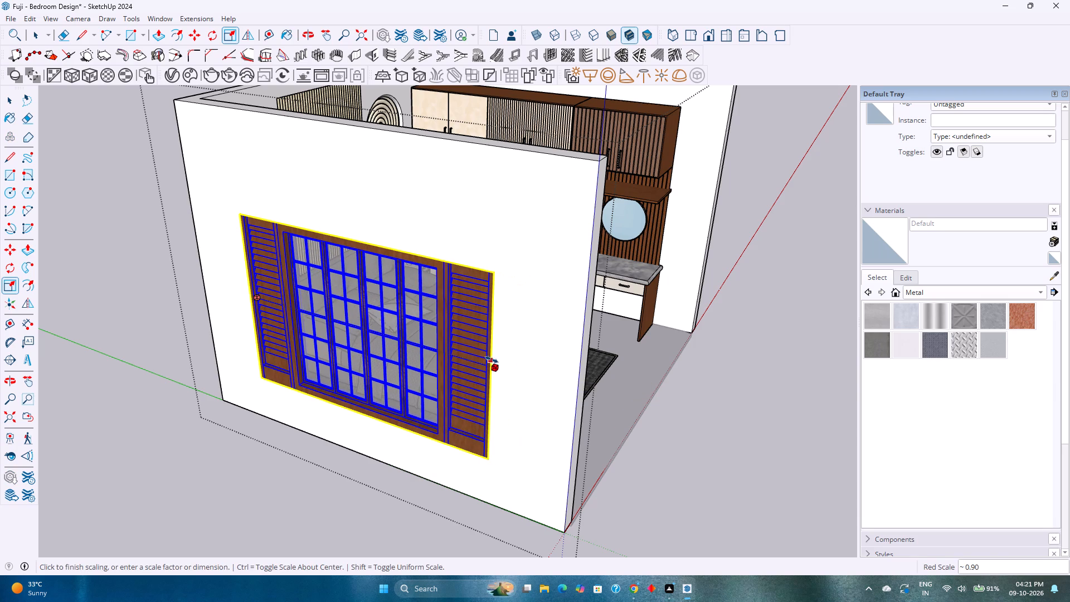
pyautogui.click(492, 360)
# Move the window 3" outward through the opening so it projects from the side wall's outer face.
pyautogui.scroll(4, 515, 319)
pyautogui.press('m')
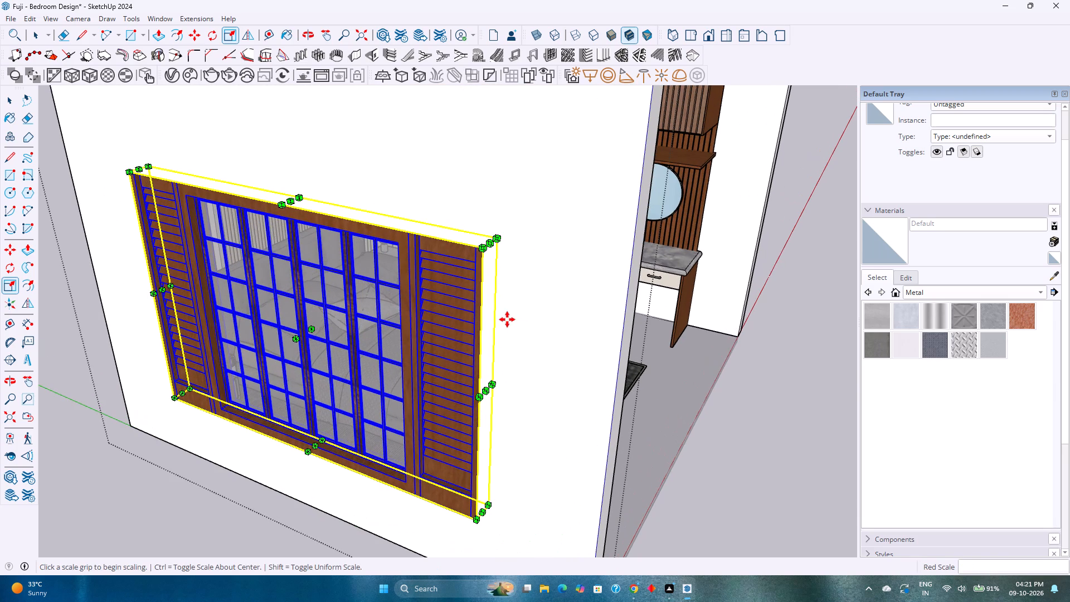
pyautogui.click(499, 240)
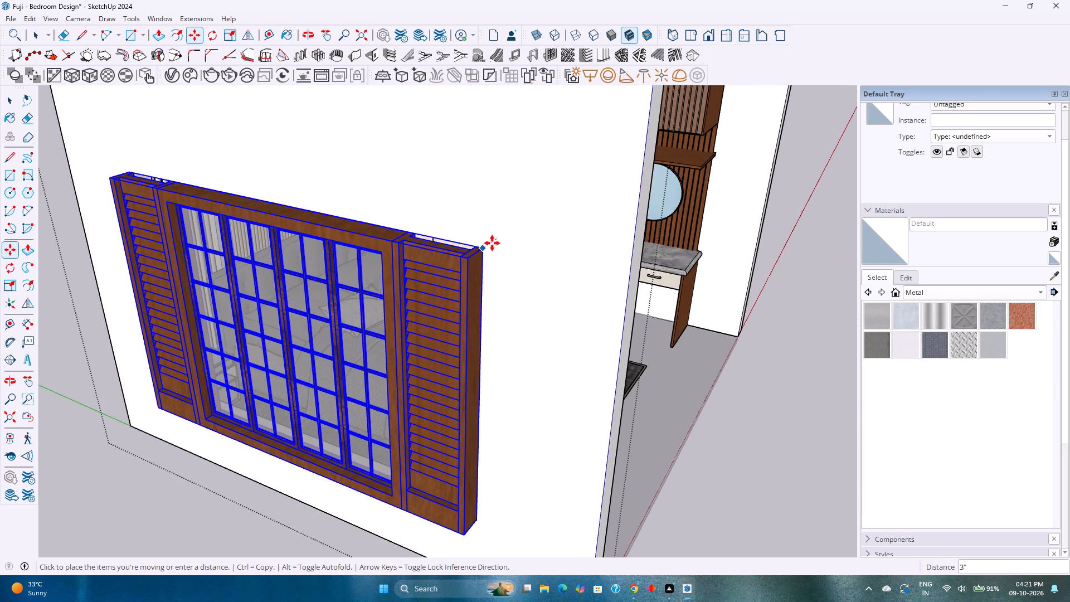
pyautogui.click(493, 242)
pyautogui.moveTo(517, 317); pyautogui.dragTo(409, 321, button='middle')
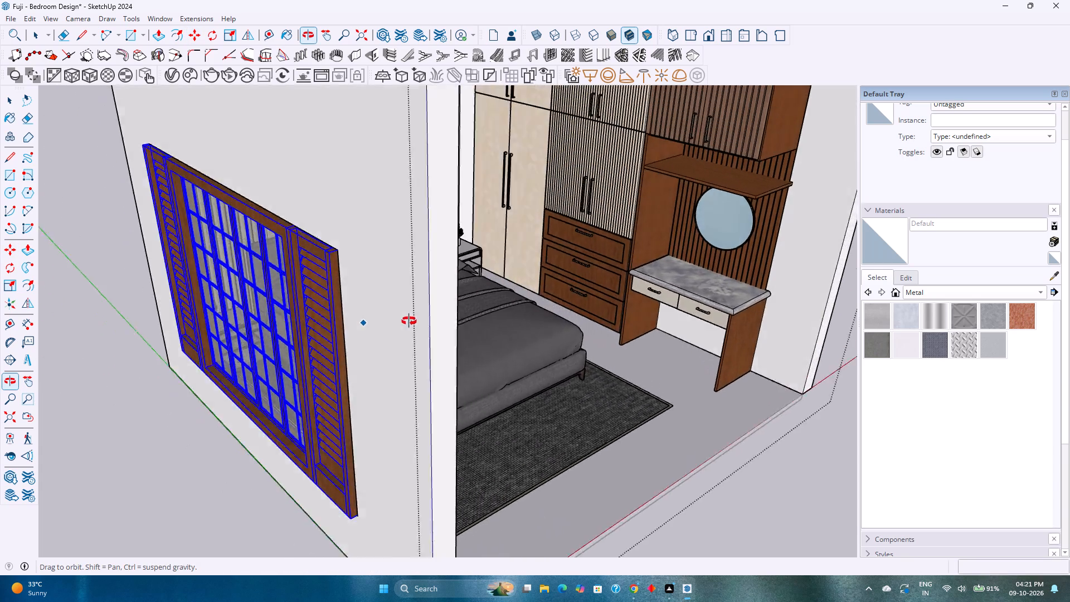
pyautogui.moveTo(409, 321); pyautogui.dragTo(332, 252, button='middle')
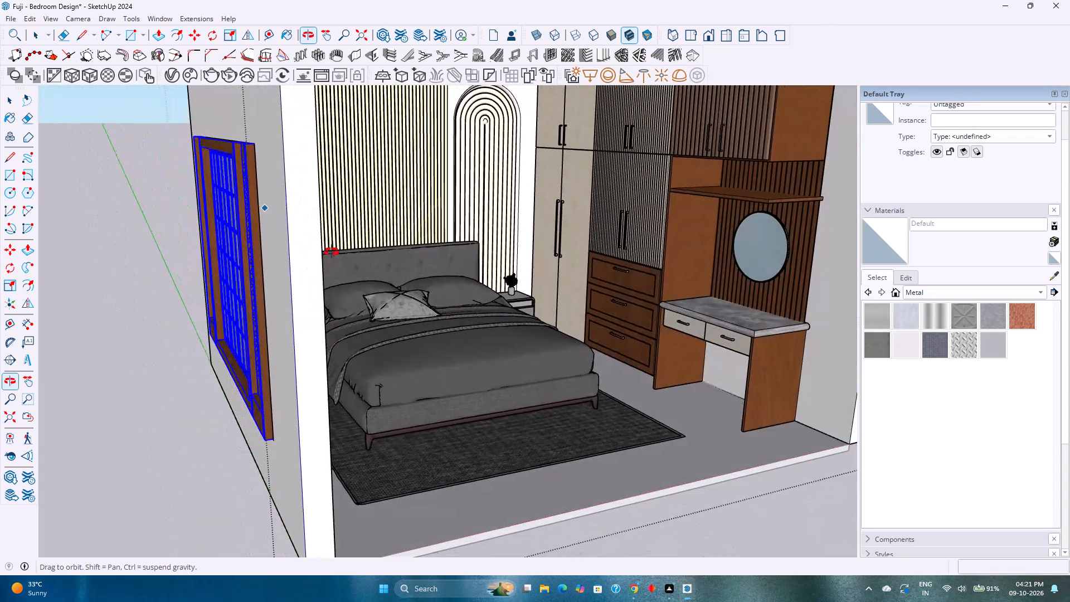
pyautogui.moveTo(332, 252); pyautogui.dragTo(296, 222, button='middle')
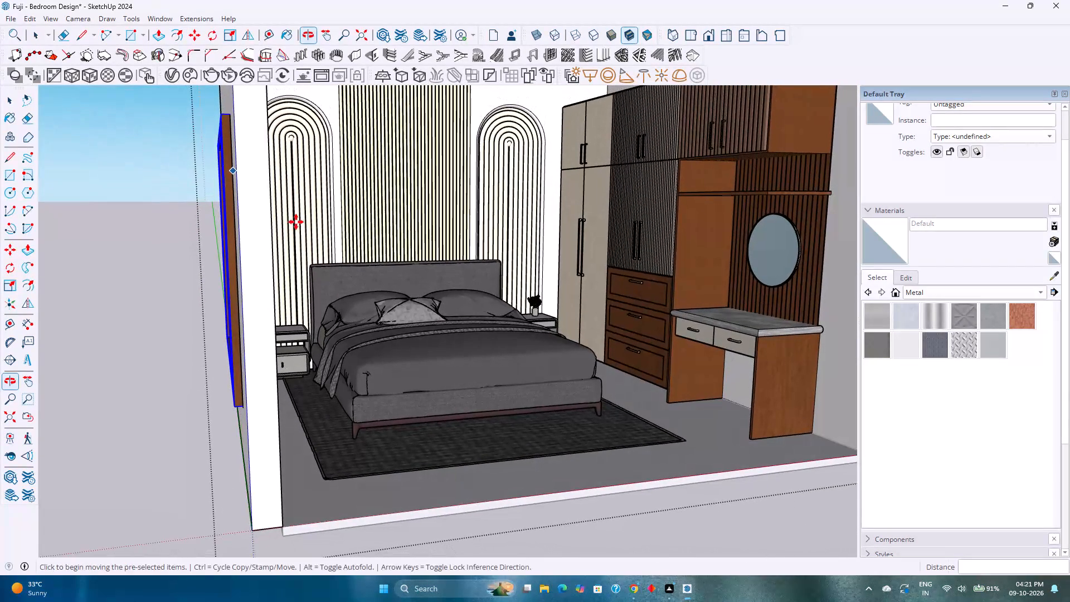
pyautogui.press('Escape')
pyautogui.press('space')
# Save the bedroom model with the window fitted in the side wall.
pyautogui.moveTo(255, 258); pyautogui.dragTo(247, 259, button='middle')
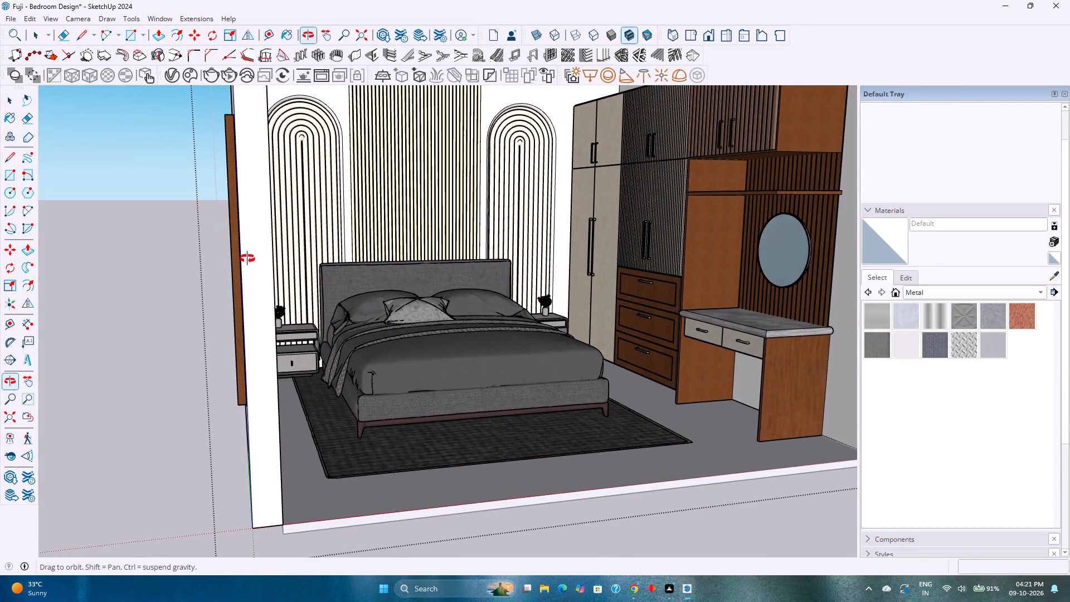
pyautogui.moveTo(247, 259); pyautogui.dragTo(235, 249, button='middle')
pyautogui.scroll(-4, 234, 249)
pyautogui.moveTo(226, 278); pyautogui.dragTo(99, 329, button='middle')
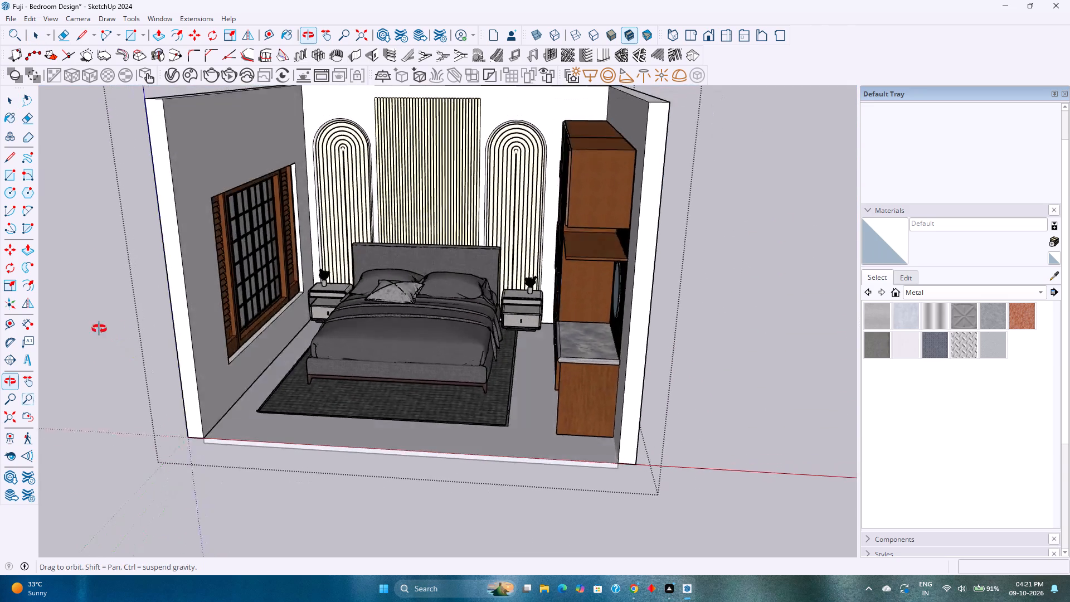
pyautogui.moveTo(99, 329); pyautogui.dragTo(32, 324, button='middle')
pyautogui.moveTo(88, 327); pyautogui.dragTo(159, 308, button='middle')
pyautogui.hotkey('ctrl', 's')
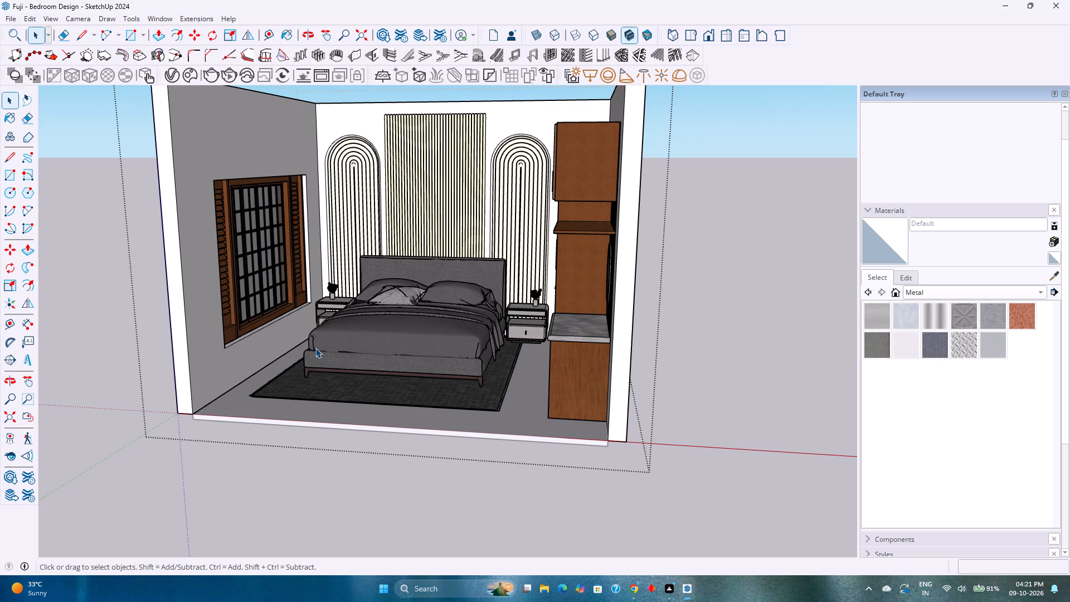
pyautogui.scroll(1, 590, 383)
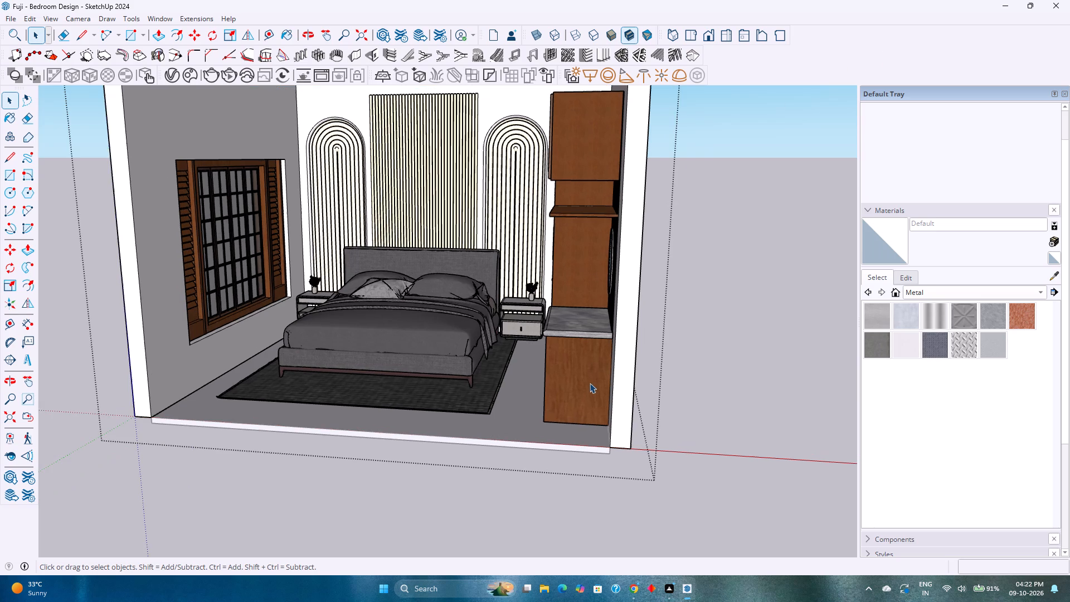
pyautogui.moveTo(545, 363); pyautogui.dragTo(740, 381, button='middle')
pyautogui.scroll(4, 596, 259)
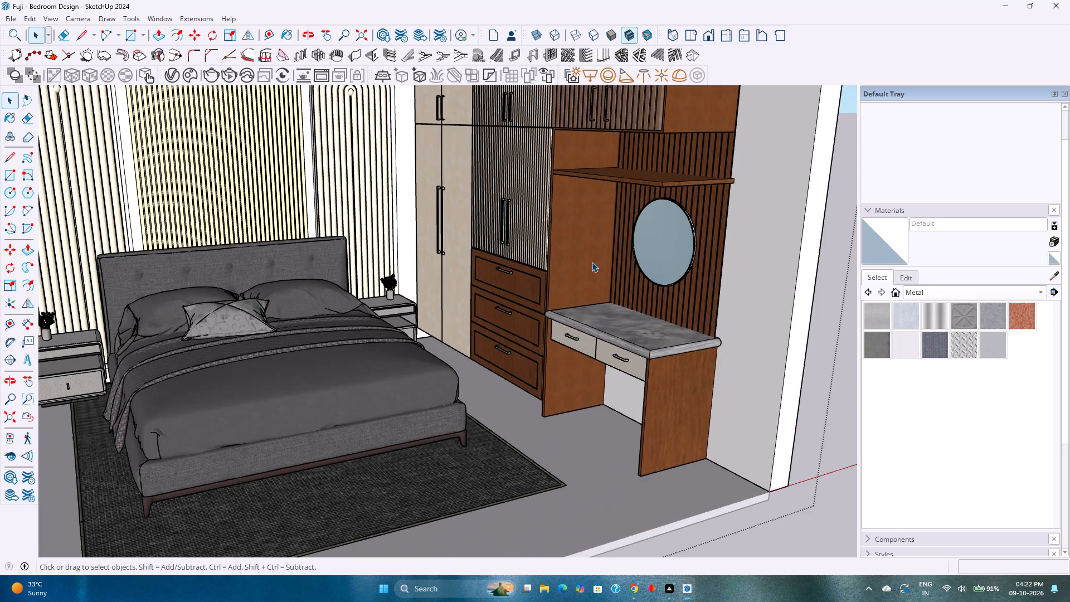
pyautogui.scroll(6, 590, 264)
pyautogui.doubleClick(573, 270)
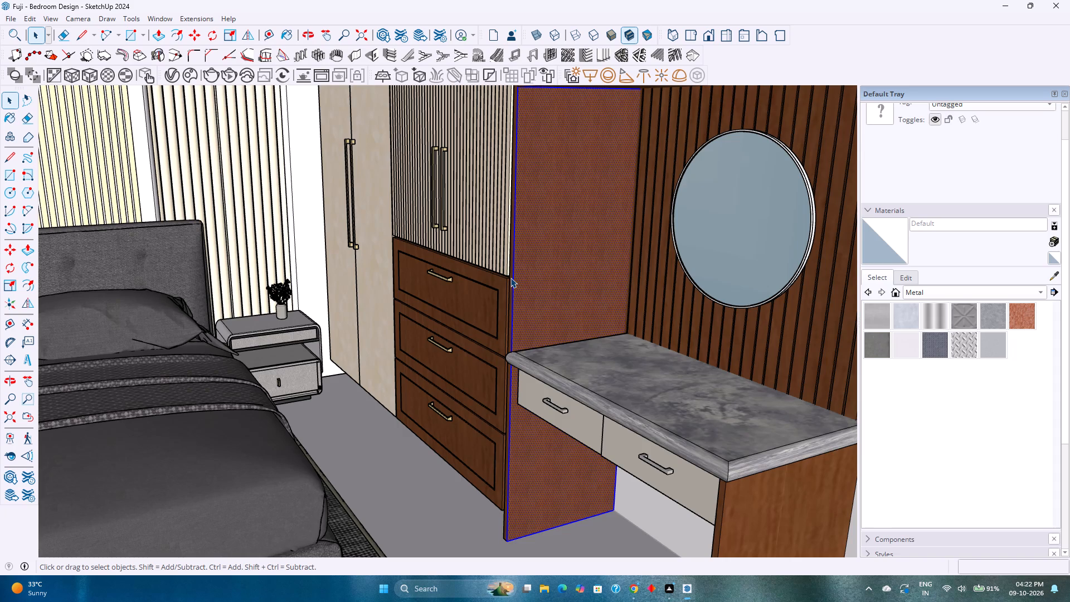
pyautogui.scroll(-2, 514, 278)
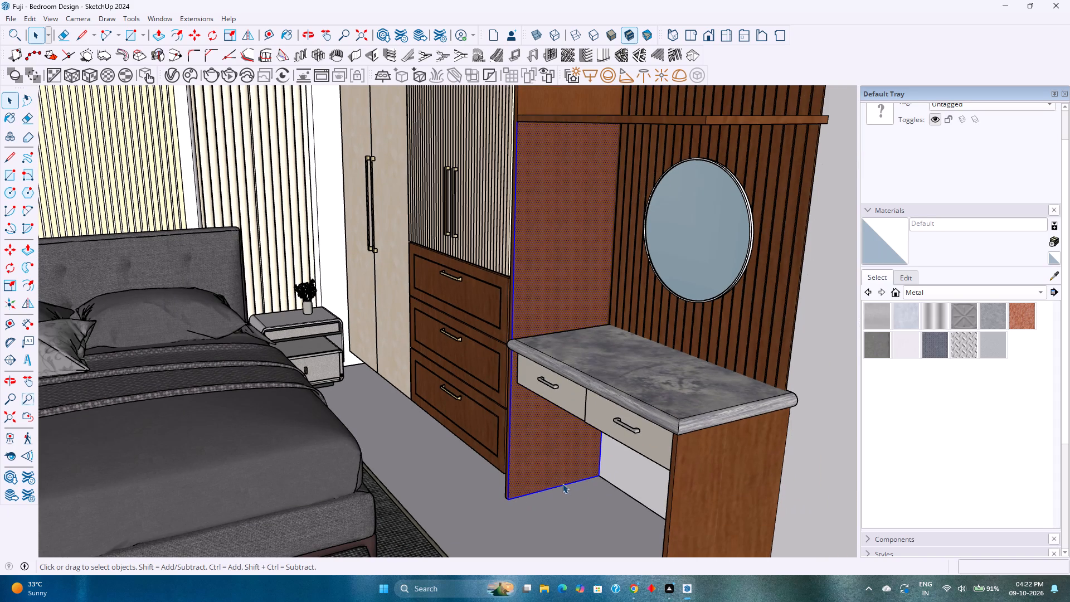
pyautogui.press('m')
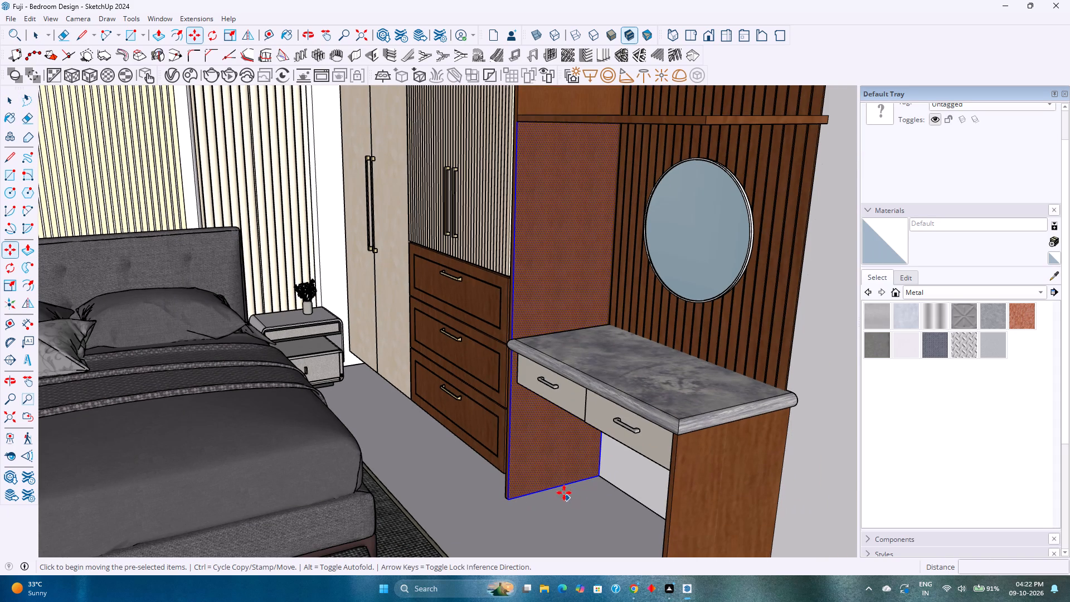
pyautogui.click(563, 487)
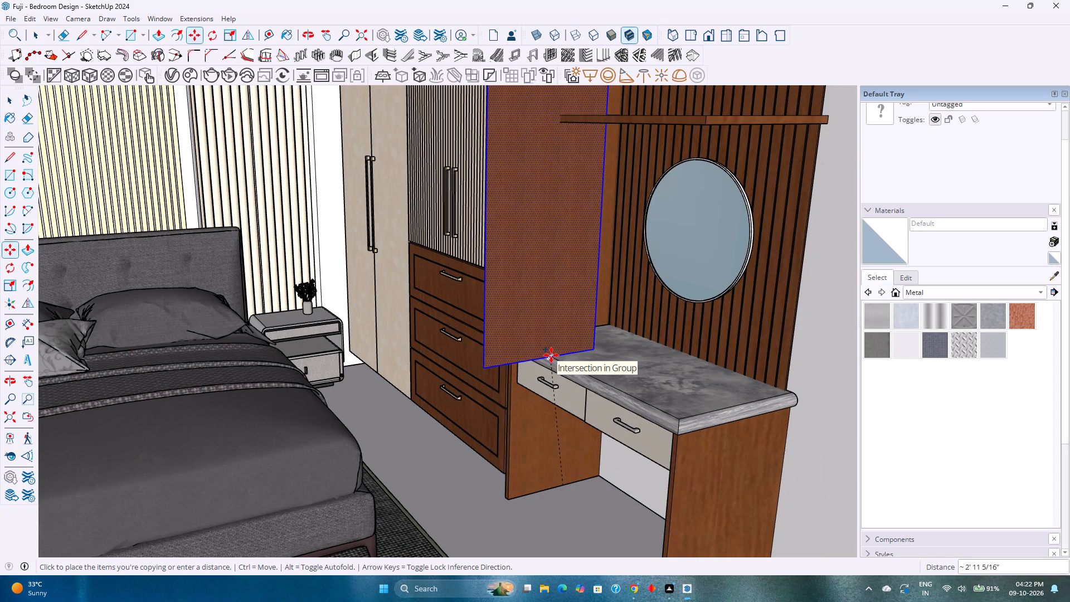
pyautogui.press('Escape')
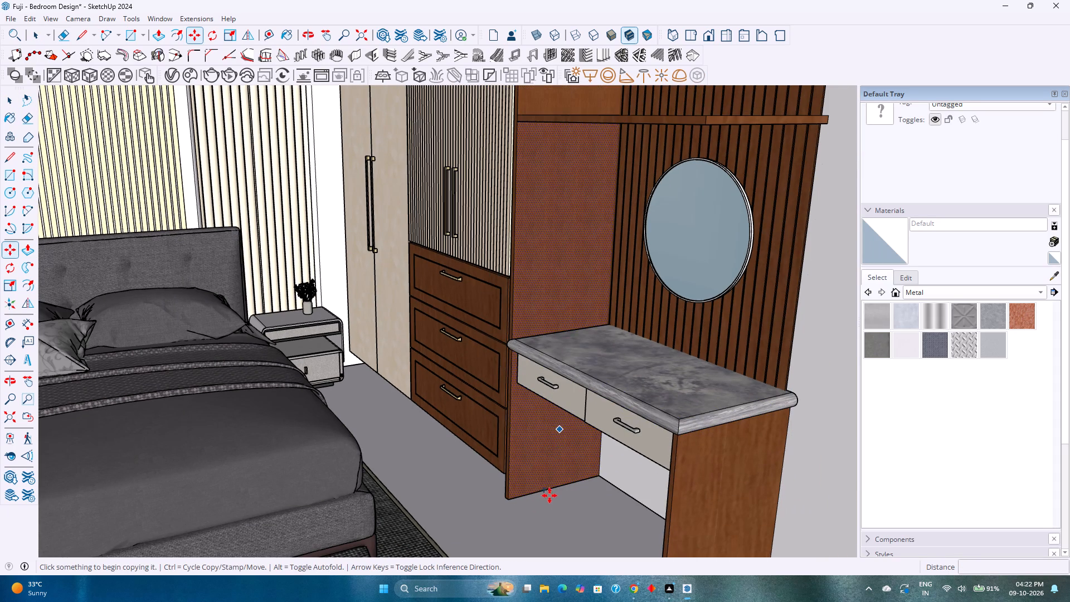
# Copy the bottom edge of the wooden side panel beside the dressing table 4' straight up onto the panel face.
pyautogui.press('space')
pyautogui.click(551, 489)
pyautogui.press('m')
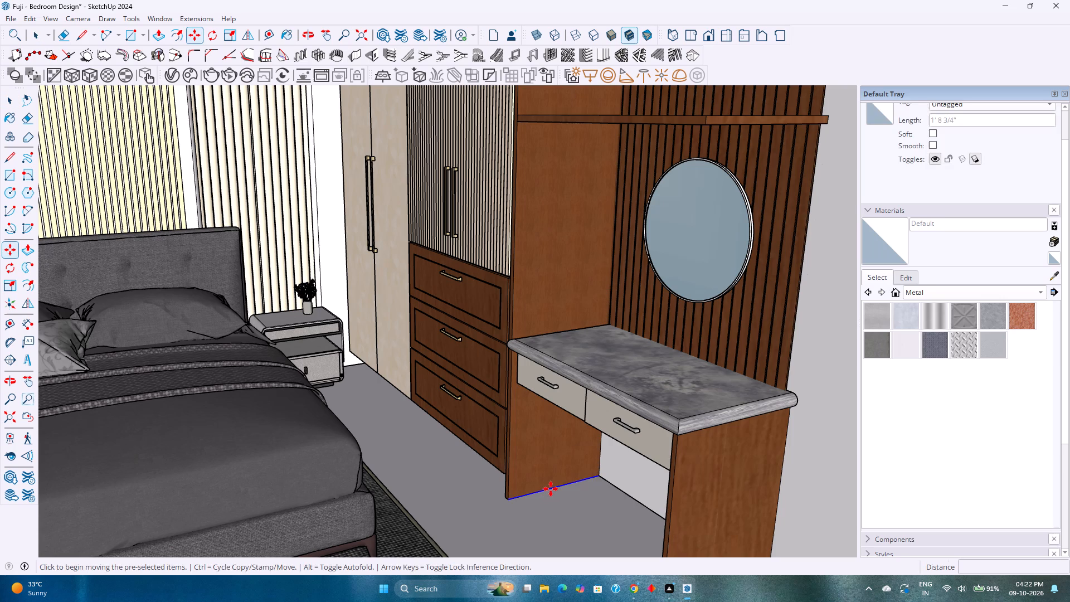
pyautogui.click(551, 489)
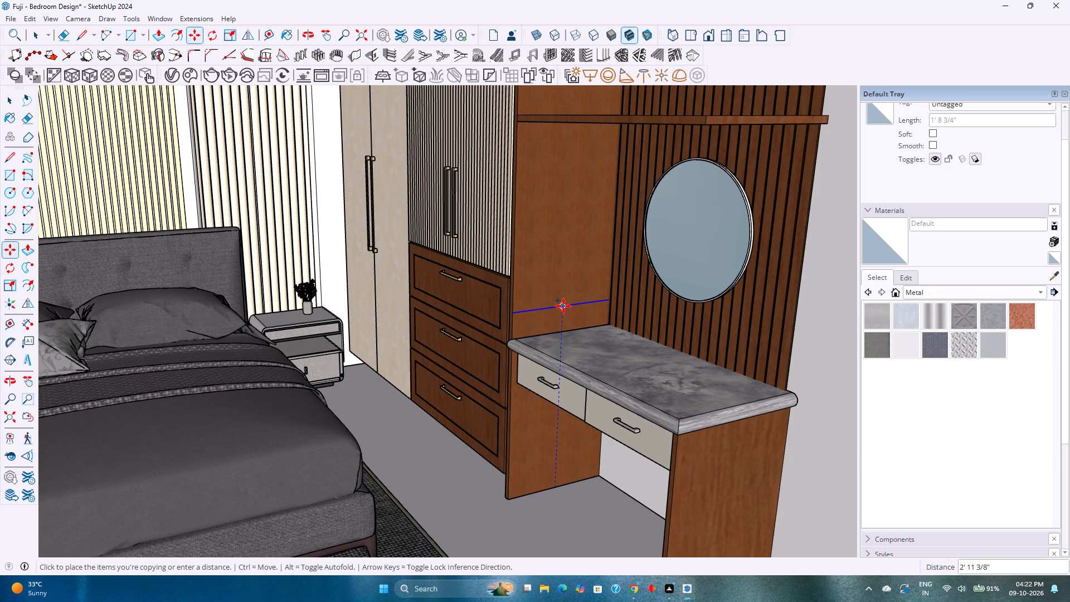
pyautogui.press('Up')
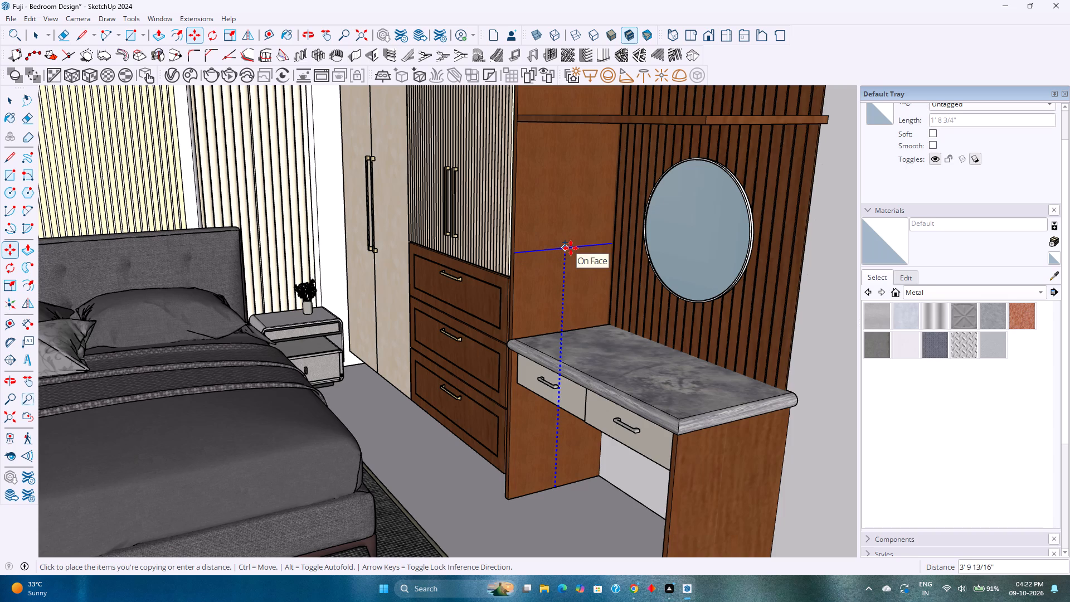
pyautogui.write("4'")
pyautogui.press('Return')
# Move the copied edge 6" straight down on the side panel, above the dressing table countertop.
pyautogui.moveTo(617, 260); pyautogui.dragTo(678, 254, button='middle')
pyautogui.keyDown('shift'); pyautogui.moveTo(624, 275); pyautogui.dragTo(539, 314, button='middle'); pyautogui.keyUp('shift')
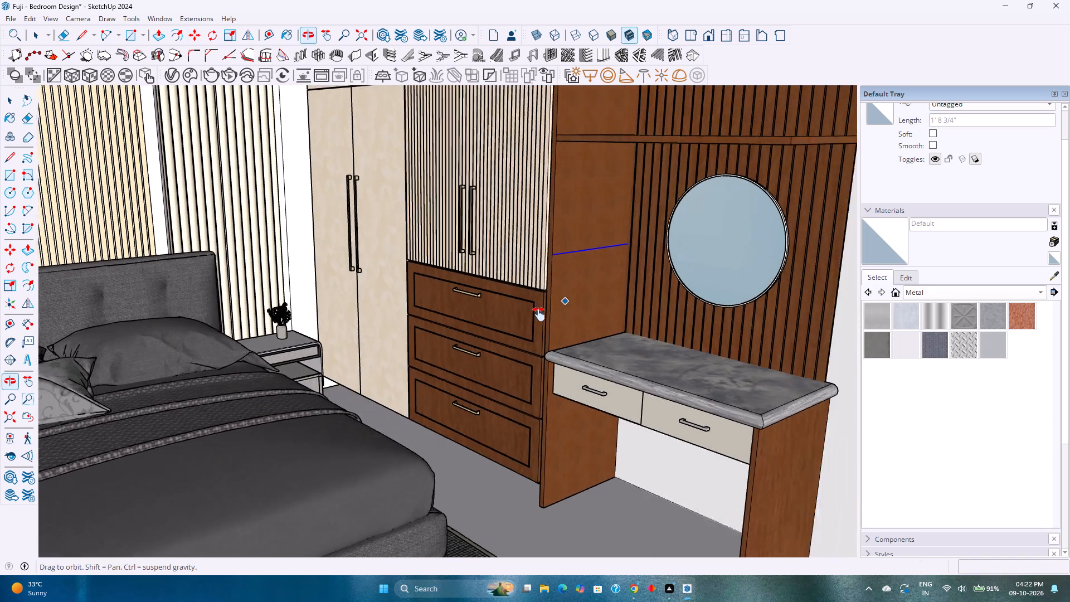
pyautogui.keyDown('shift'); pyautogui.moveTo(539, 314); pyautogui.dragTo(426, 433, button='middle'); pyautogui.keyUp('shift')
pyautogui.moveTo(424, 426); pyautogui.dragTo(424, 375, button='middle')
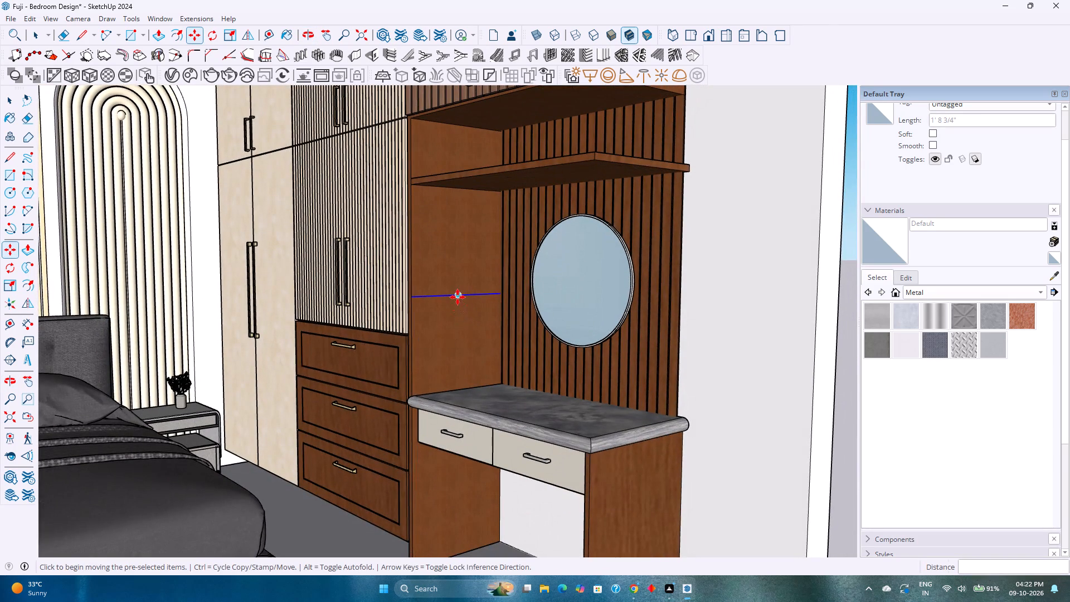
pyautogui.click(458, 297)
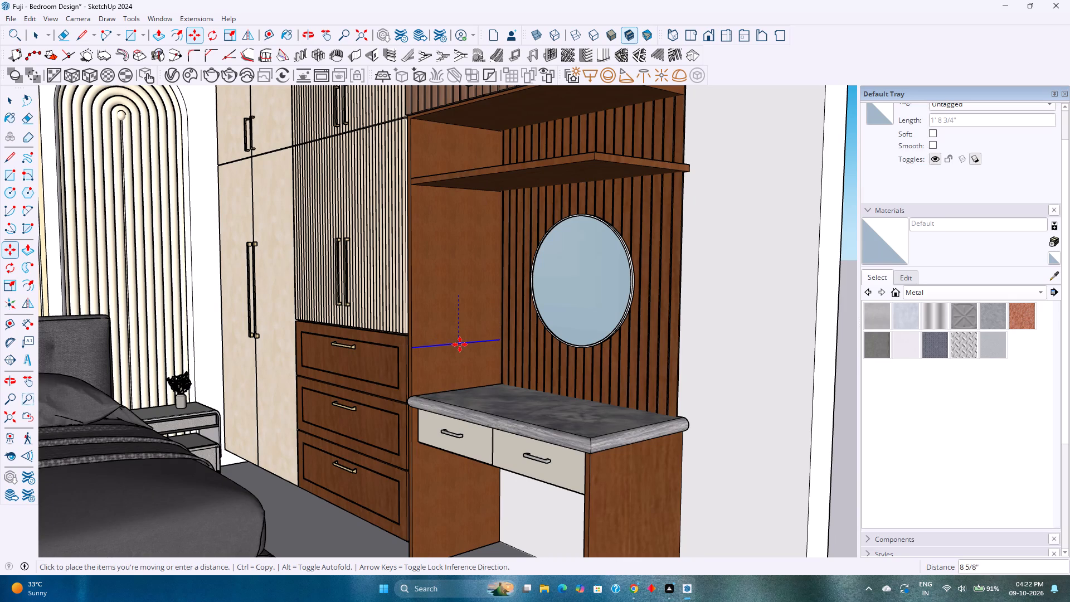
pyautogui.press('Up')
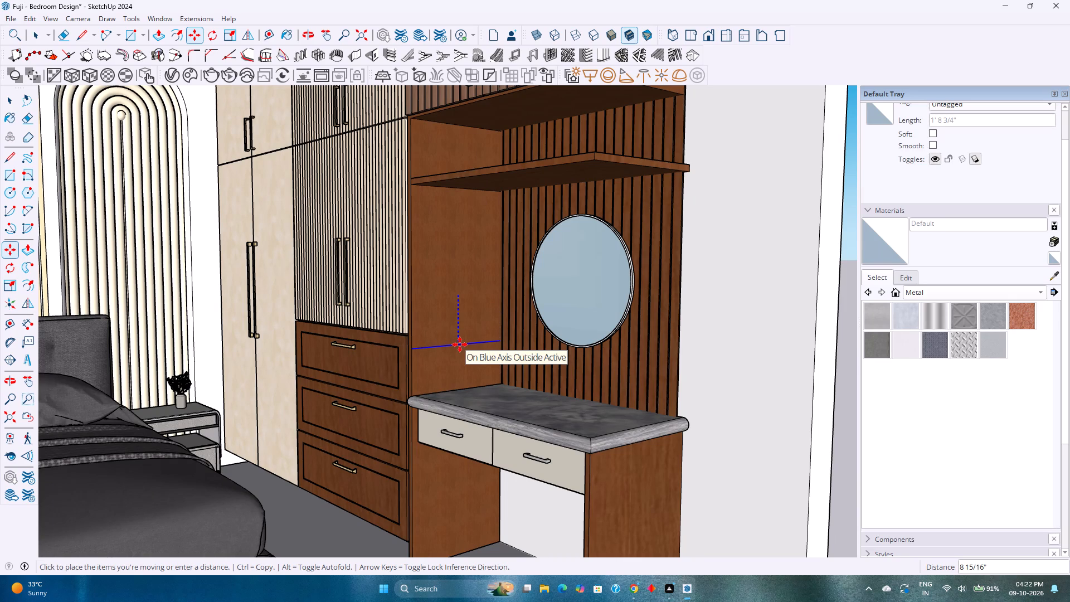
pyautogui.press('6')
pyautogui.press('Return')
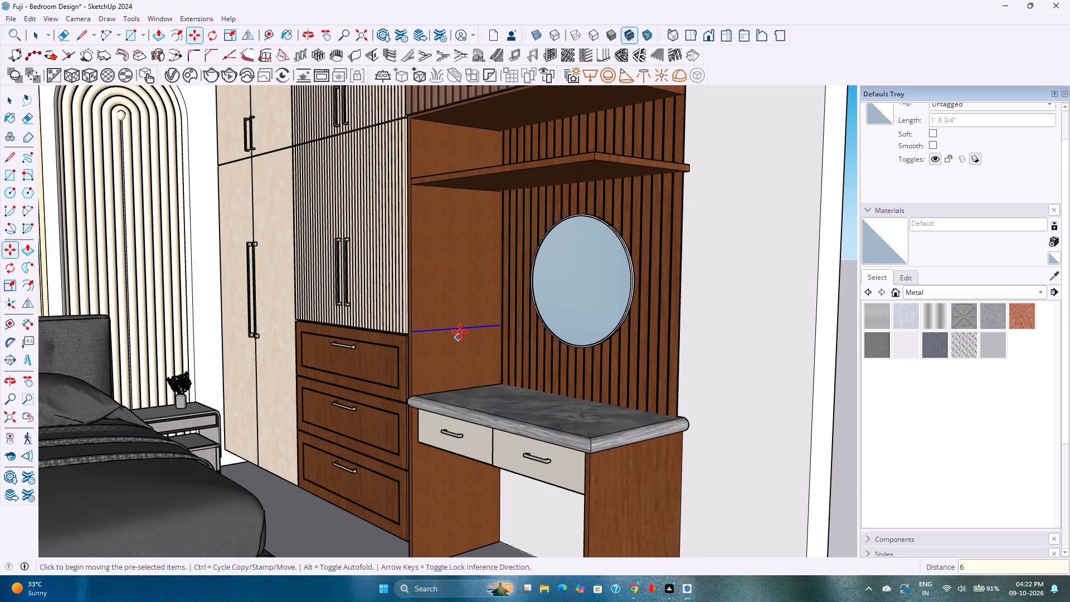
# Copy the horizontal edge 10 mm upward to outline a thin strip across the side panel.
pyautogui.click(460, 328)
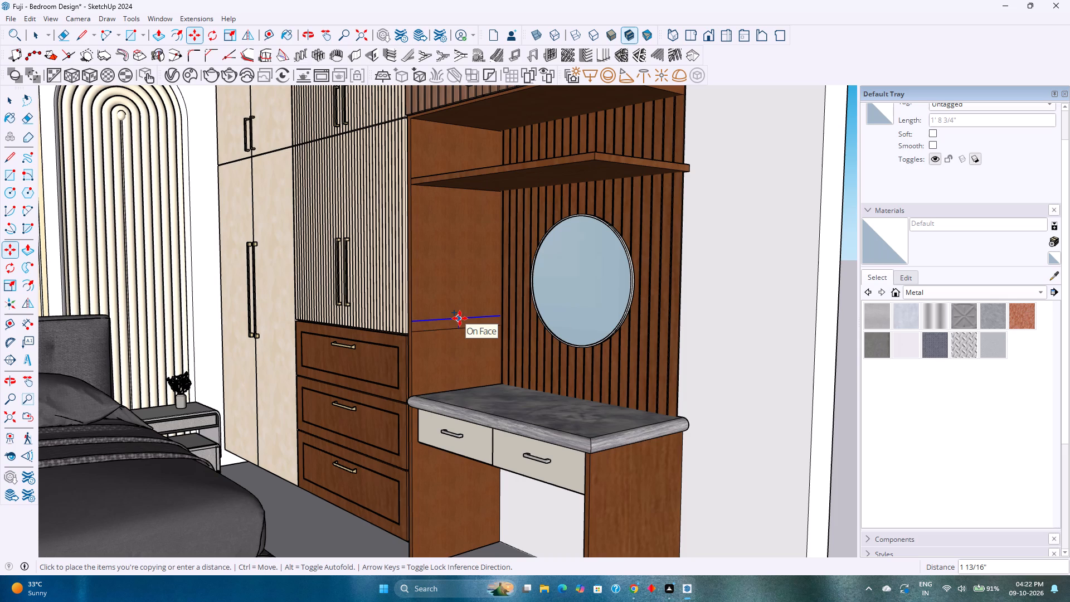
pyautogui.write('0.')
pyautogui.press('5')
pyautogui.press('BackSpace')
pyautogui.press('BackSpace')
pyautogui.press('BackSpace')
pyautogui.write('10')
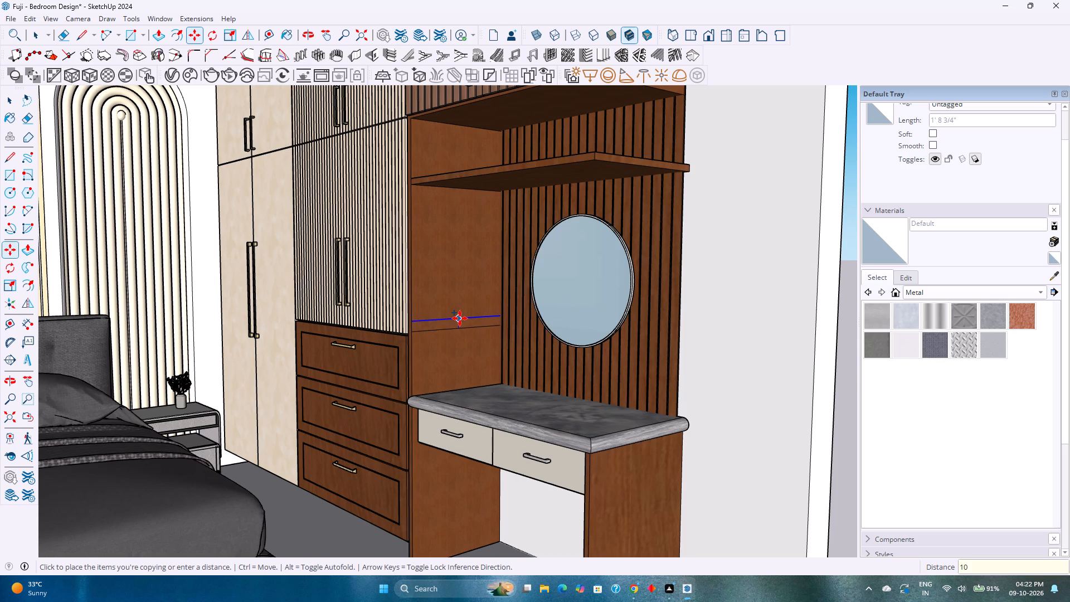
pyautogui.write('mm')
pyautogui.press('Return')
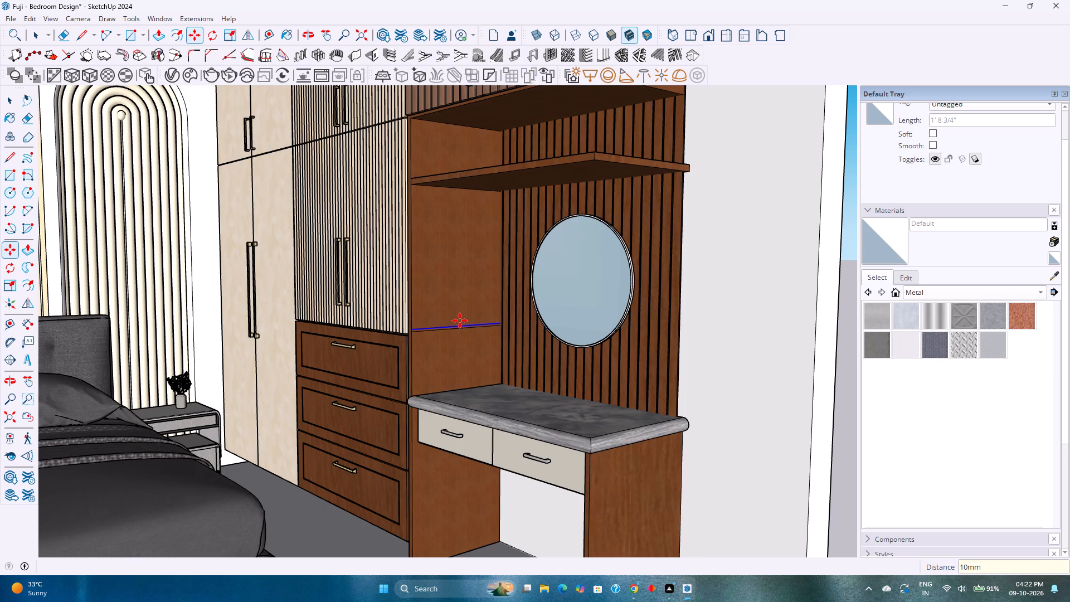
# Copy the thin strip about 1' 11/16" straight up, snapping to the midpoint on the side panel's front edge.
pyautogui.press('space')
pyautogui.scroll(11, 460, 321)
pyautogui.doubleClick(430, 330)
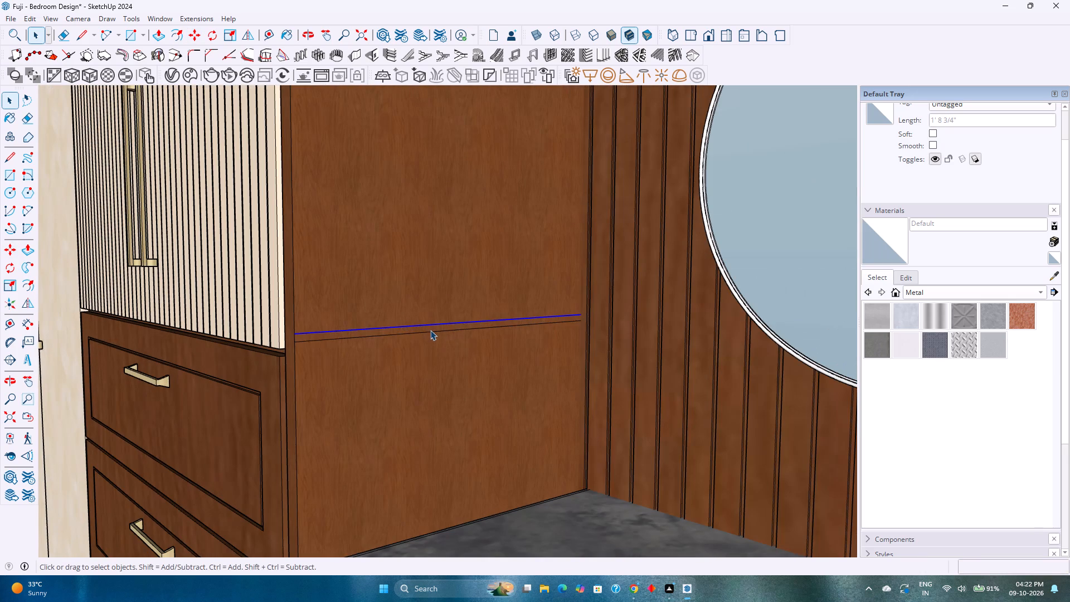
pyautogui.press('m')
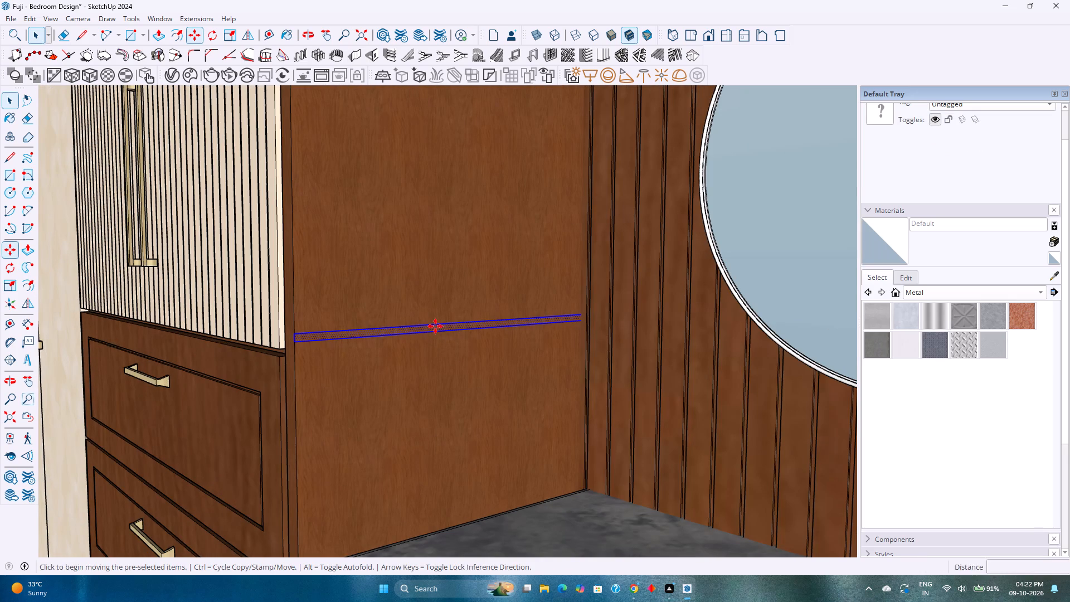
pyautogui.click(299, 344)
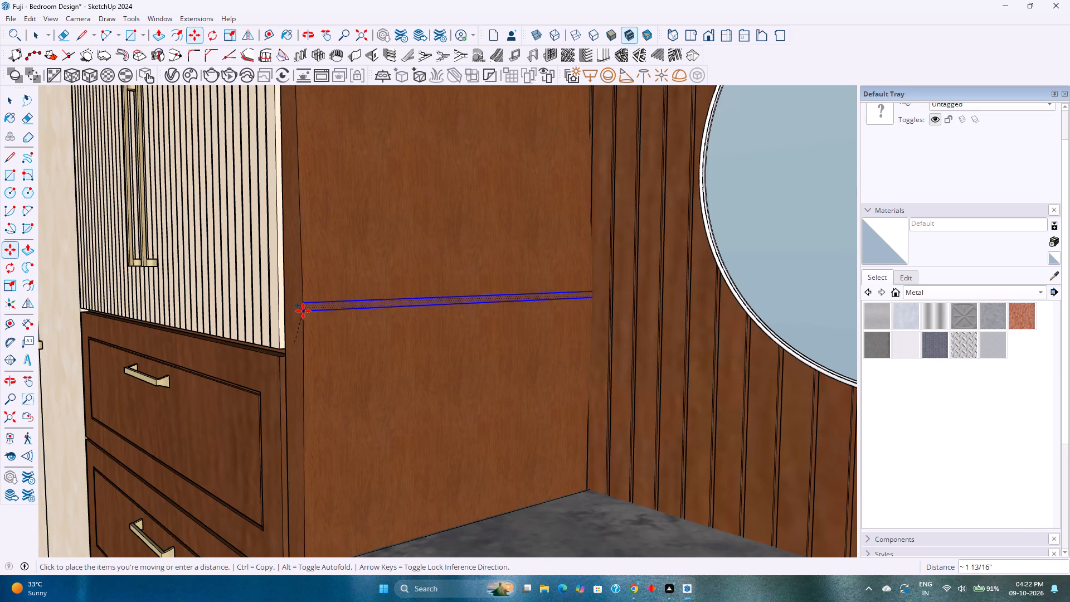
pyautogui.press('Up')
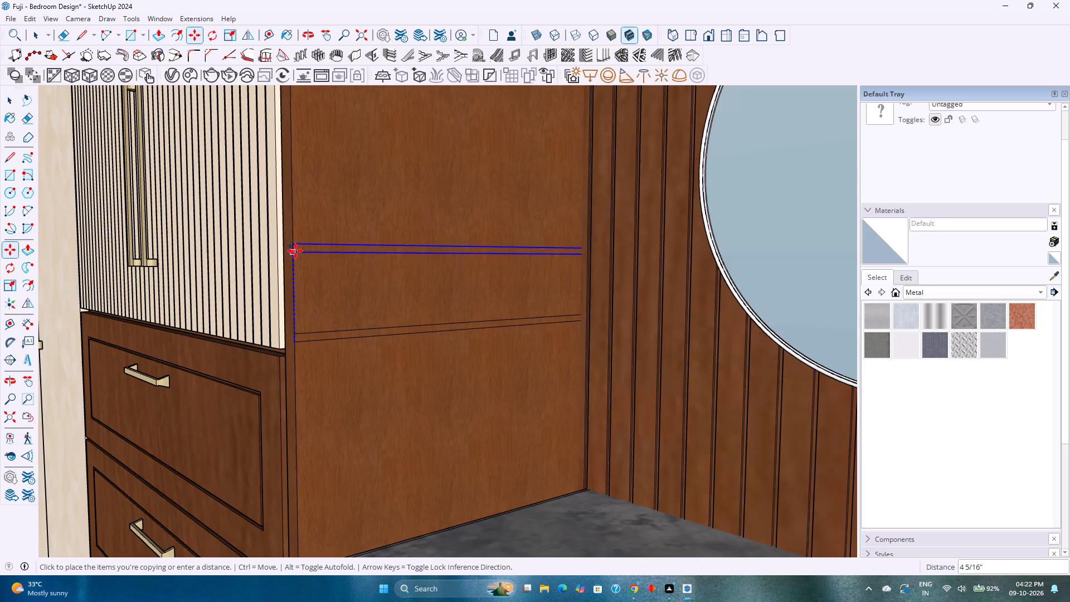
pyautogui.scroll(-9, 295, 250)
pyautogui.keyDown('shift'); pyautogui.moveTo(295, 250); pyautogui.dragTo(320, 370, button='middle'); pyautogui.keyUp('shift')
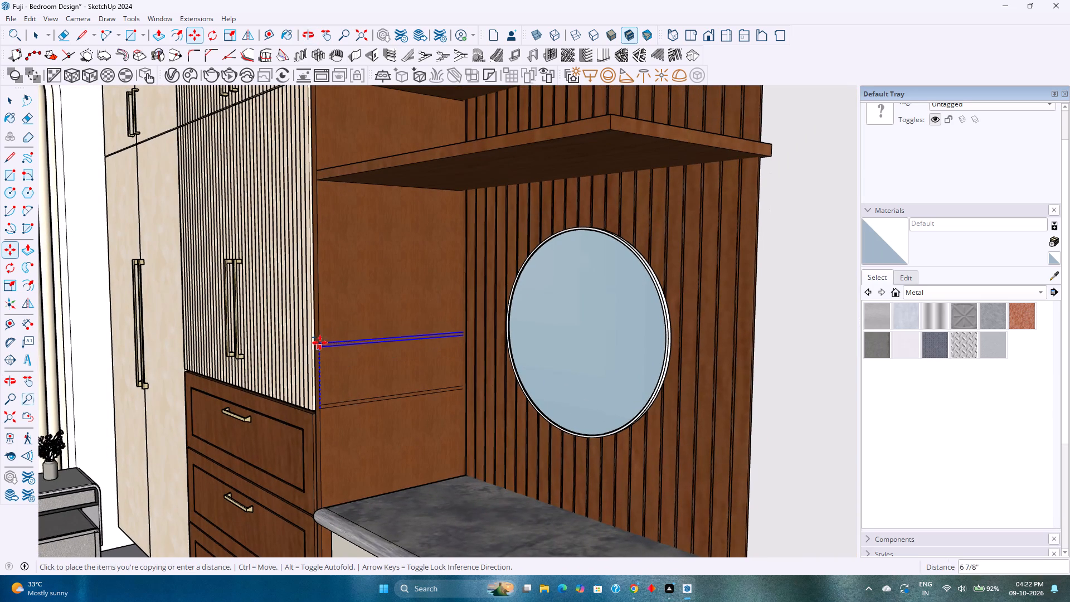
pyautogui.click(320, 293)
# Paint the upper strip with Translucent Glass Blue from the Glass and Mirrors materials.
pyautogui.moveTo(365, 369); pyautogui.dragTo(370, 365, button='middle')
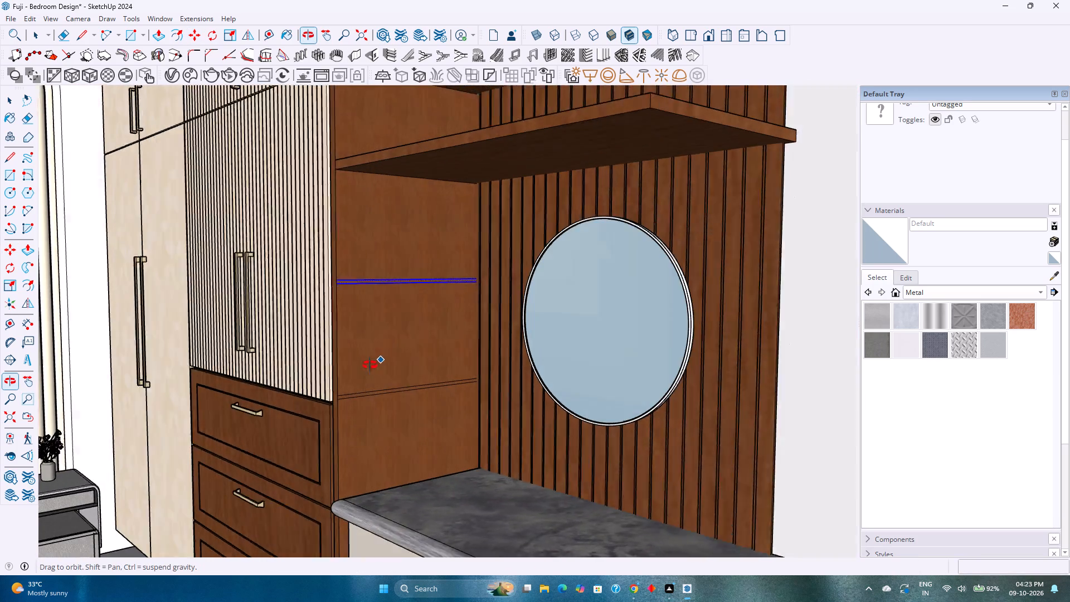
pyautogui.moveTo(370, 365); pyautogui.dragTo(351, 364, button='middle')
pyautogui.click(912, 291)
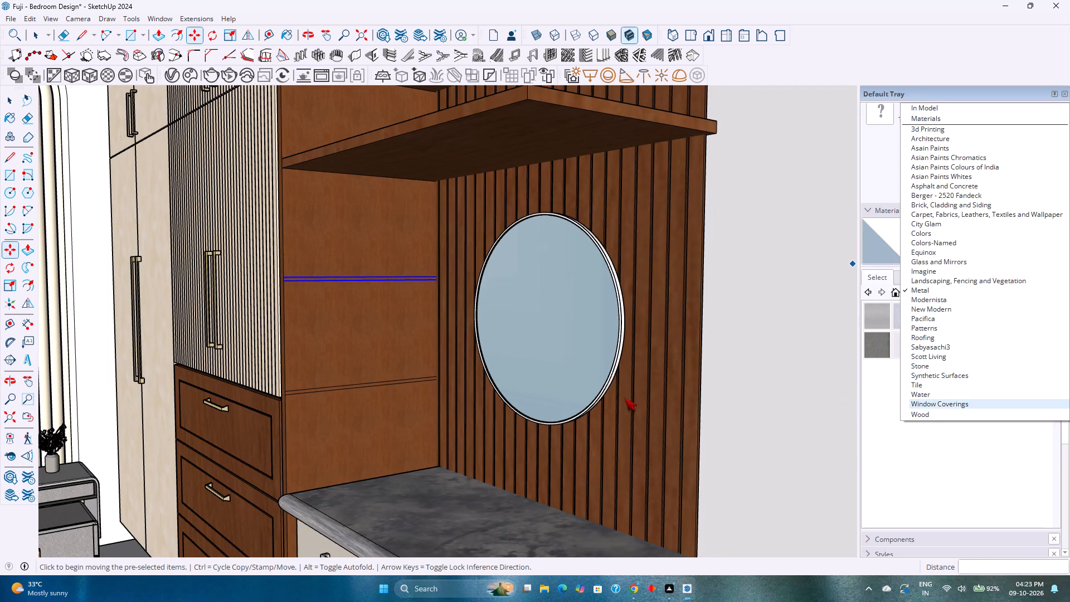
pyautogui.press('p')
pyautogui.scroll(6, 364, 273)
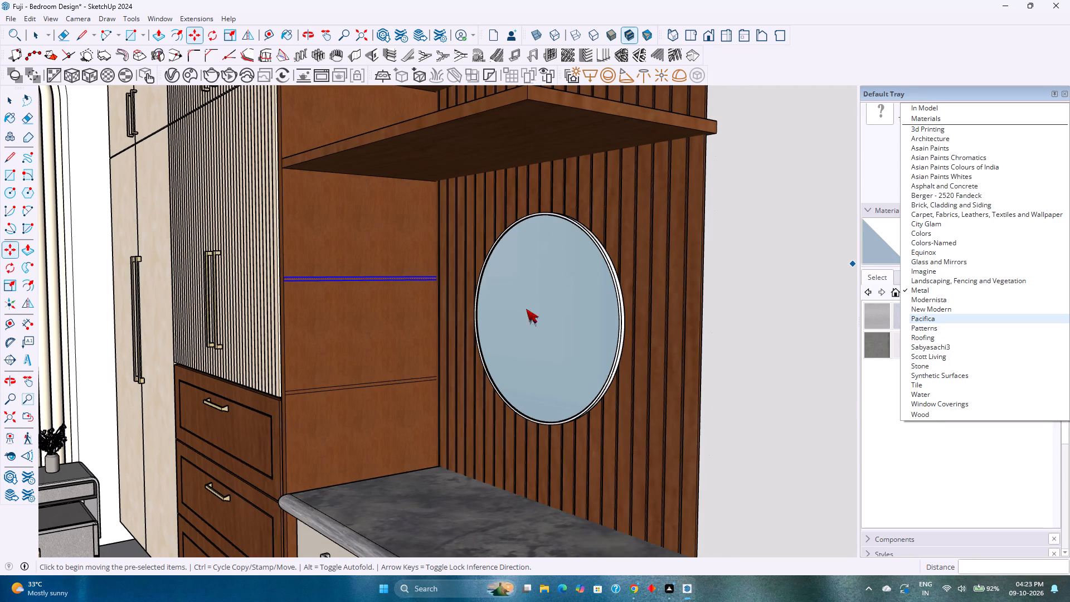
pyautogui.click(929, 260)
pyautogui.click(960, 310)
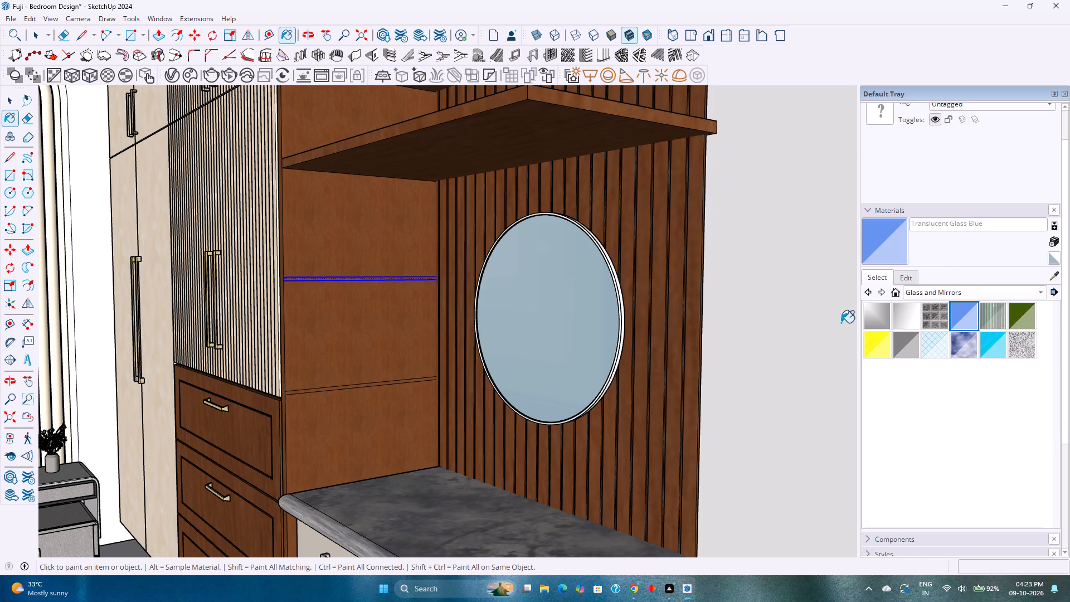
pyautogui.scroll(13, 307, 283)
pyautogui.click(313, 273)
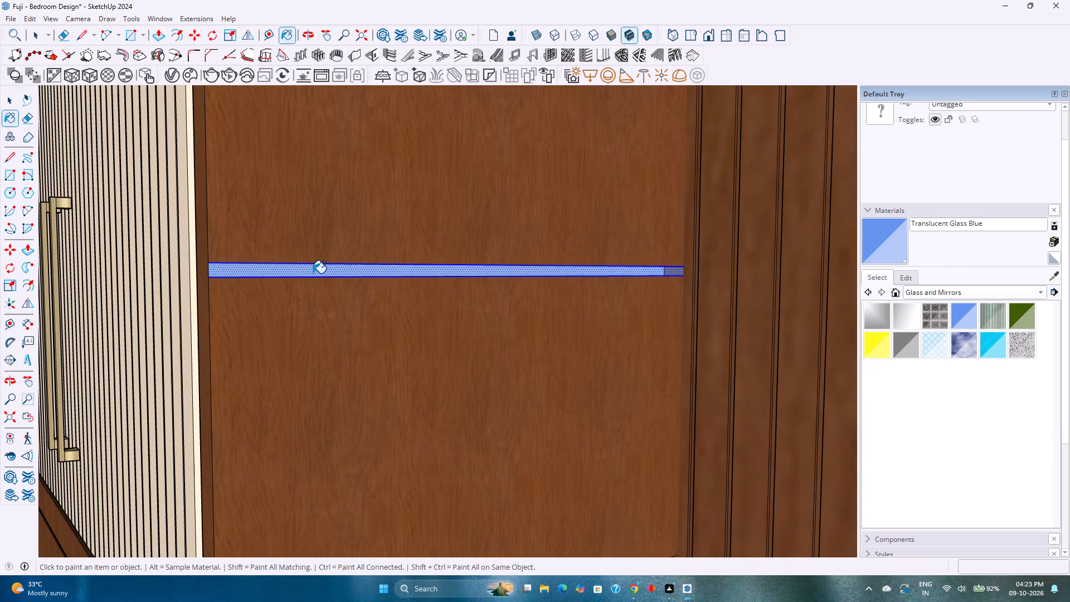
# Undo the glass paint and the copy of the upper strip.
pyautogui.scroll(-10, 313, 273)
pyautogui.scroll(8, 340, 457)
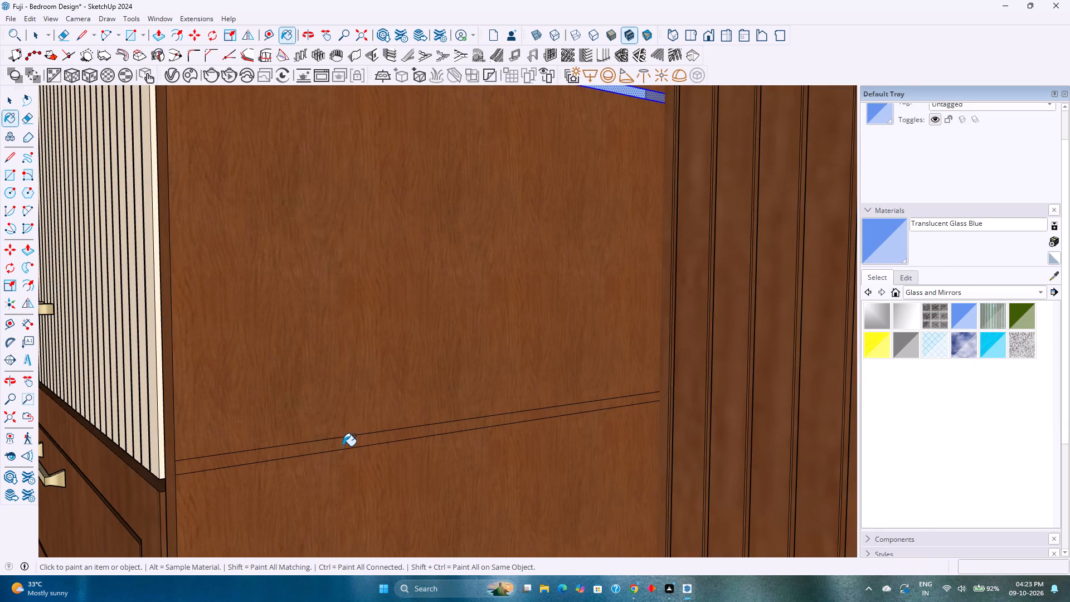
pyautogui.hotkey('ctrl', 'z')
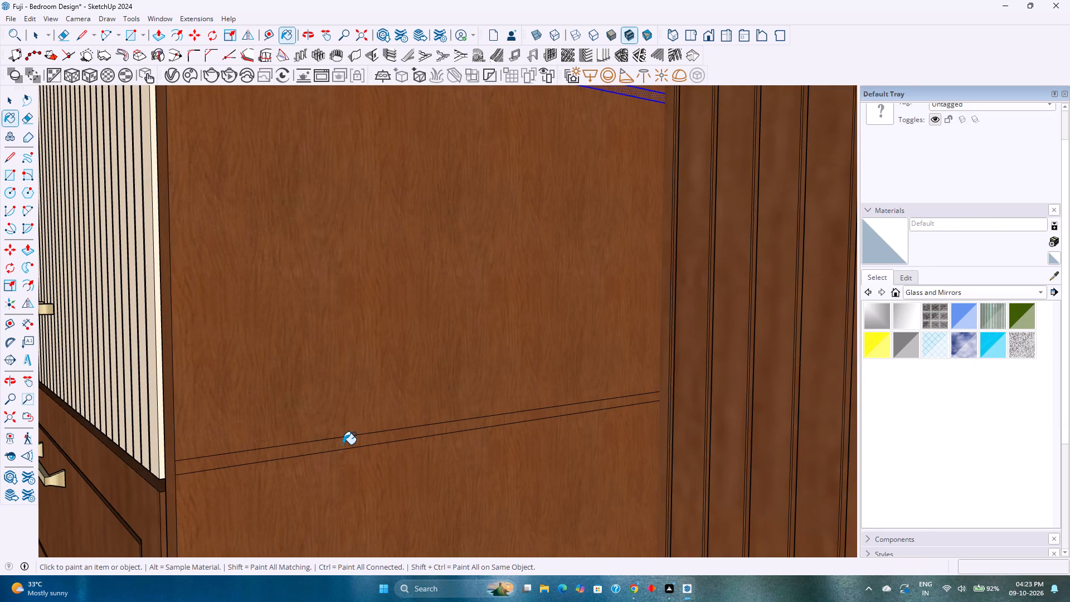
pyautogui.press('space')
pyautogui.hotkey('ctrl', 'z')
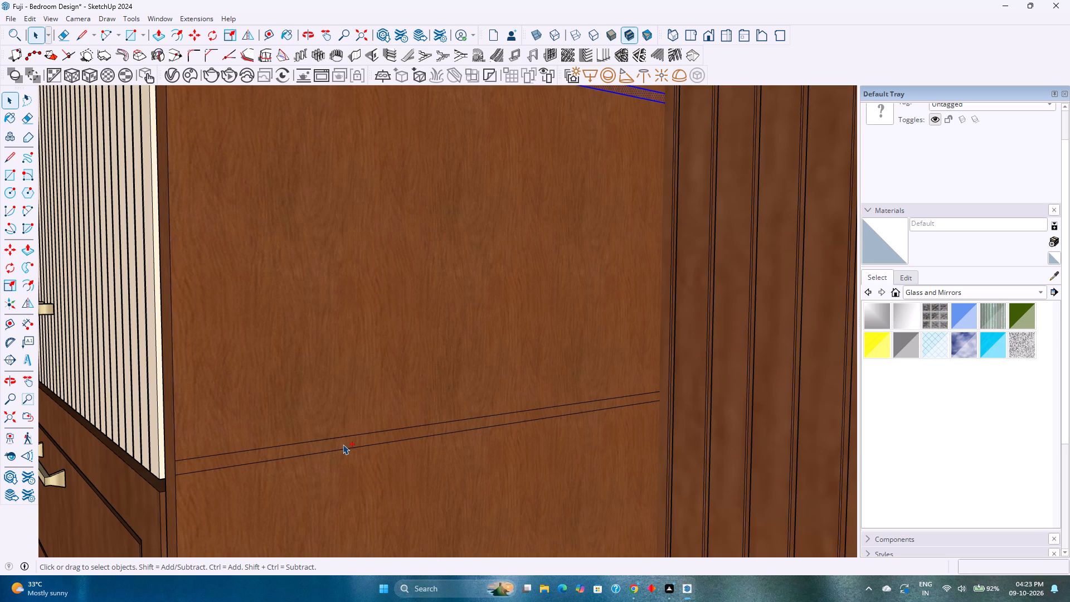
# Group the remaining thin strip's face and edges on the side panel.
pyautogui.doubleClick(343, 444)
pyautogui.rightClick(343, 444)
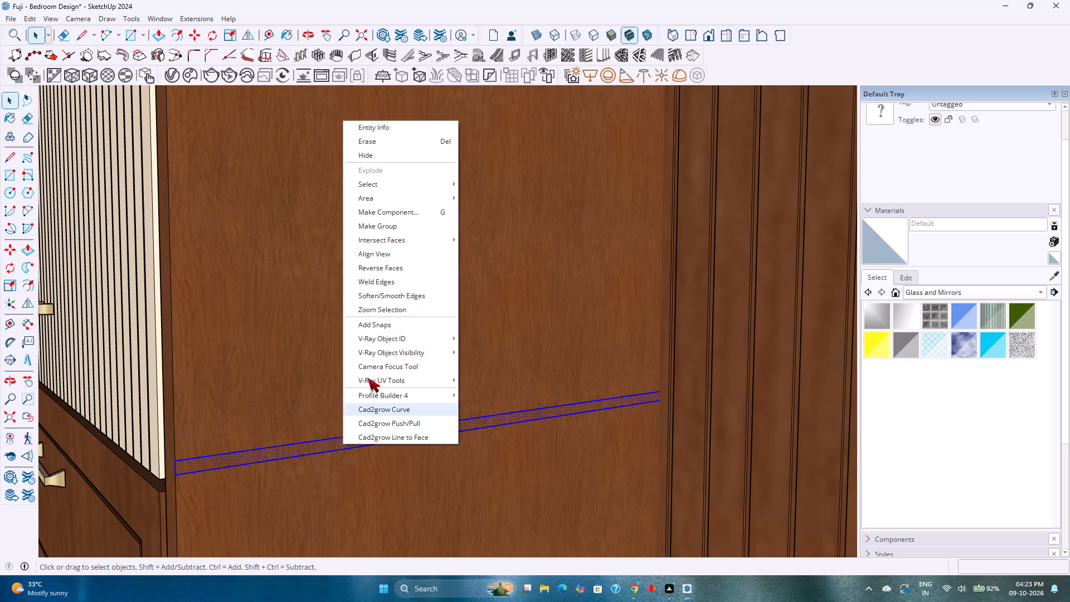
pyautogui.click(408, 229)
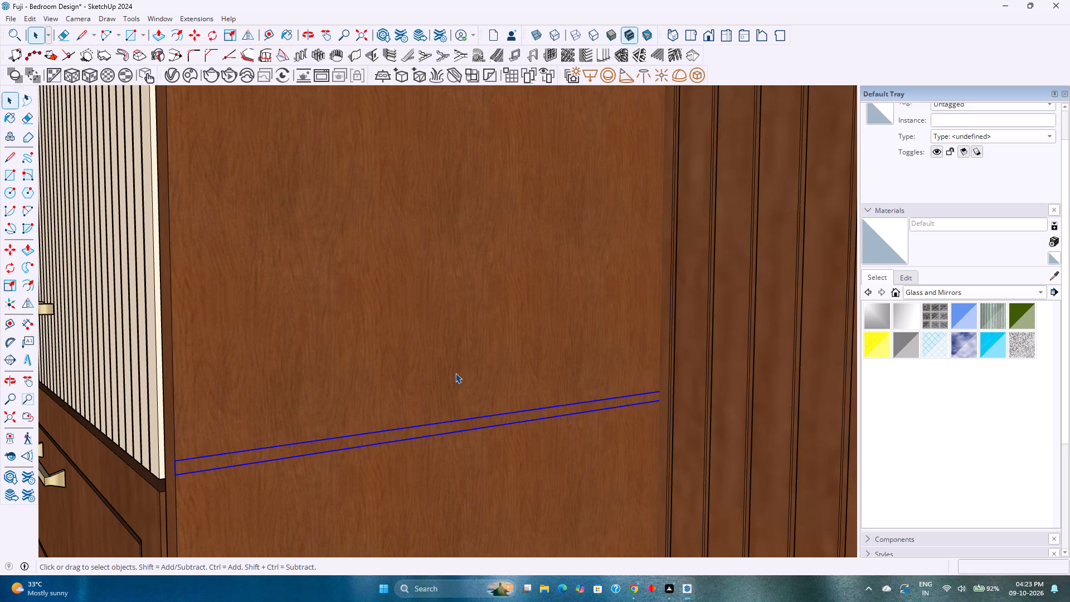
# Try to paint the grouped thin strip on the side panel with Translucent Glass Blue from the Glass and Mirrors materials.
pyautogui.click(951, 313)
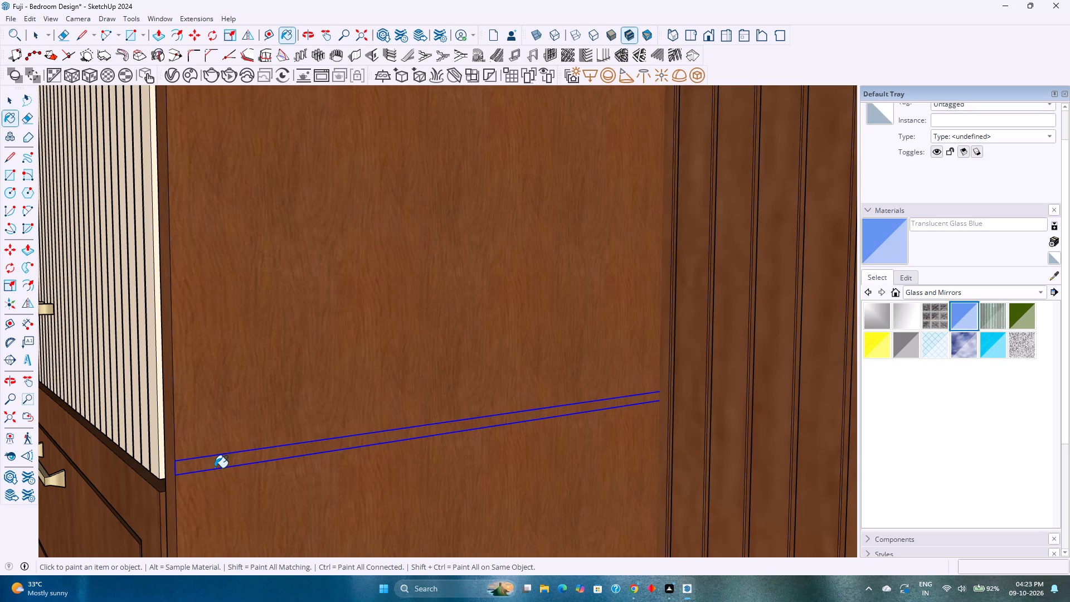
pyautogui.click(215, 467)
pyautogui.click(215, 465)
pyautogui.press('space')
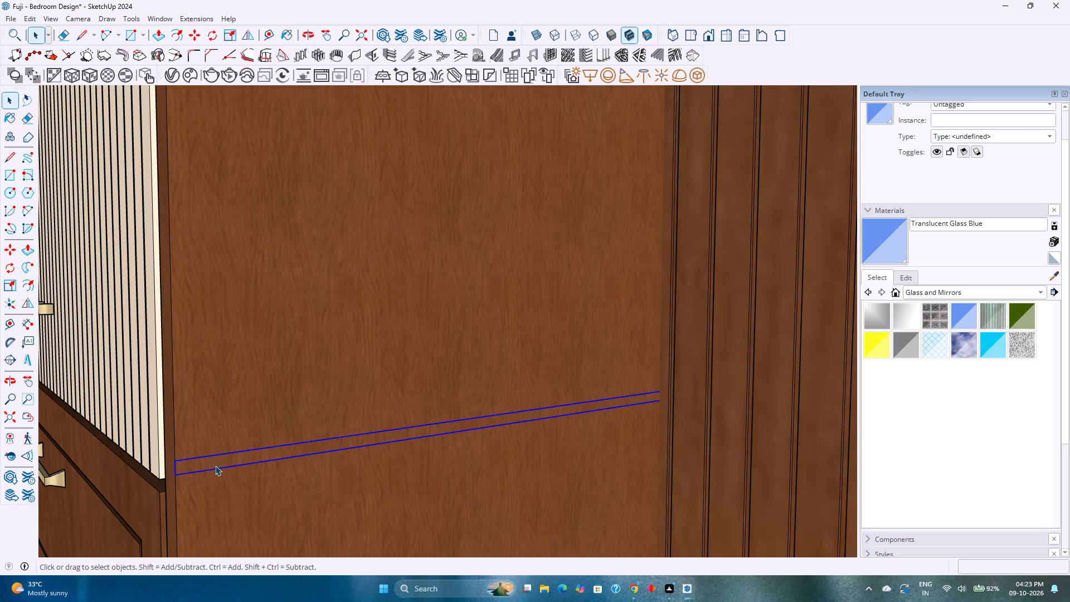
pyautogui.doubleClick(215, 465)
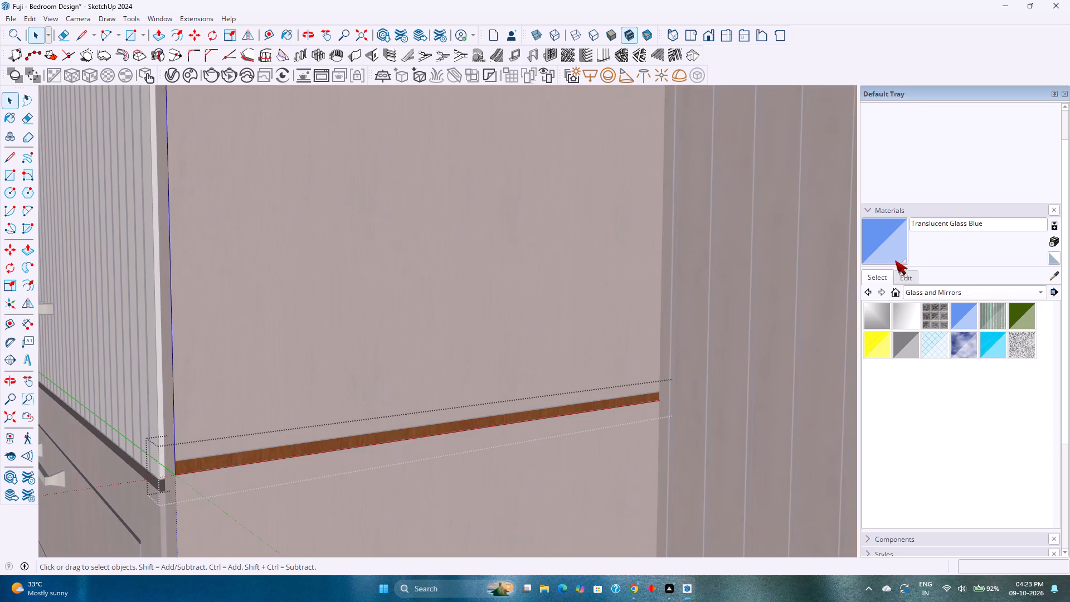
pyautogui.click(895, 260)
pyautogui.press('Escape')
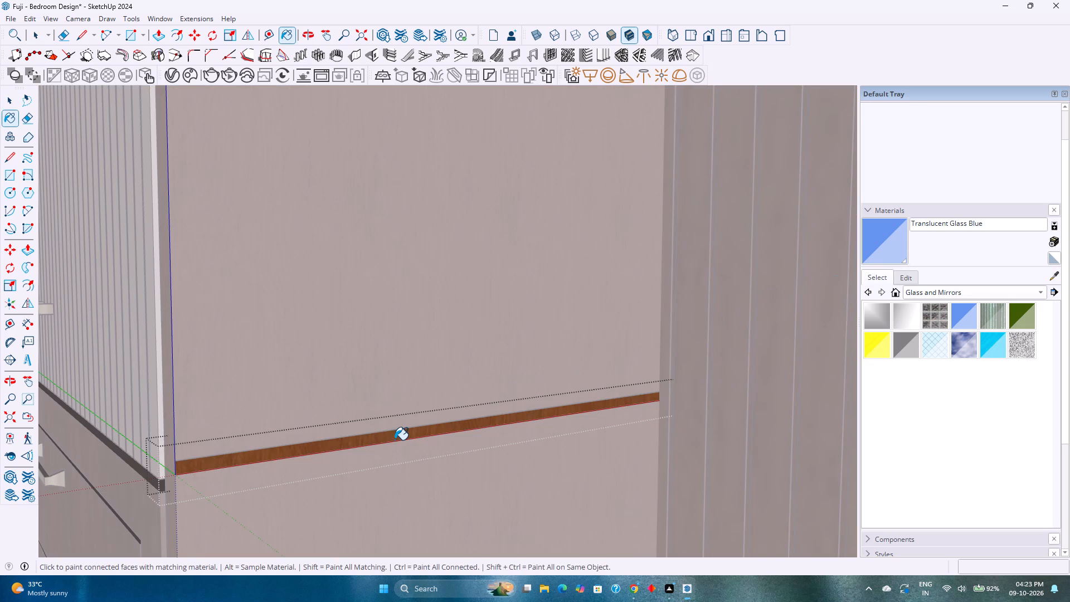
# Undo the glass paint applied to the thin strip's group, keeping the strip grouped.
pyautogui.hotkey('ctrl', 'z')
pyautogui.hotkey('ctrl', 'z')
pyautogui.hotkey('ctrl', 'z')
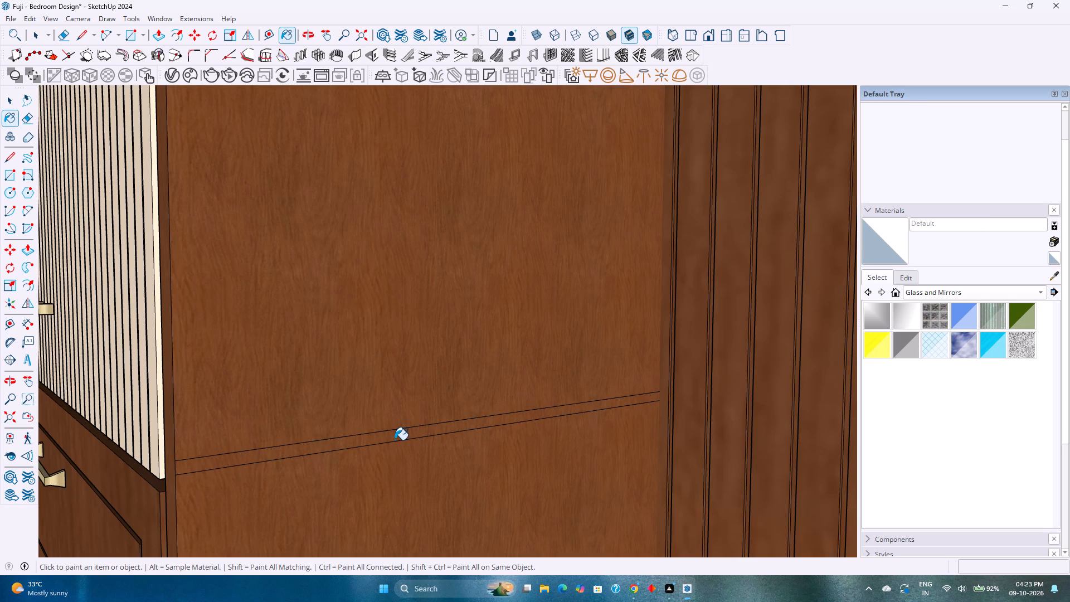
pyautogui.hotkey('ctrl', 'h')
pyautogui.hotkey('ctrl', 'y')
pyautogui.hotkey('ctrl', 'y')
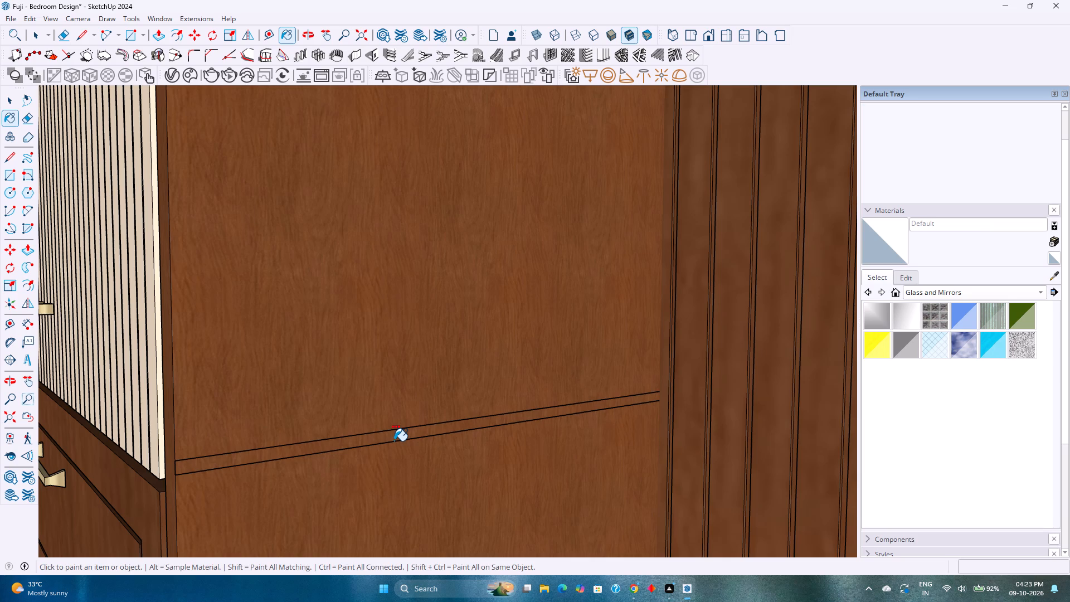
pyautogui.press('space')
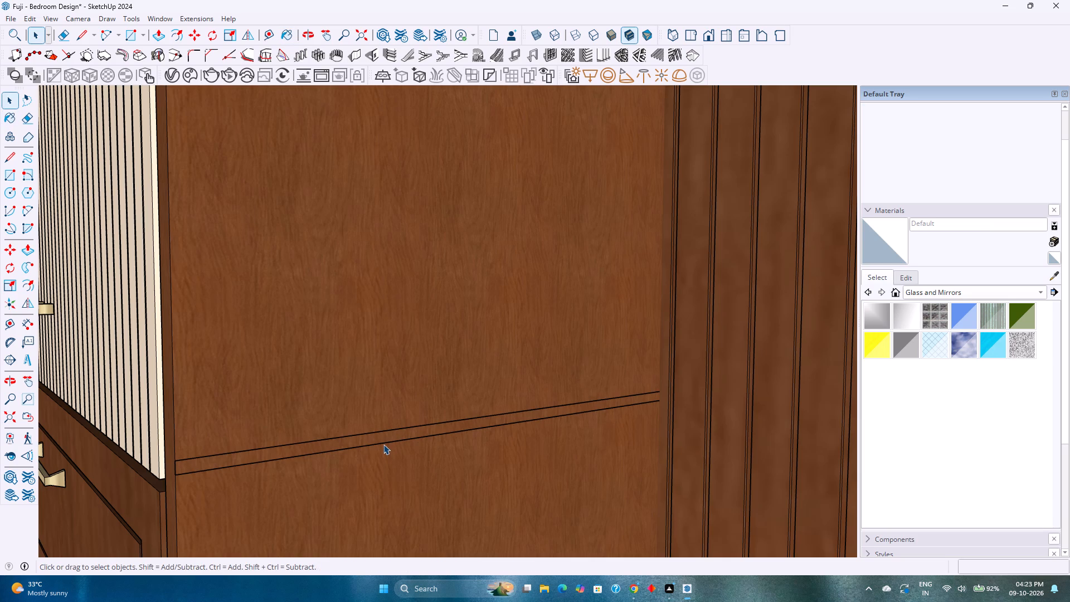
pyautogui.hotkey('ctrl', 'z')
# Paint the thin strip's face inside its group with Translucent Glass Blue from the Glass and Mirrors materials.
pyautogui.doubleClick(378, 435)
pyautogui.click(962, 317)
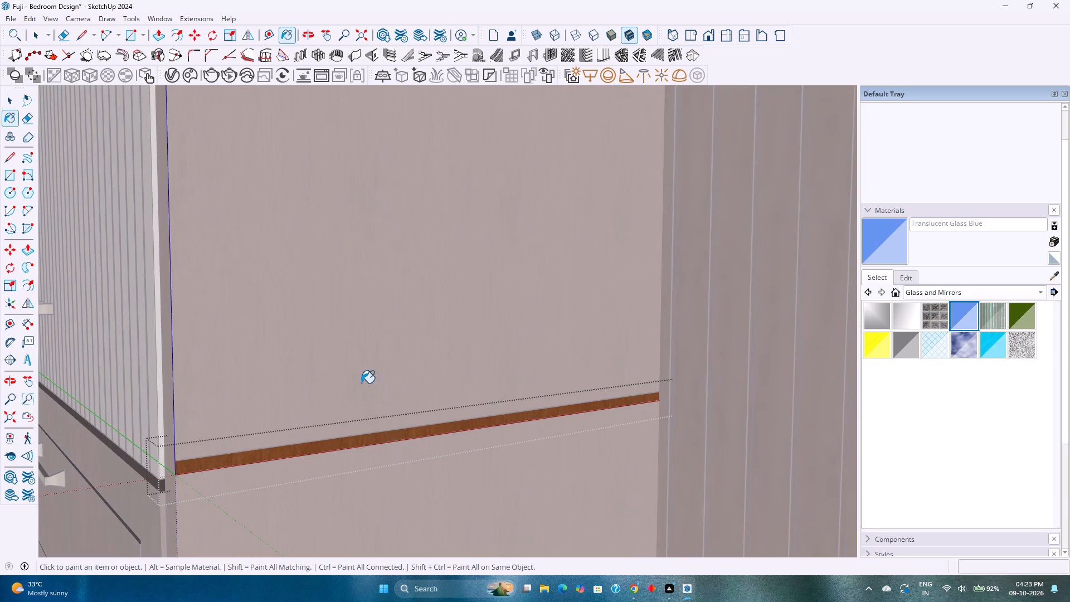
pyautogui.click(296, 452)
pyautogui.press('space')
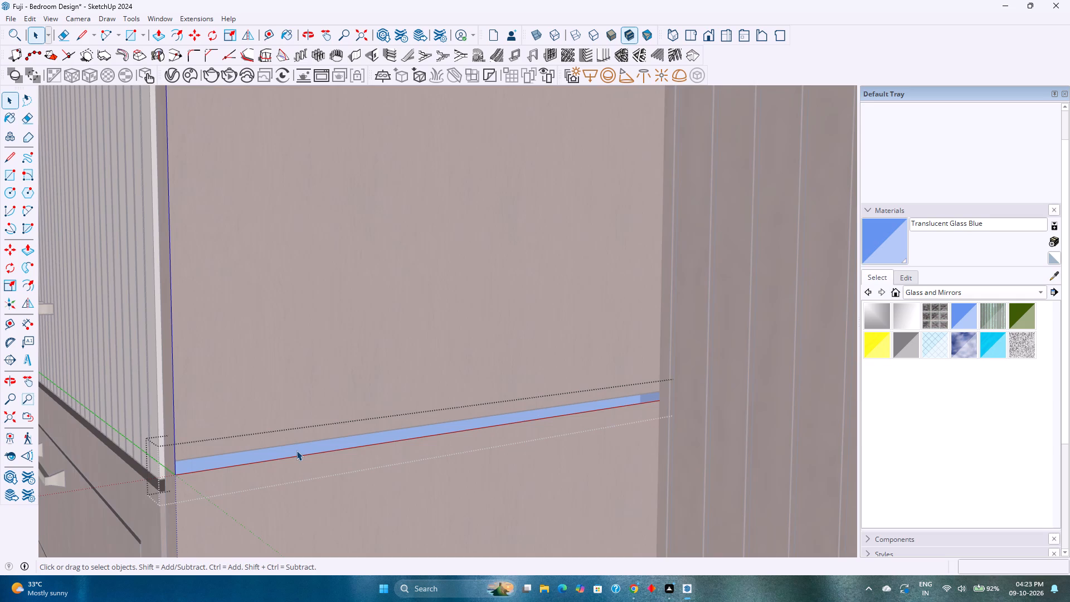
pyautogui.press('Escape')
# Copy the glass strip group about 1' 11/16" straight up along the side panel's front edge.
pyautogui.click(260, 451)
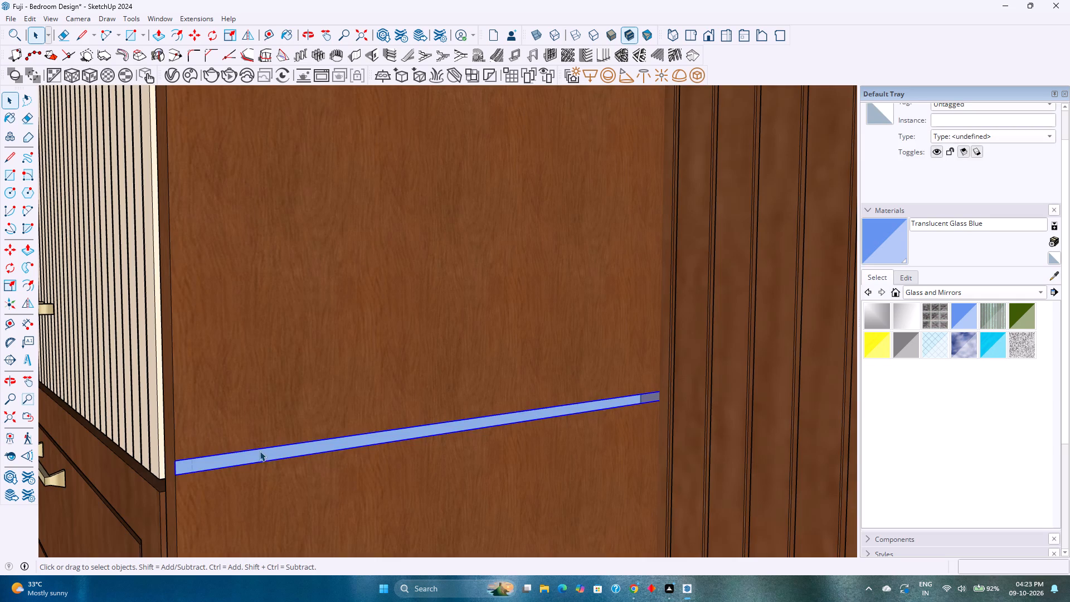
pyautogui.press('m')
pyautogui.click(175, 474)
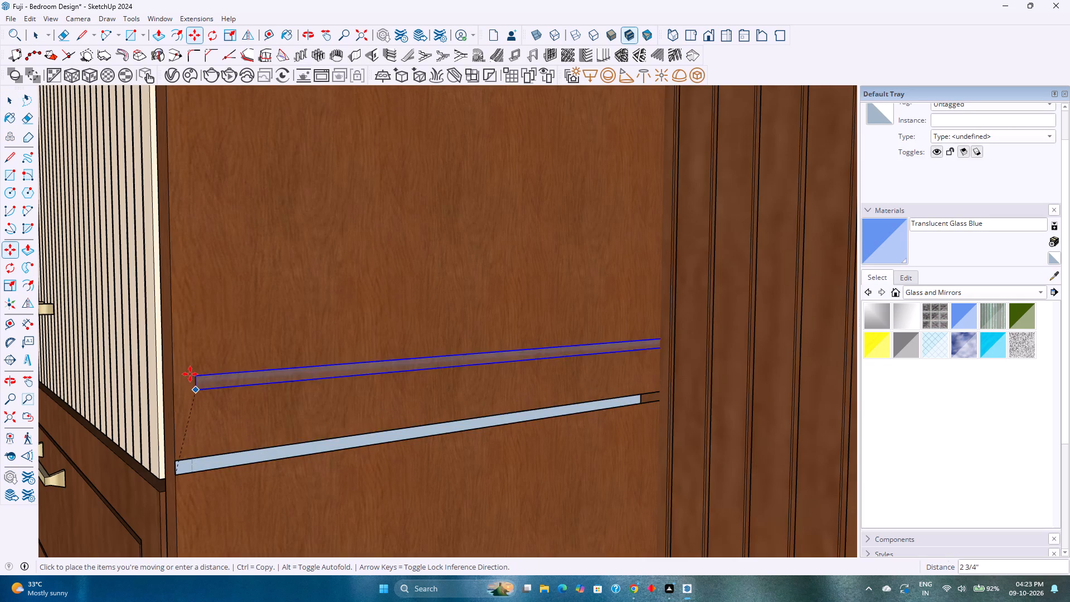
pyautogui.scroll(-8, 190, 374)
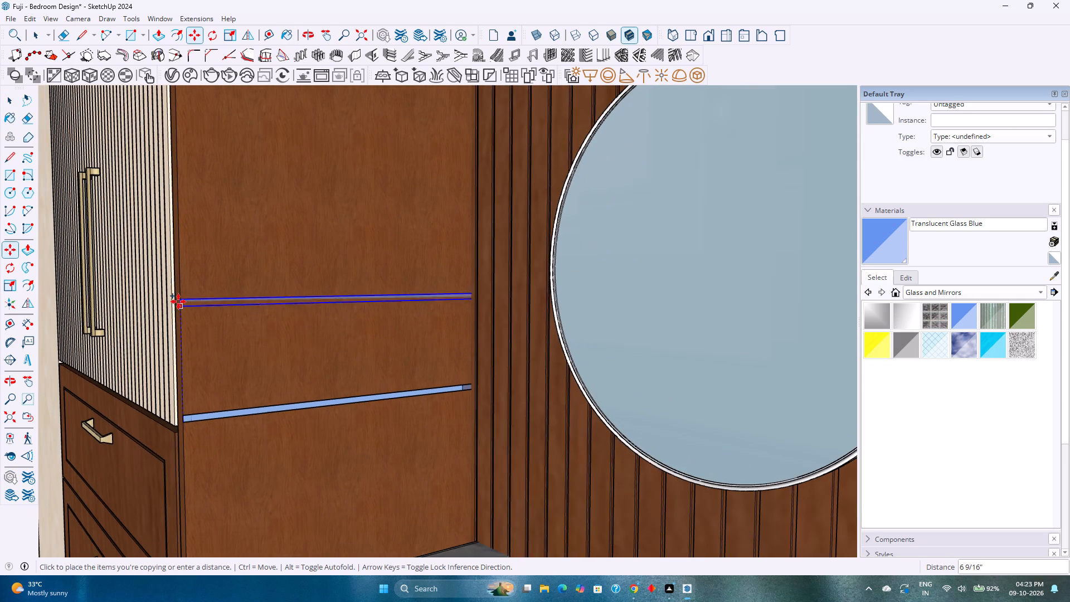
pyautogui.scroll(-3, 178, 294)
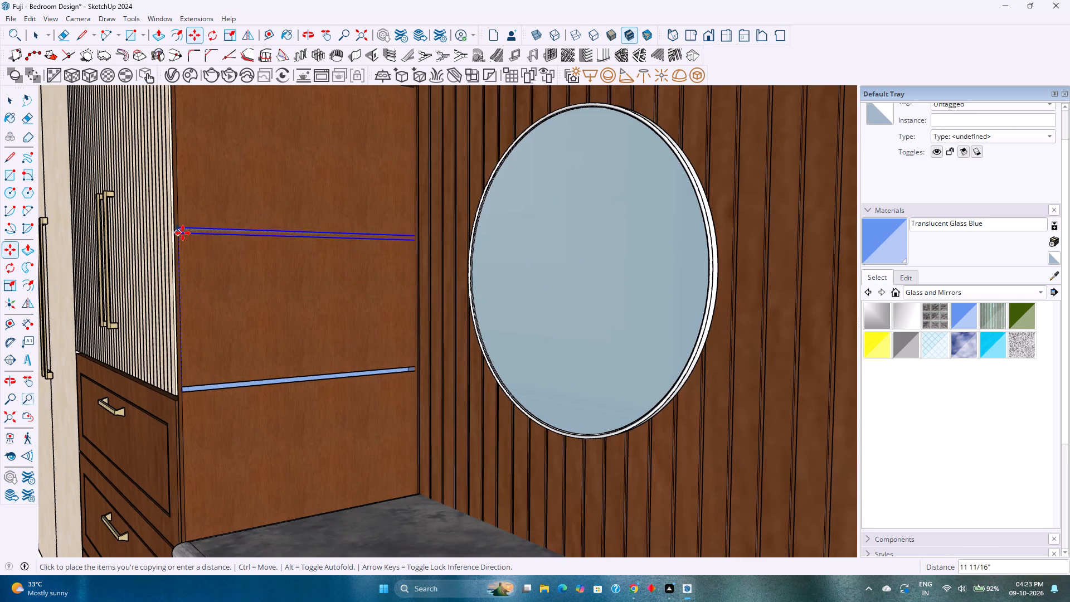
pyautogui.scroll(-2, 183, 233)
pyautogui.keyDown('shift'); pyautogui.moveTo(183, 233); pyautogui.dragTo(237, 324, button='middle'); pyautogui.keyUp('shift')
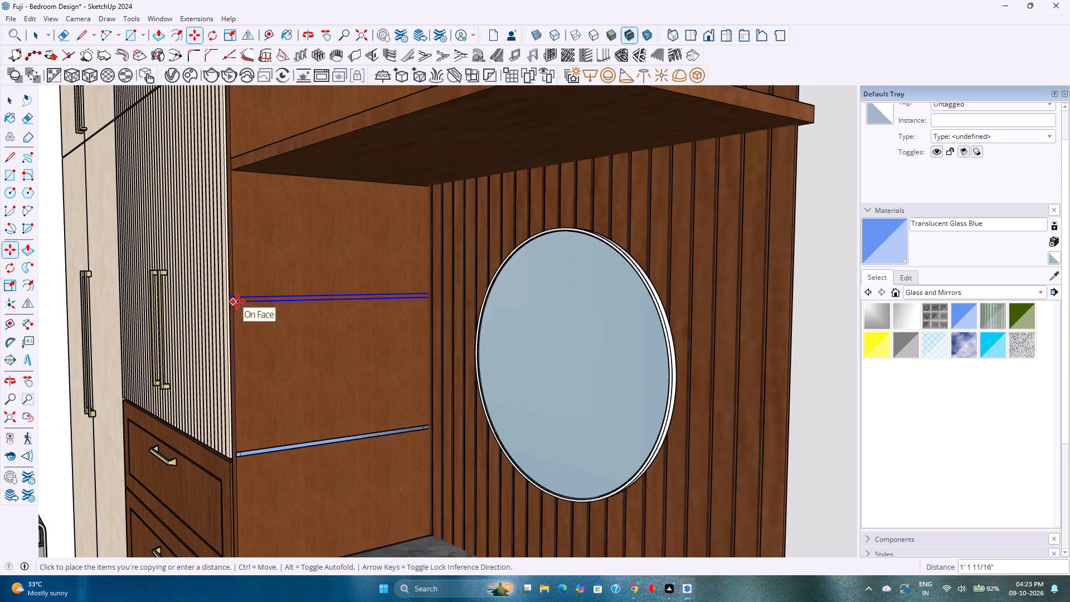
pyautogui.click(234, 310)
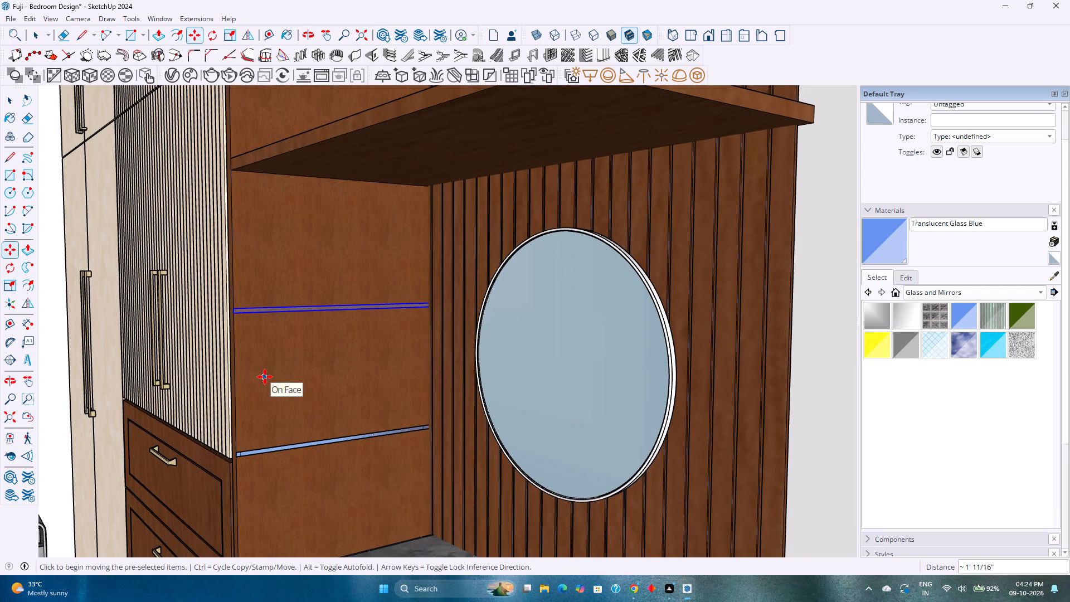
pyautogui.press('space')
# Push/Pull the upper glass strip's face 6" out from the side panel inside its group to form a shelf.
pyautogui.scroll(3, 296, 306)
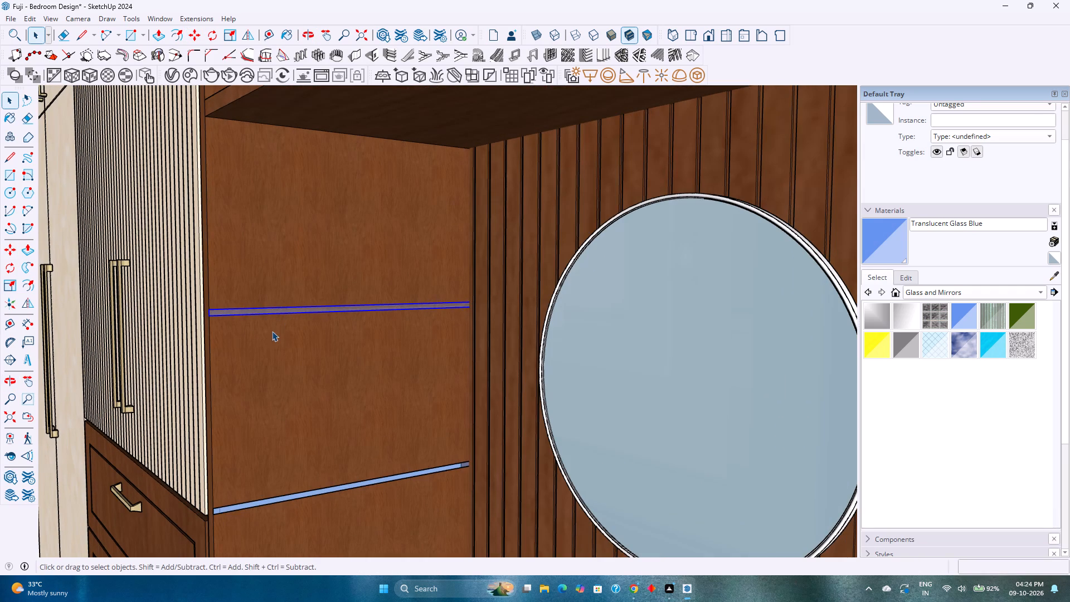
pyautogui.press('Escape')
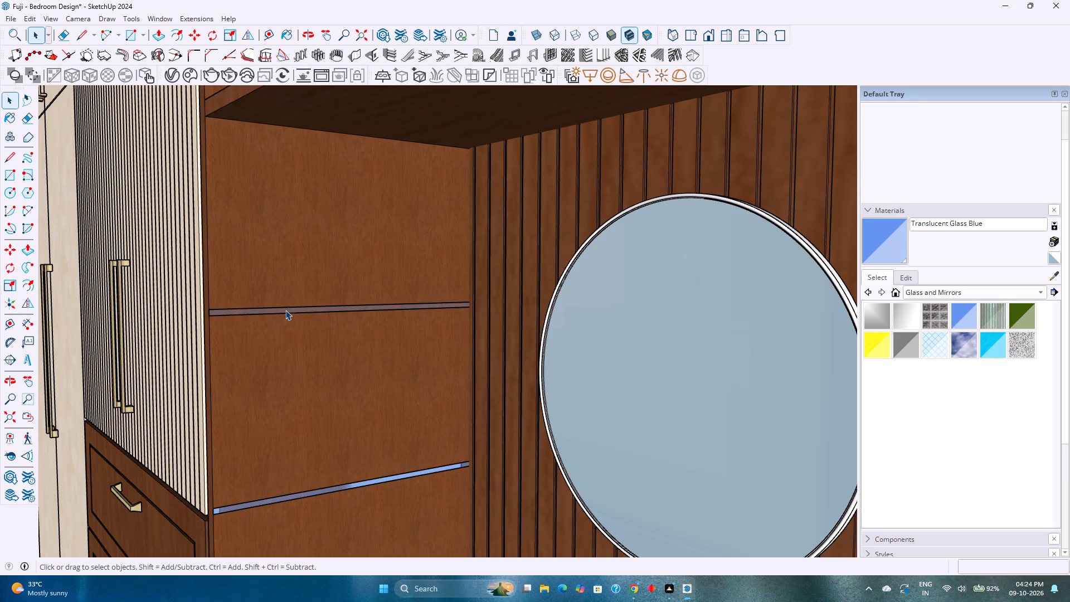
pyautogui.doubleClick(285, 310)
pyautogui.doubleClick(285, 310)
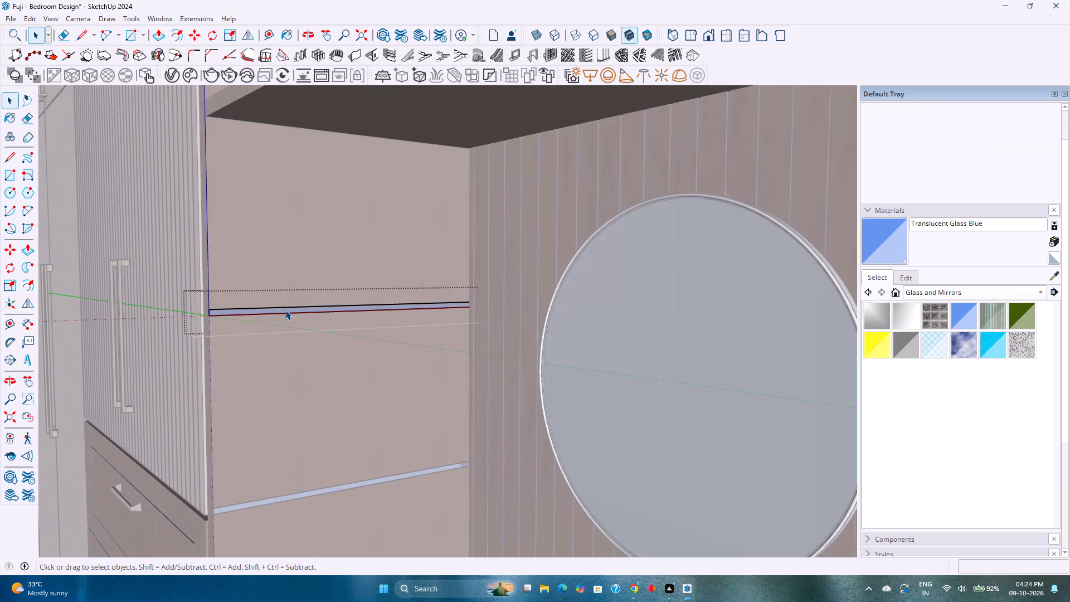
pyautogui.press('p')
pyautogui.click(285, 310)
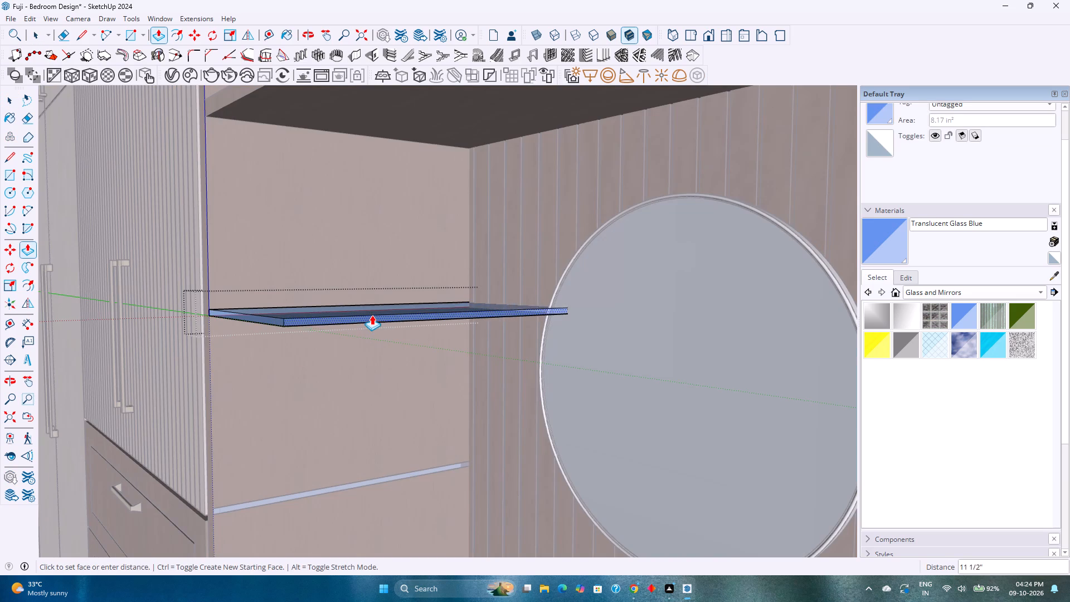
pyautogui.scroll(-1, 372, 315)
pyautogui.moveTo(377, 315); pyautogui.dragTo(423, 332, button='middle')
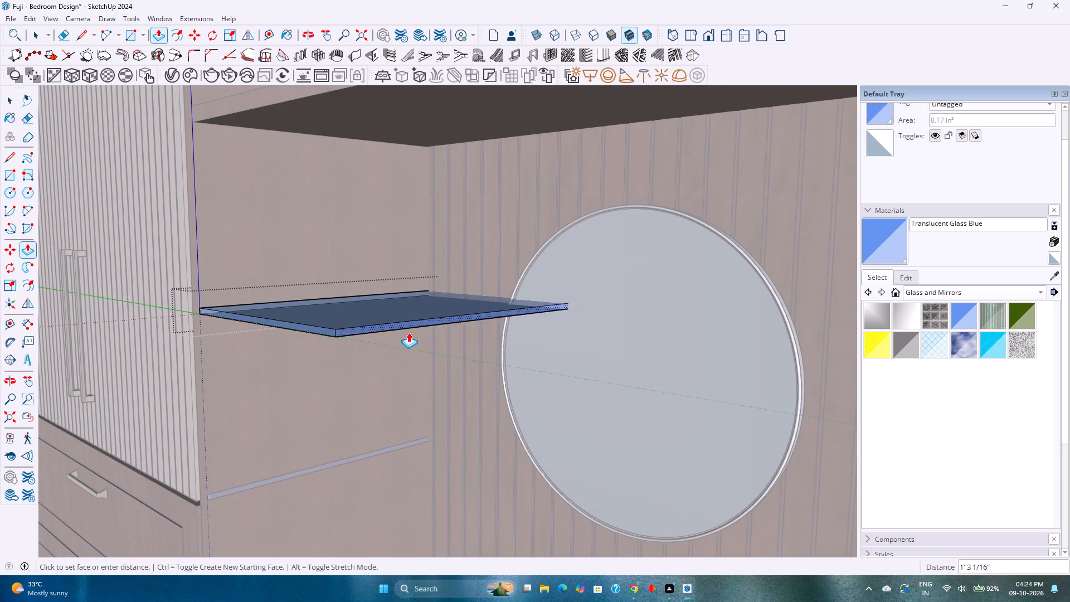
pyautogui.scroll(1, 334, 333)
pyautogui.moveTo(334, 333); pyautogui.dragTo(473, 362, button='middle')
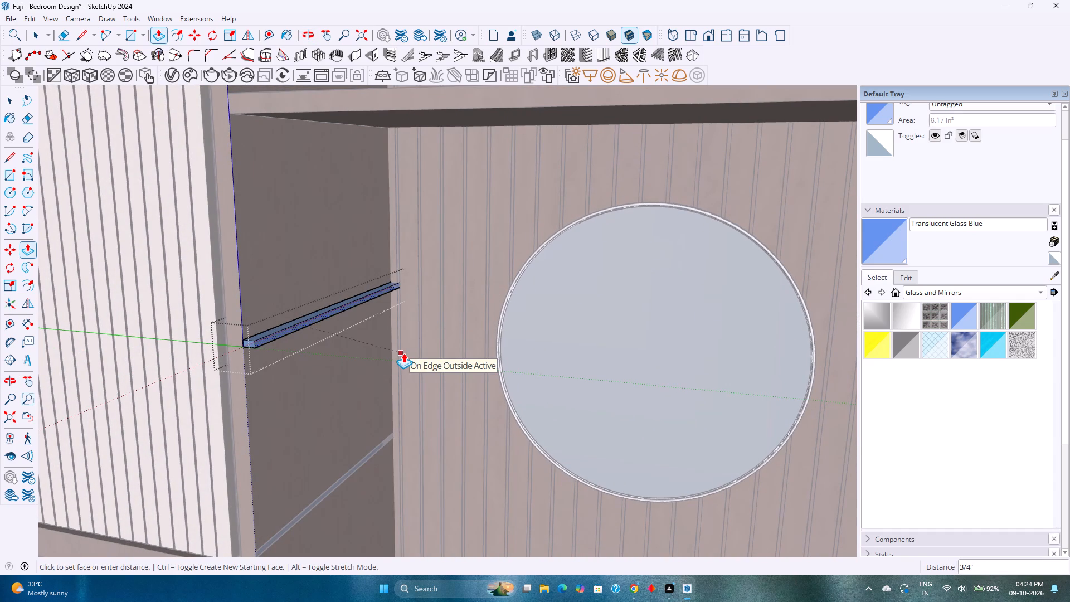
pyautogui.press('6')
pyautogui.press('Return')
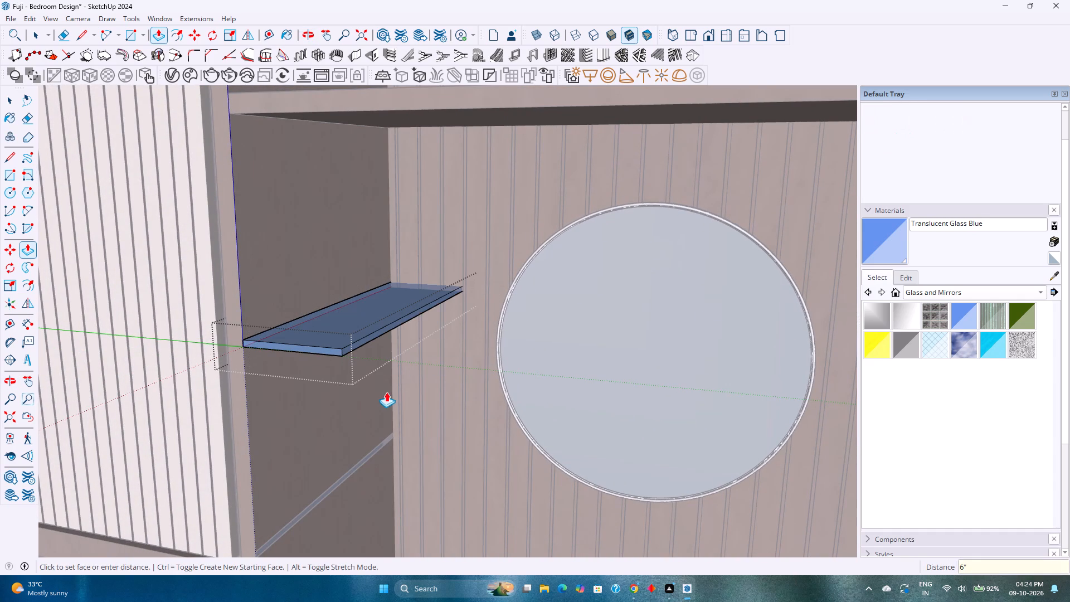
pyautogui.press('Escape')
pyautogui.press('space')
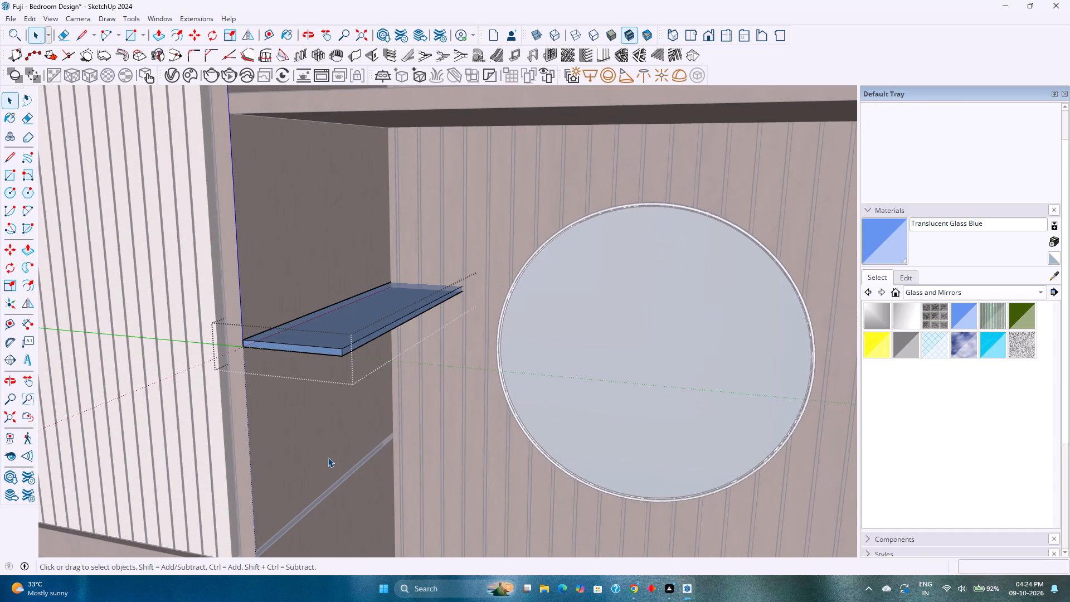
pyautogui.press('Escape')
# Push/Pull the lower glass strip's face inside its group by the same distance as the upper shelf.
pyautogui.keyDown('shift'); pyautogui.moveTo(328, 461); pyautogui.dragTo(338, 421, button='middle'); pyautogui.keyUp('shift')
pyautogui.scroll(3, 330, 463)
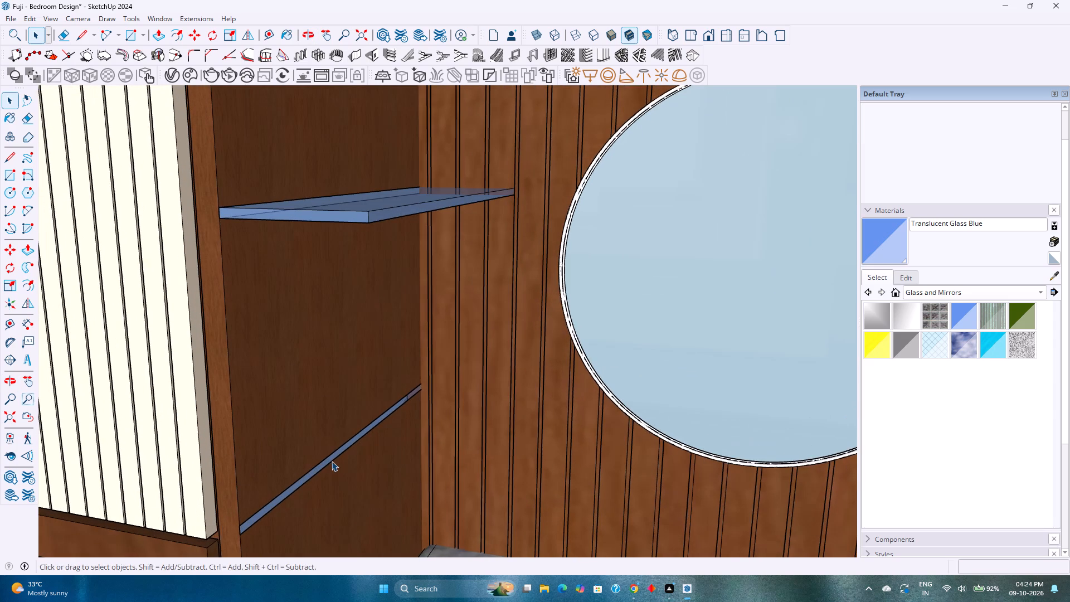
pyautogui.doubleClick(332, 459)
pyautogui.press('Escape')
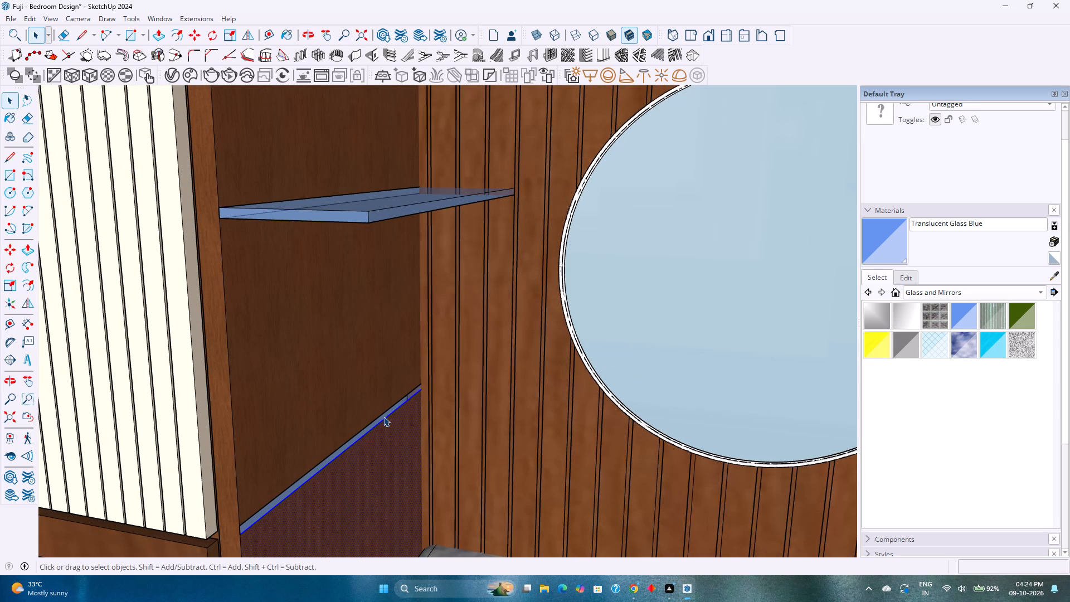
pyautogui.doubleClick(383, 416)
pyautogui.click(383, 416)
pyautogui.click(383, 416)
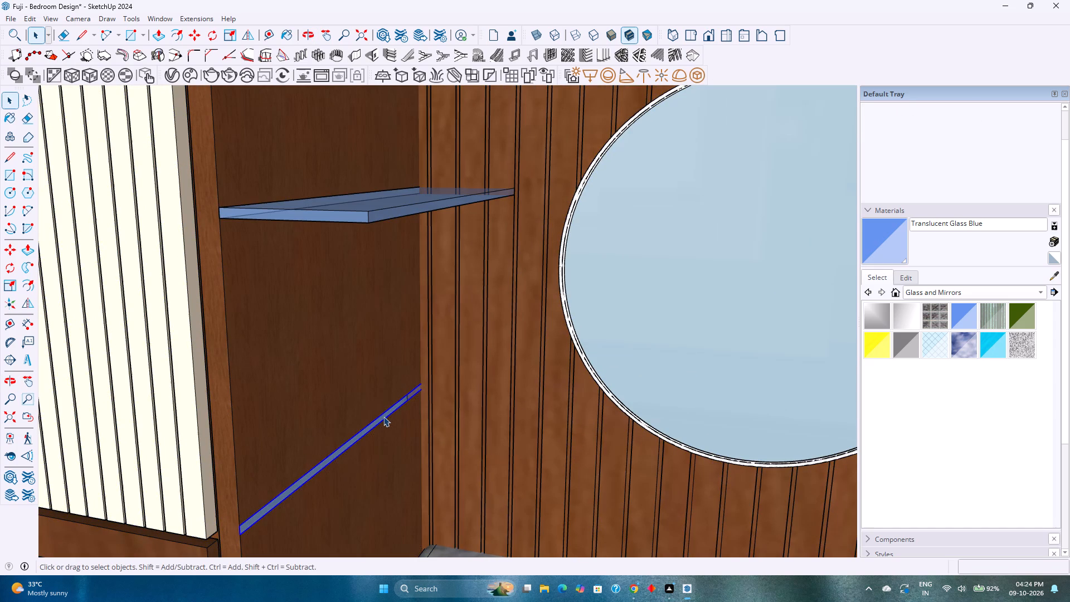
pyautogui.press('p')
pyautogui.doubleClick(383, 416)
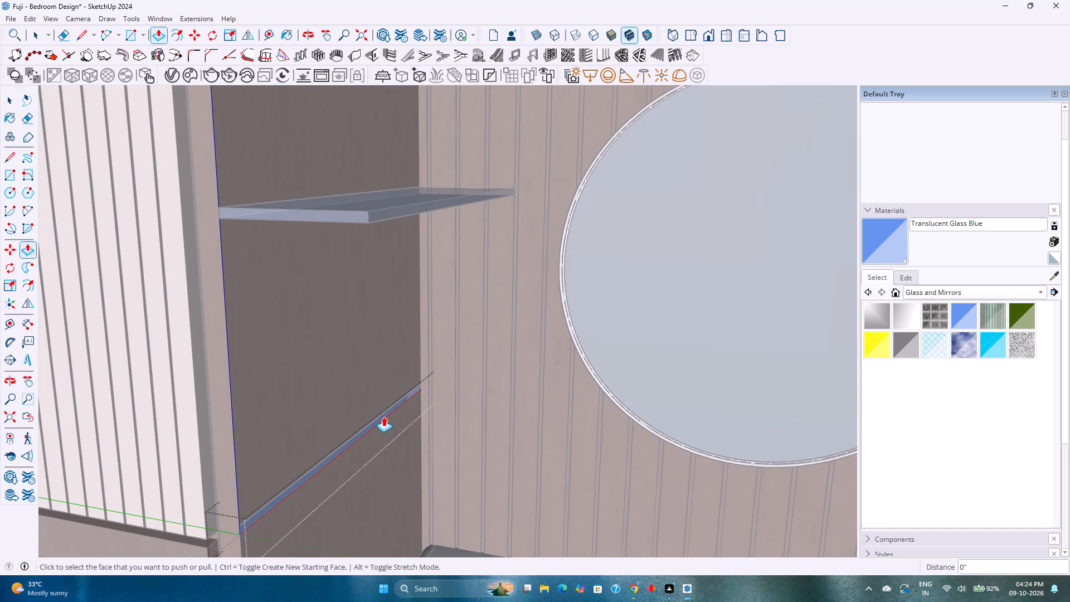
pyautogui.press('Escape')
pyautogui.press('space')
pyautogui.press('Escape')
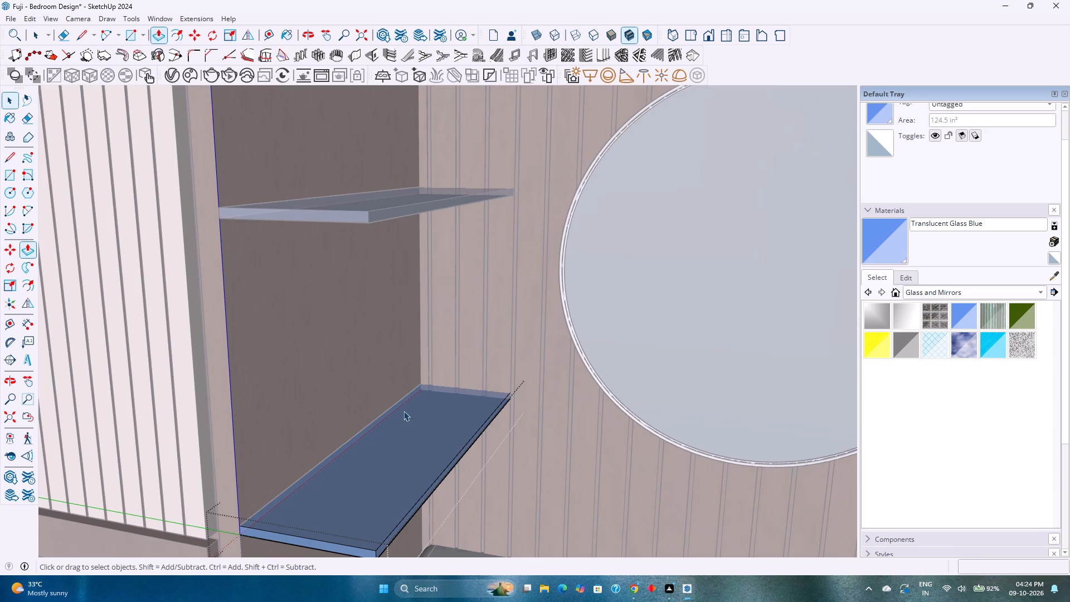
# Move both glass shelves together about 5 11/16" away from the side panel along the green axis.
pyautogui.scroll(-4, 399, 413)
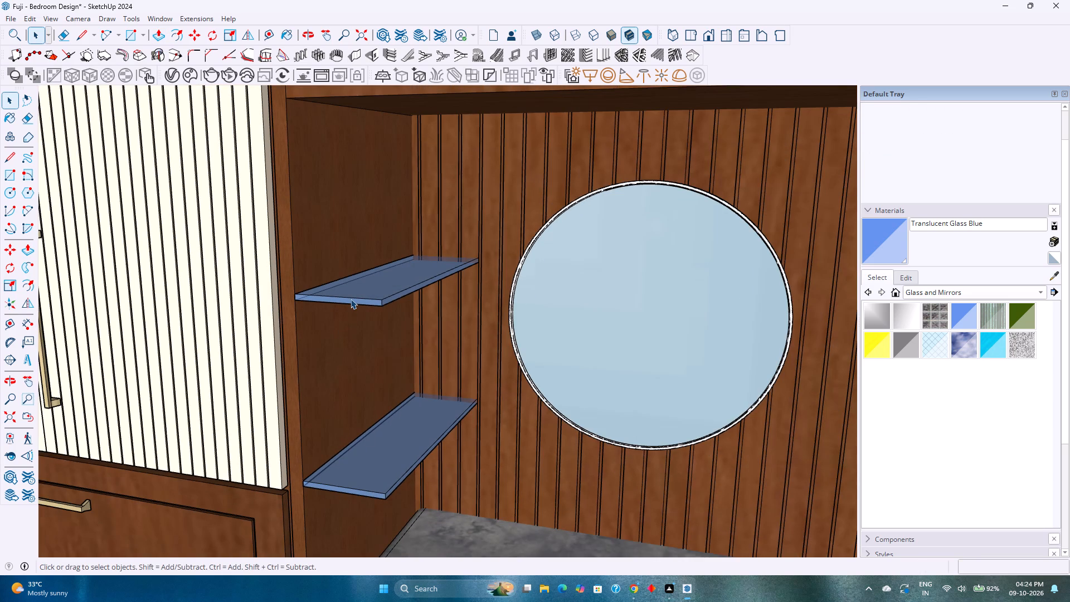
pyautogui.click(351, 299)
pyautogui.keyDown('ctrl'); pyautogui.click(358, 491); pyautogui.keyUp('ctrl')
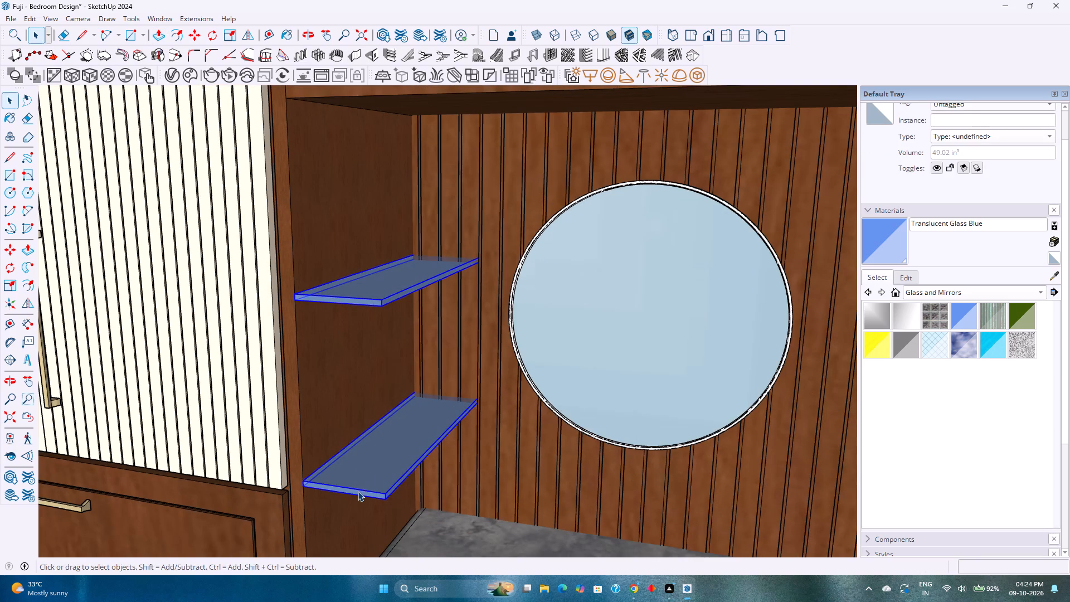
pyautogui.press('m')
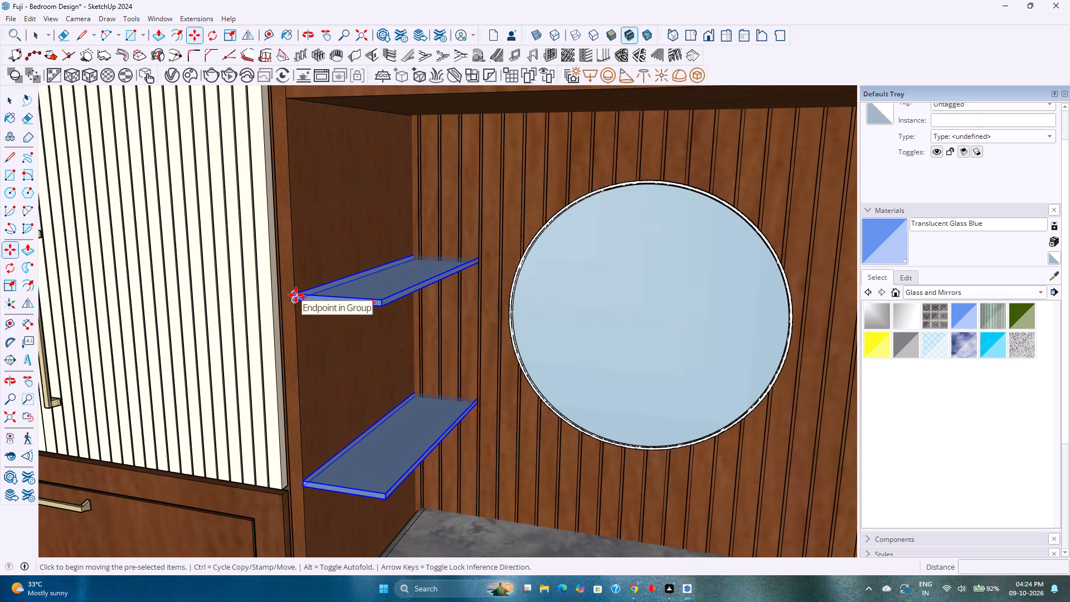
pyautogui.click(295, 293)
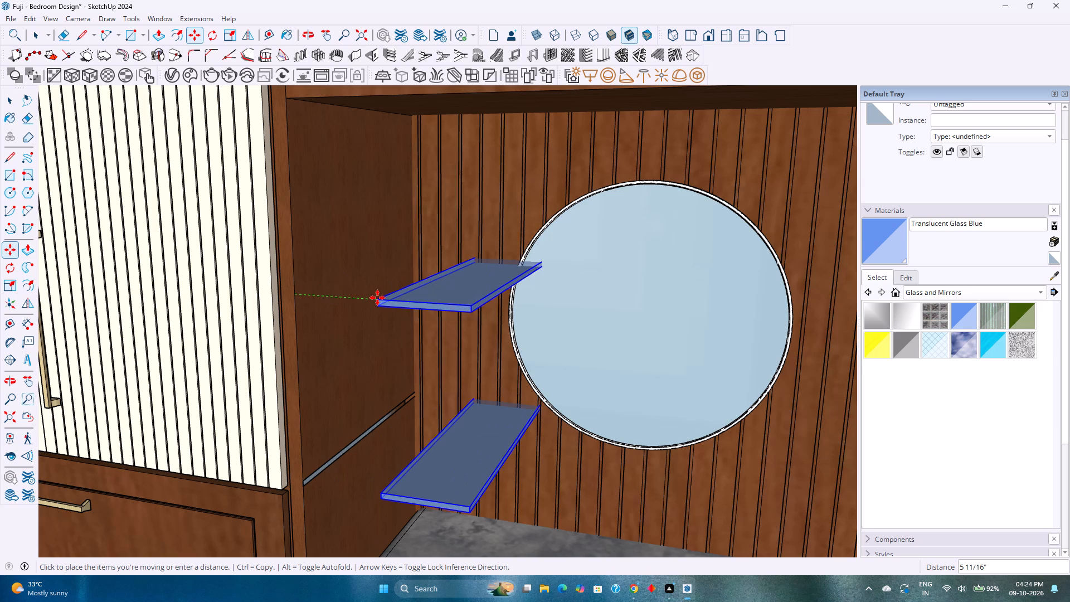
pyautogui.click(378, 298)
pyautogui.press('space')
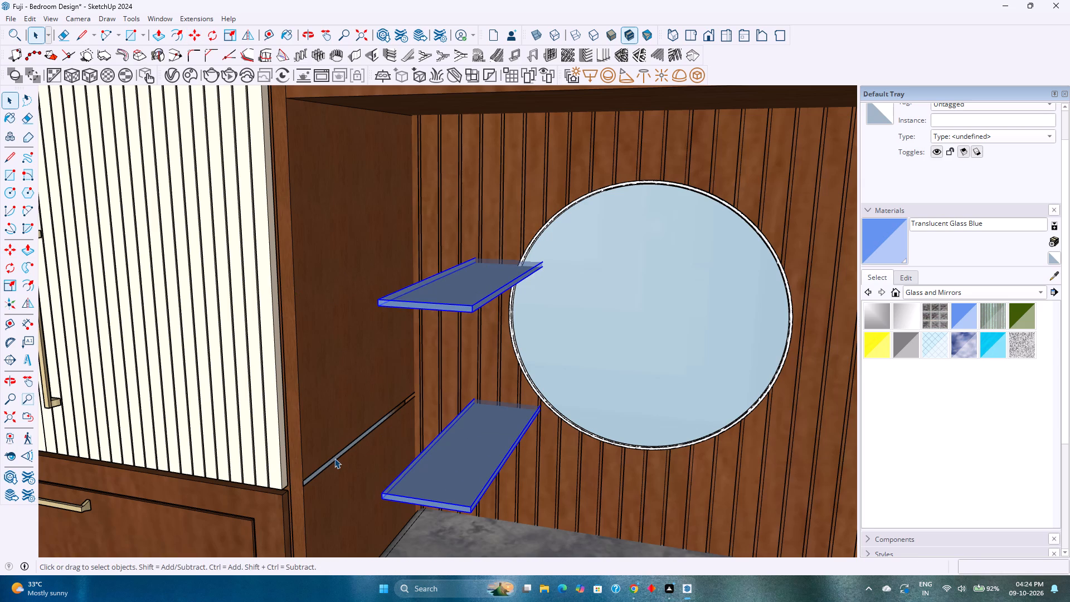
# Delete the leftover thin strip on the side panel behind the lower shelf.
pyautogui.click(334, 458)
pyautogui.scroll(9, 334, 458)
pyautogui.moveTo(334, 458); pyautogui.dragTo(308, 441, button='middle')
pyautogui.press('Delete')
pyautogui.scroll(-5, 310, 440)
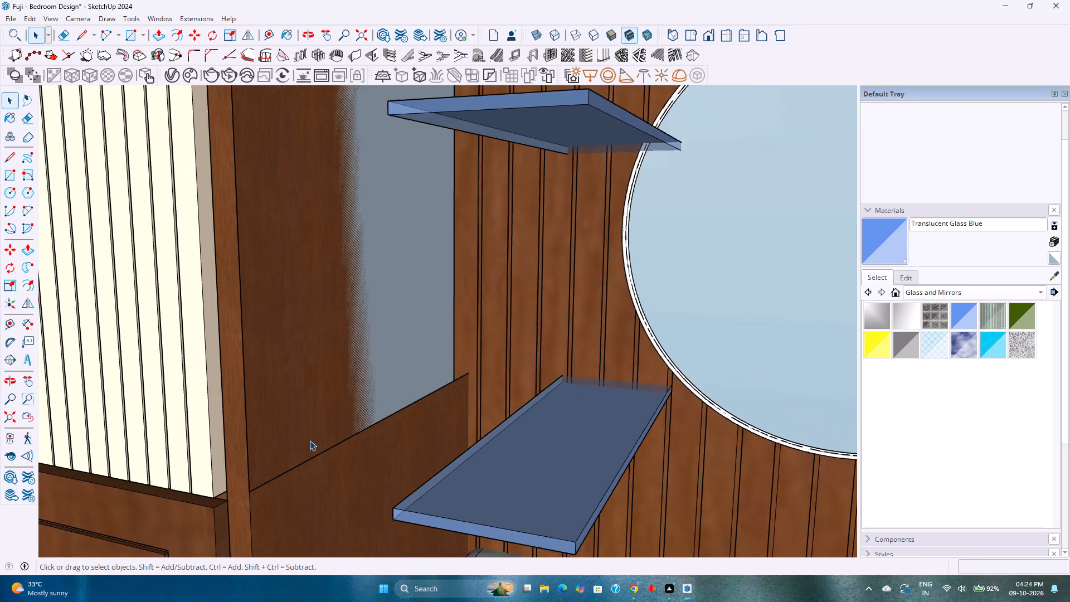
# Undo the last deletion on the side panel behind the lower shelf.
pyautogui.moveTo(310, 440); pyautogui.dragTo(349, 484, button='middle')
pyautogui.hotkey('ctrl', 'z')
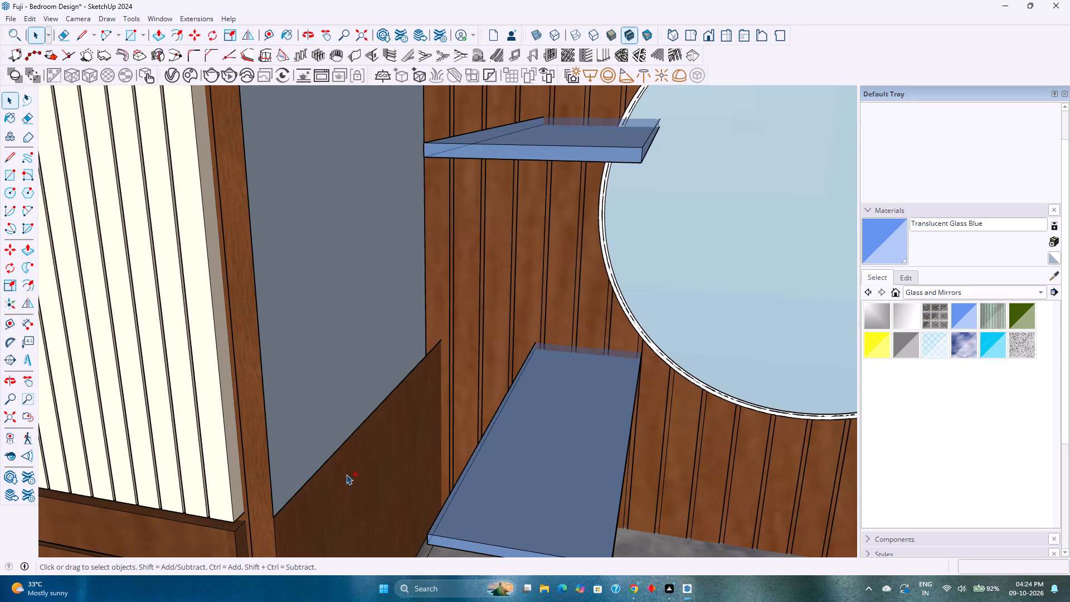
# Draw a short line of about 3/8" closing the front end of the thin strip on the side panel.
pyautogui.scroll(3, 293, 509)
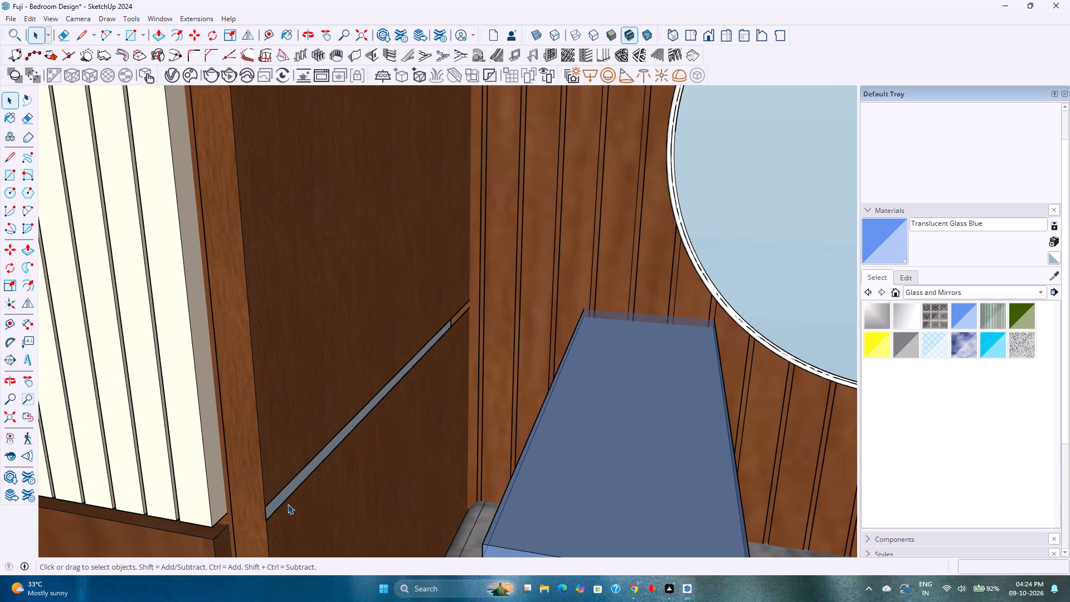
pyautogui.press('l')
pyautogui.click(267, 505)
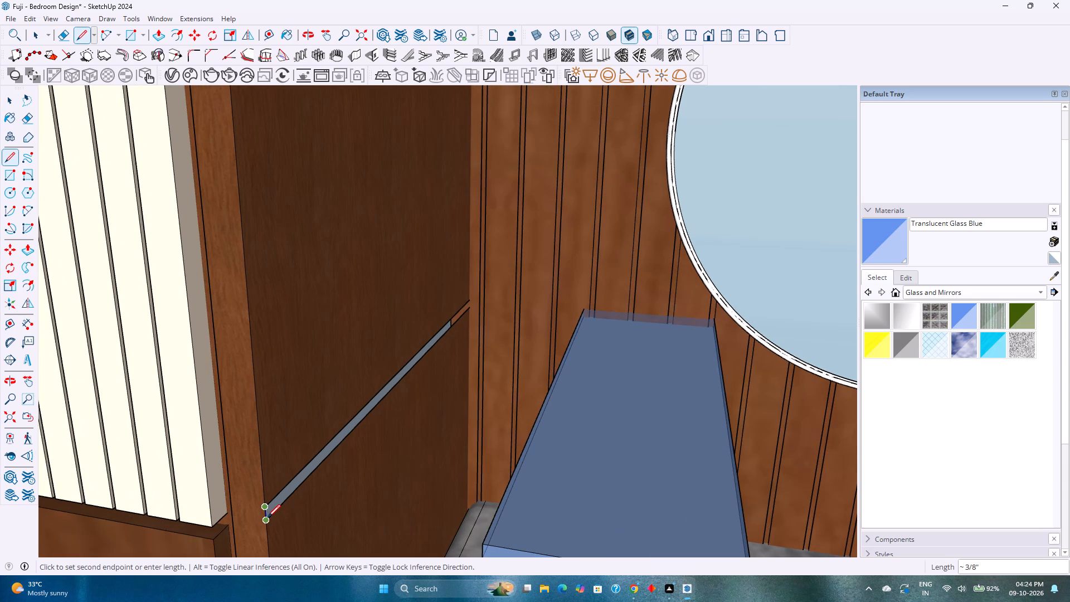
pyautogui.click(267, 520)
pyautogui.press('space')
# Delete the thin strip on the side panel and the leftover edge dividing the panel's face.
pyautogui.scroll(6, 272, 511)
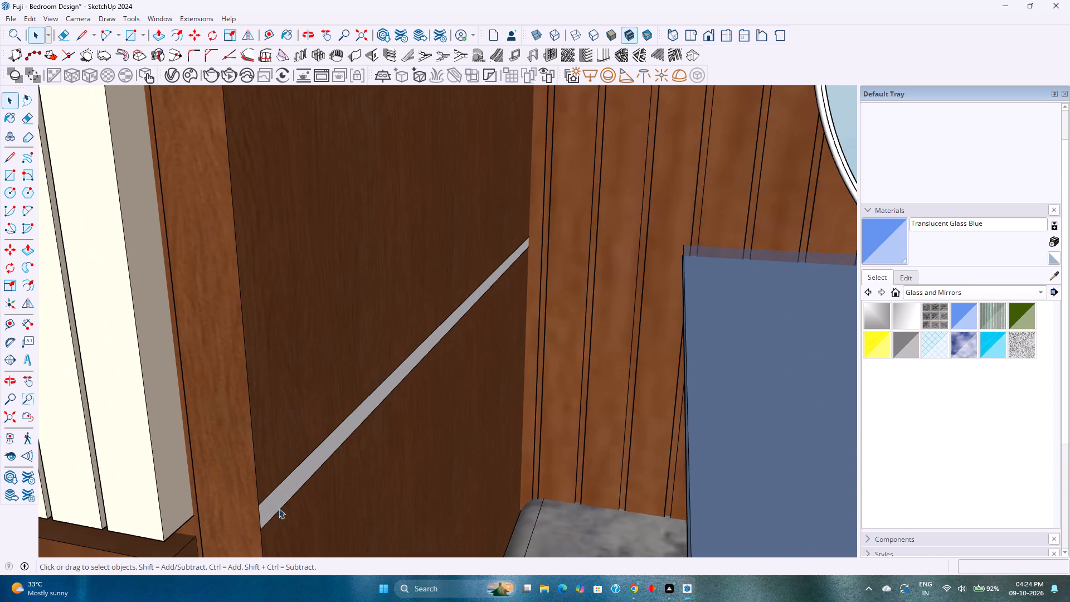
pyautogui.click(283, 508)
pyautogui.press('Delete')
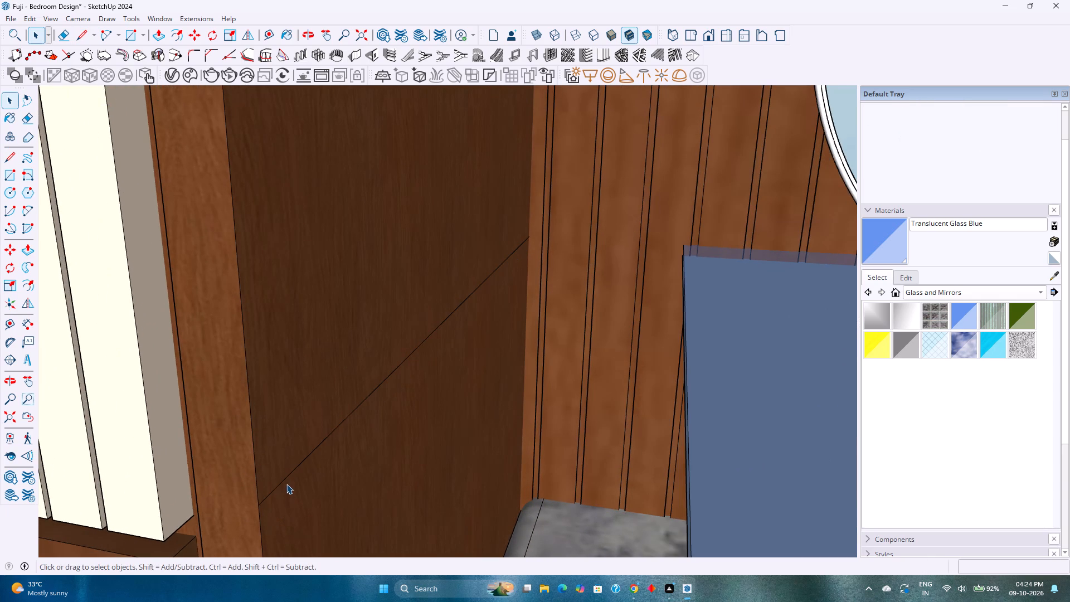
pyautogui.click(286, 481)
pyautogui.click(286, 478)
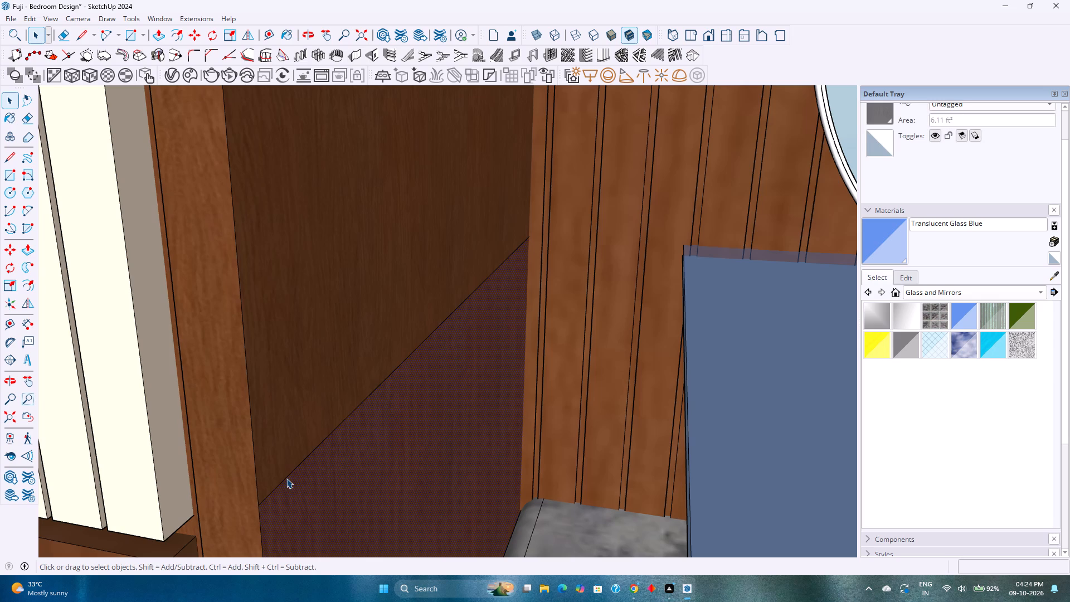
pyautogui.press('Delete')
# Move both glass shelves together about 5 3/4" back against the wooden side panel, snapping the upper shelf's corner to its front edge.
pyautogui.scroll(-15, 286, 478)
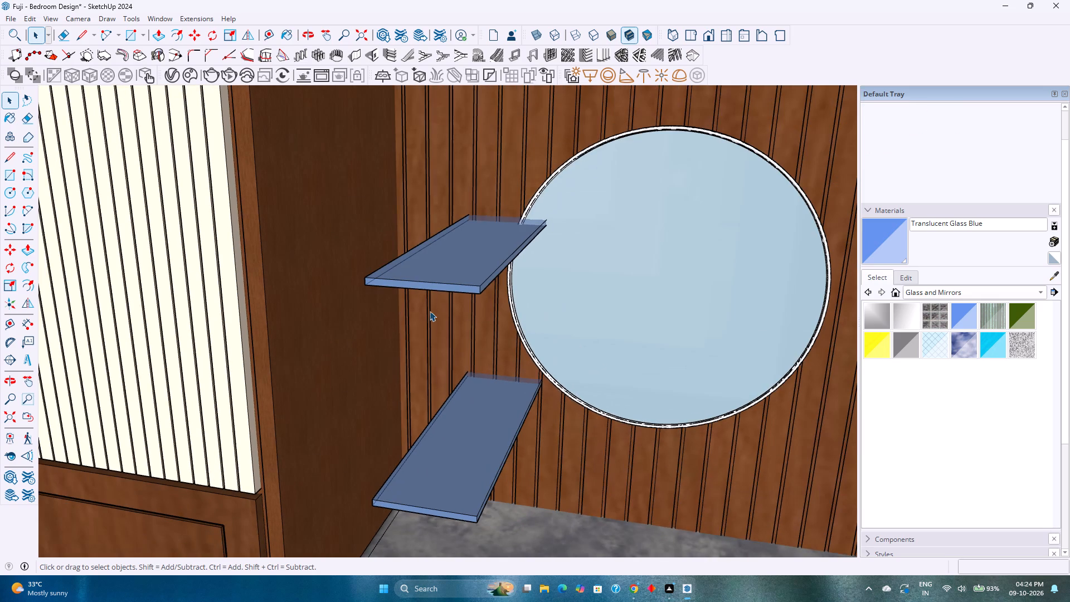
pyautogui.click(432, 280)
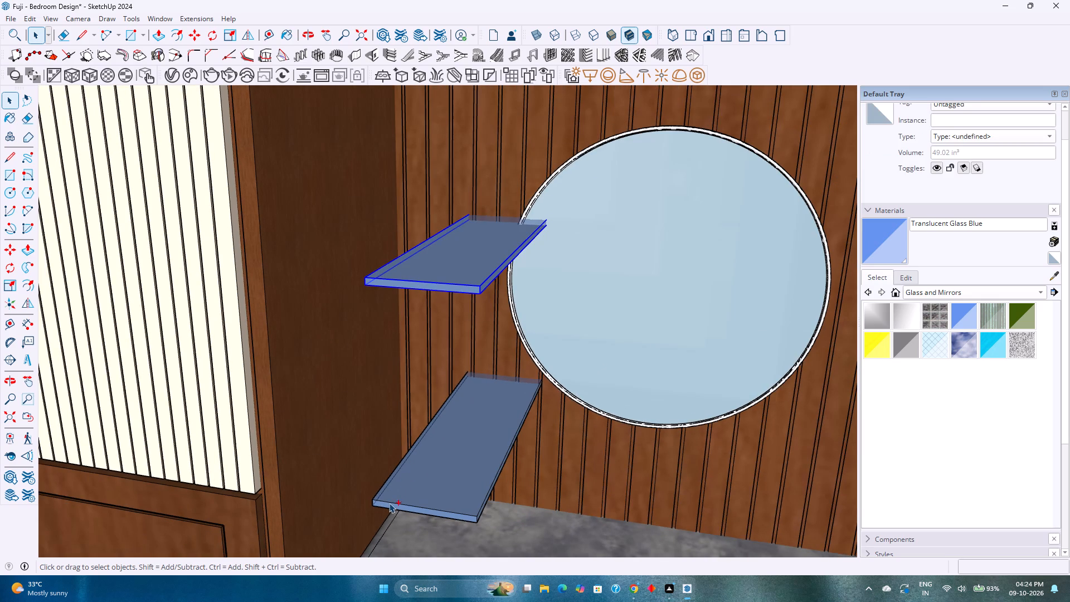
pyautogui.keyDown('ctrl'); pyautogui.click(388, 503); pyautogui.keyUp('ctrl')
pyautogui.press('m')
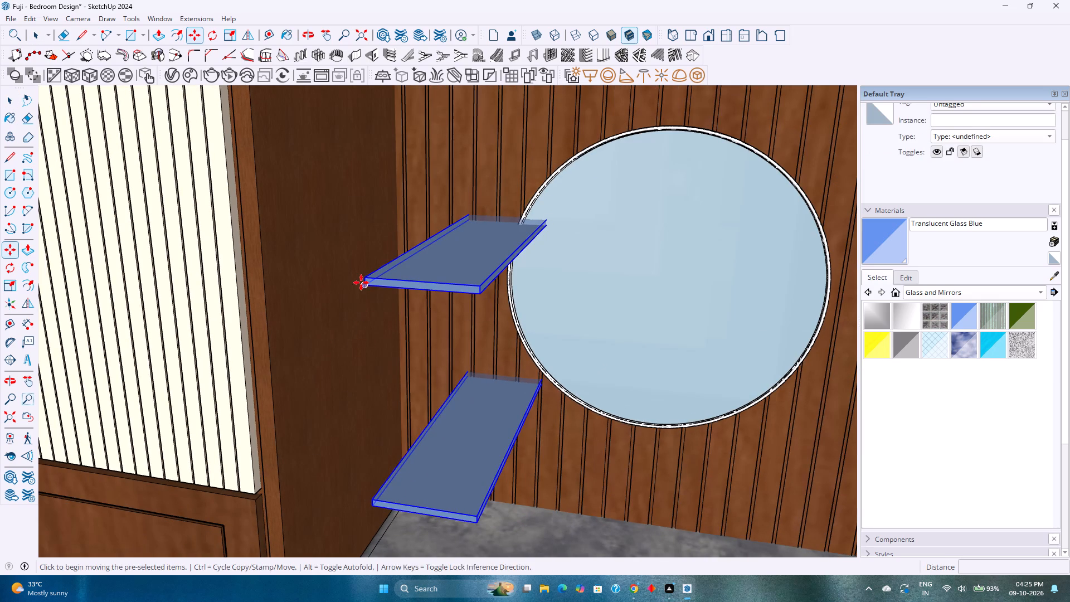
pyautogui.click(361, 277)
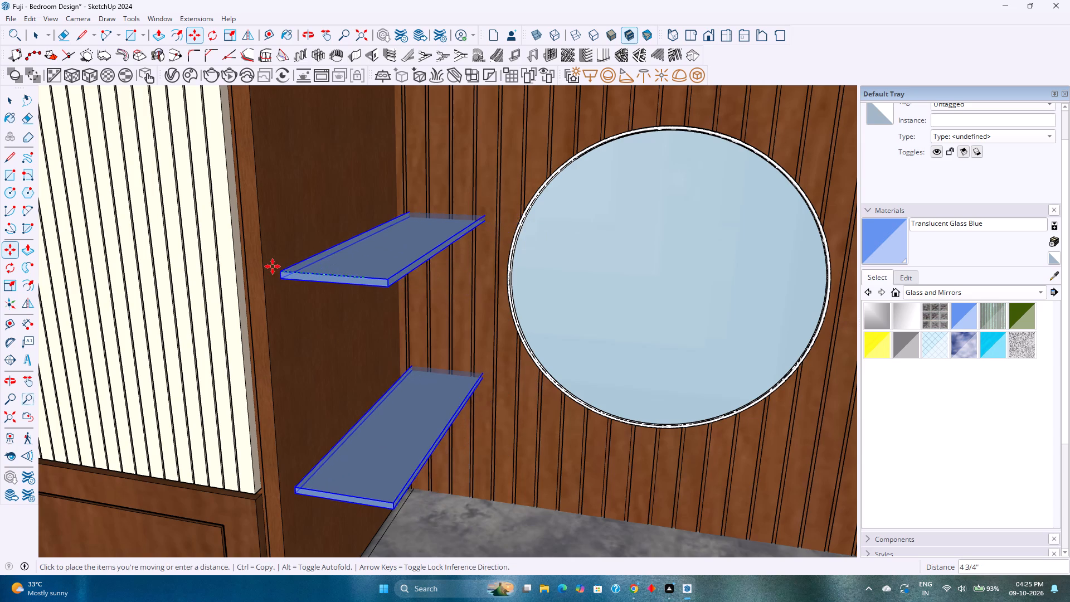
pyautogui.click(265, 268)
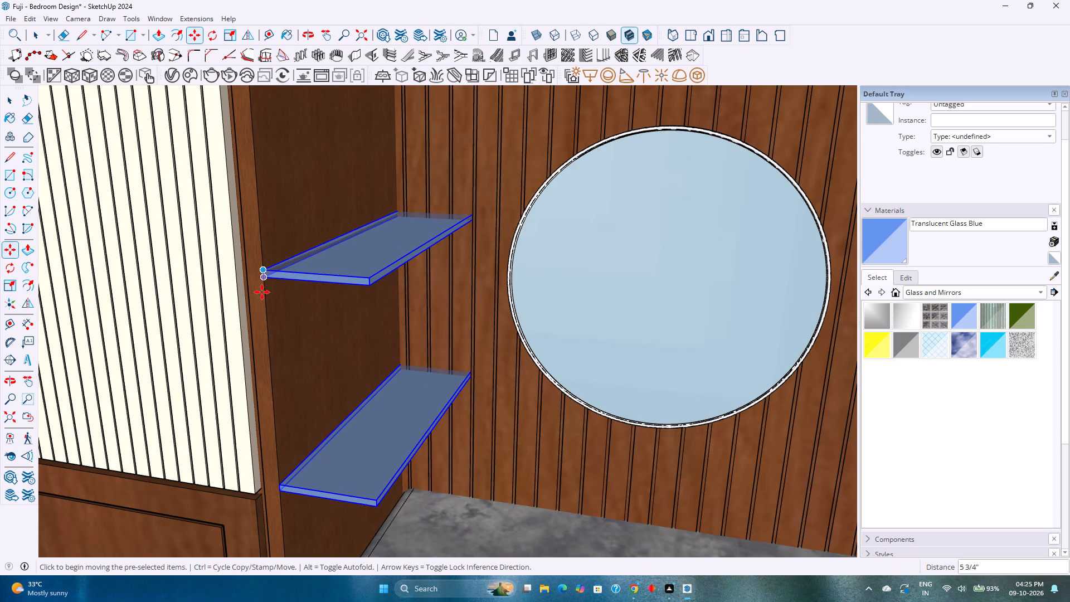
# Move both glass shelves 0.5" along the red axis, away from the fluted back panel.
pyautogui.scroll(4, 326, 313)
pyautogui.moveTo(342, 308); pyautogui.dragTo(121, 365, button='middle')
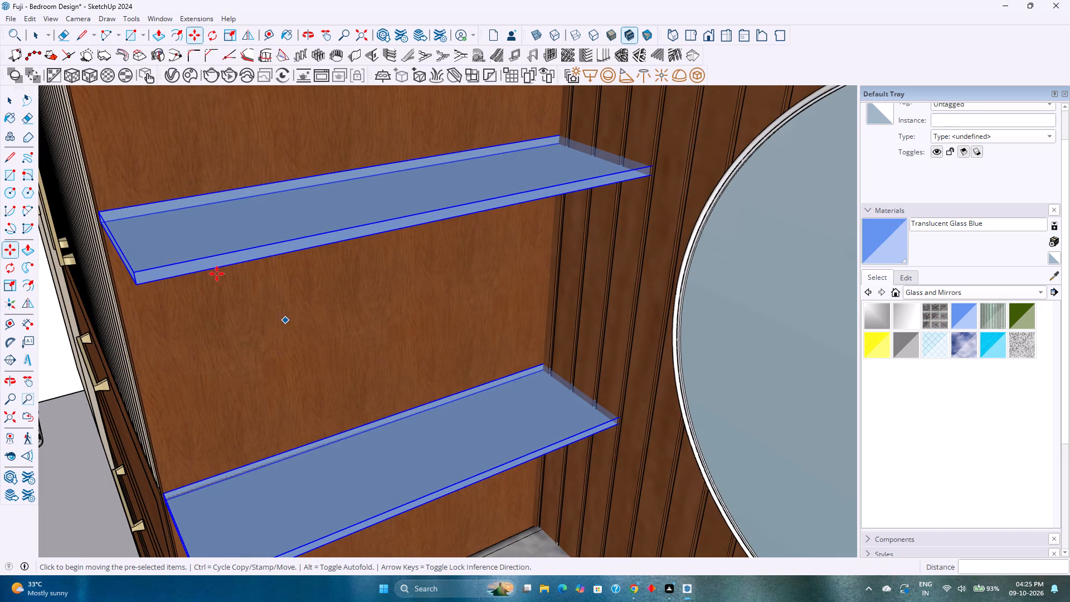
pyautogui.scroll(12, 82, 227)
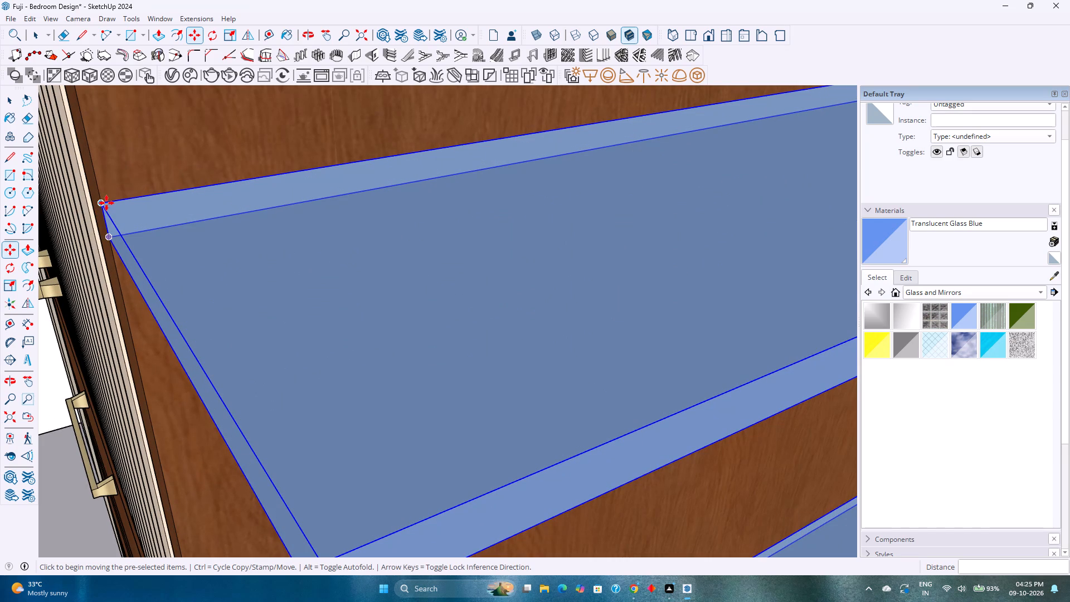
pyautogui.click(106, 203)
pyautogui.press('Left')
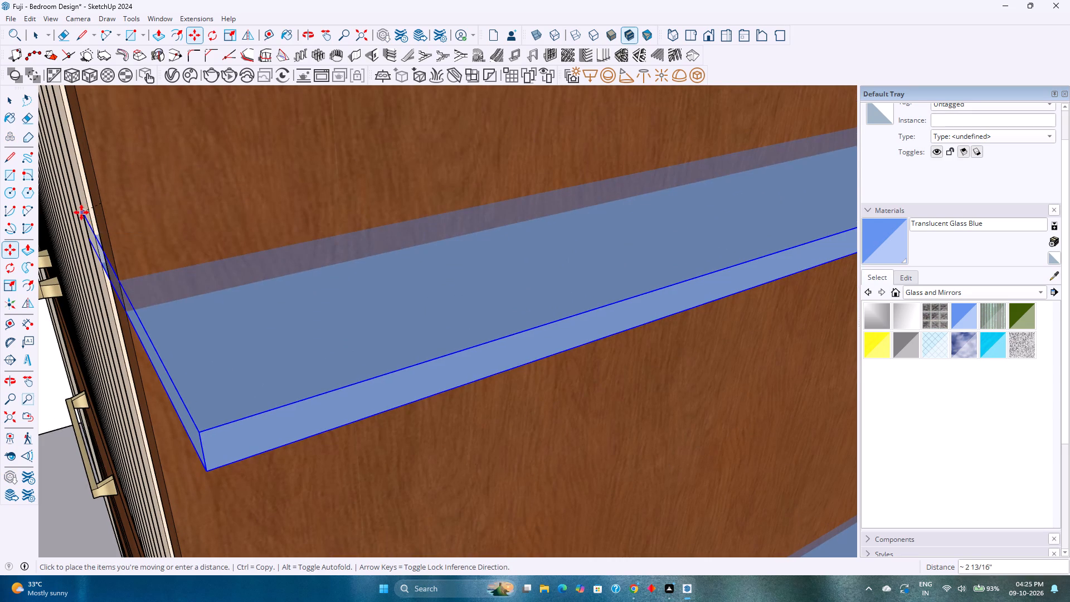
pyautogui.press('Right')
pyautogui.scroll(-3, 56, 219)
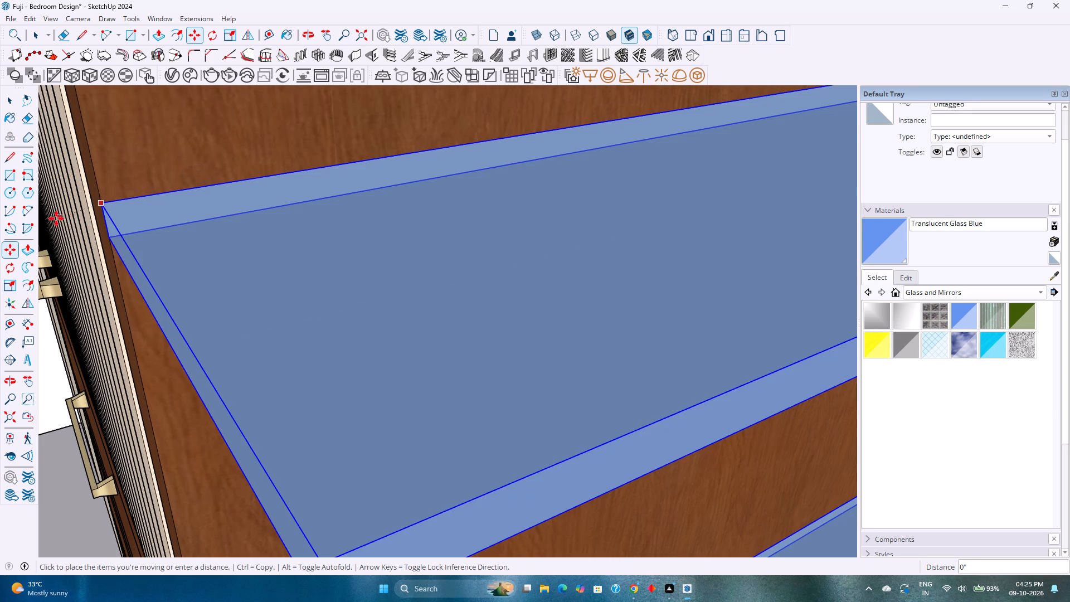
pyautogui.scroll(-2, 56, 219)
pyautogui.keyDown('shift'); pyautogui.moveTo(60, 220); pyautogui.dragTo(225, 203, button='middle'); pyautogui.keyUp('shift')
pyautogui.scroll(-5, 197, 213)
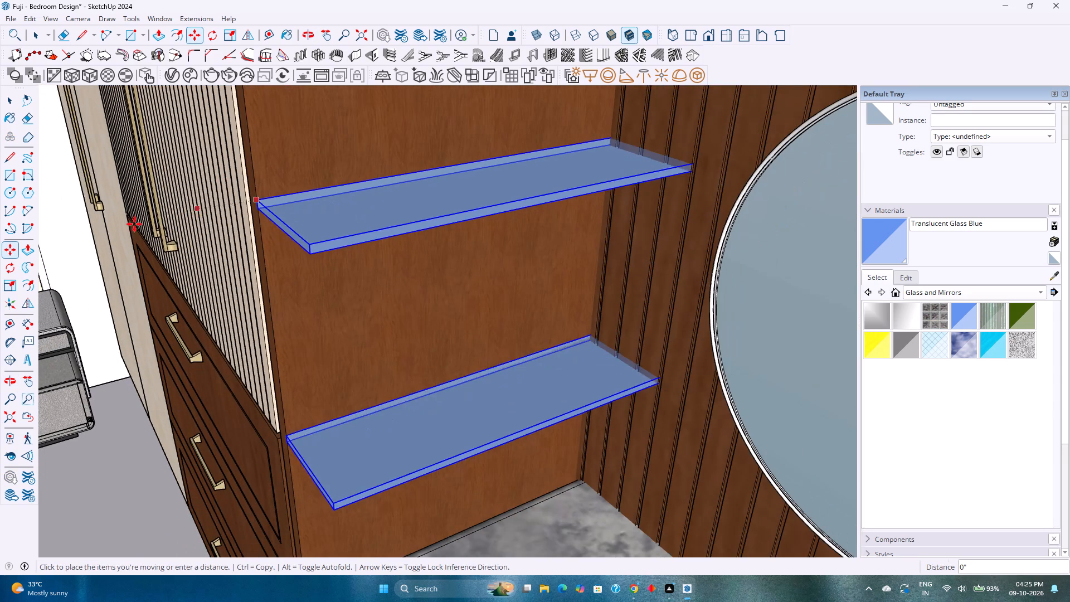
pyautogui.scroll(-3, 134, 224)
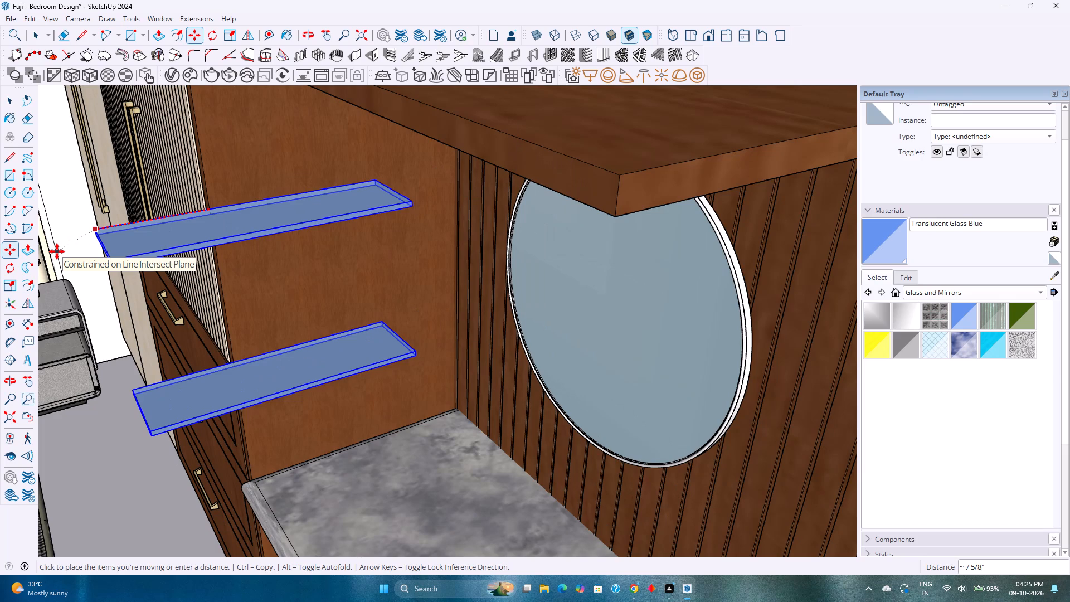
pyautogui.press('1')
pyautogui.press('Return')
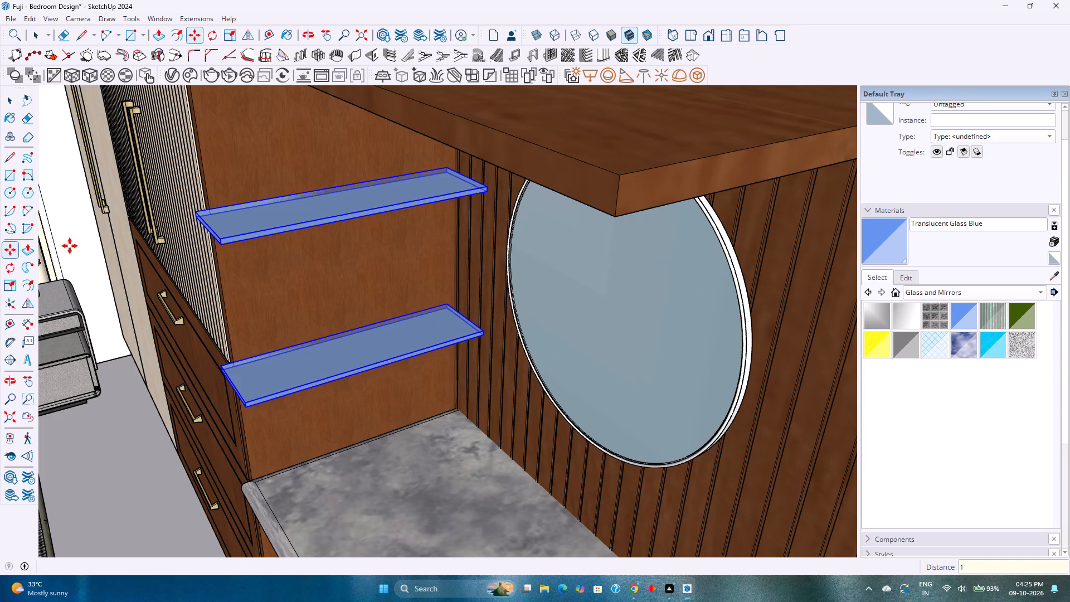
pyautogui.press('0')
pyautogui.press('.')
pyautogui.press('5')
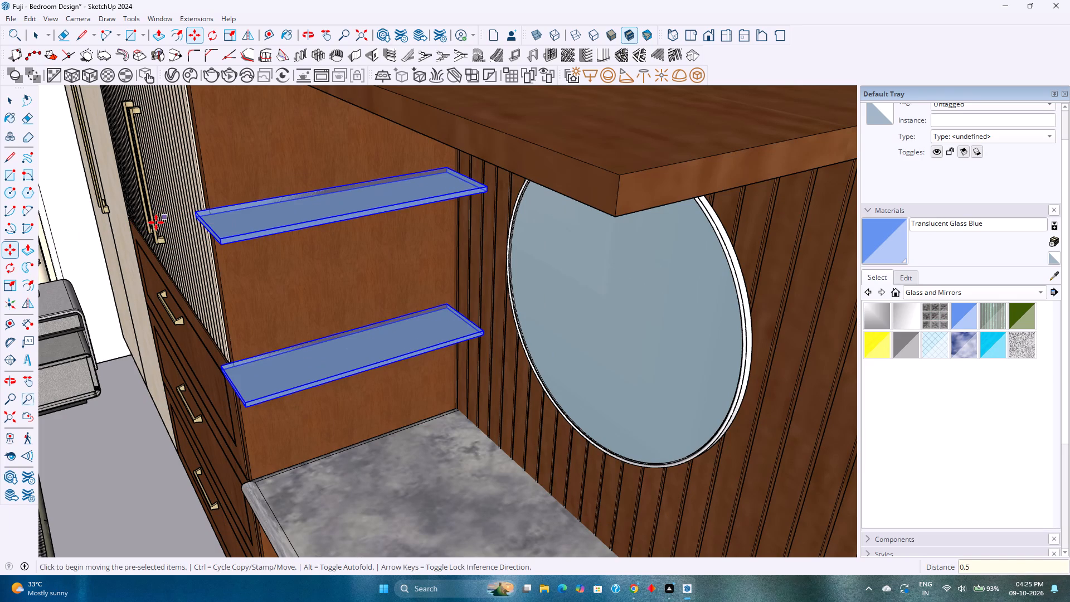
pyautogui.press('Return')
pyautogui.press('space')
# Push/Pull the upper shelf's front end face 1" inward inside its group.
pyautogui.scroll(4, 239, 211)
pyautogui.moveTo(198, 239); pyautogui.dragTo(207, 239, button='middle')
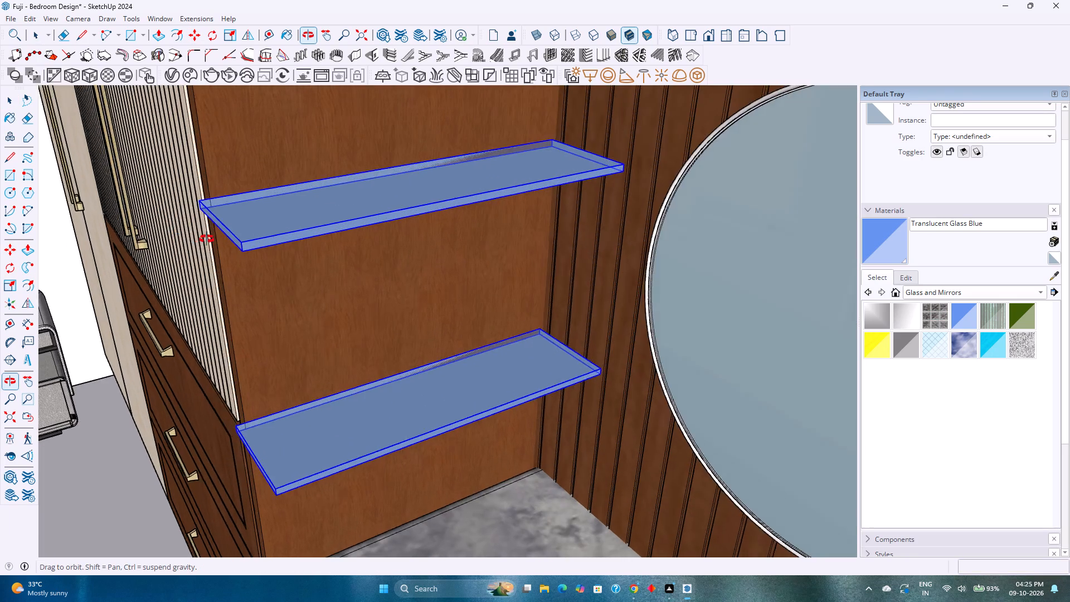
pyautogui.moveTo(207, 239); pyautogui.dragTo(339, 245, button='middle')
pyautogui.scroll(5, 285, 289)
pyautogui.doubleClick(288, 276)
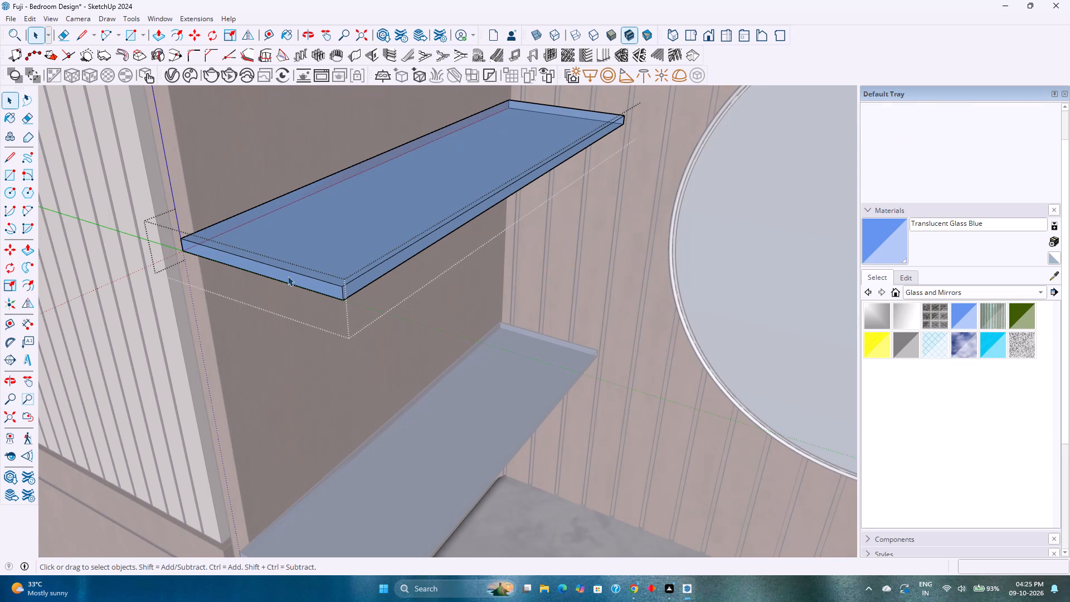
pyautogui.press('p')
pyautogui.click(288, 278)
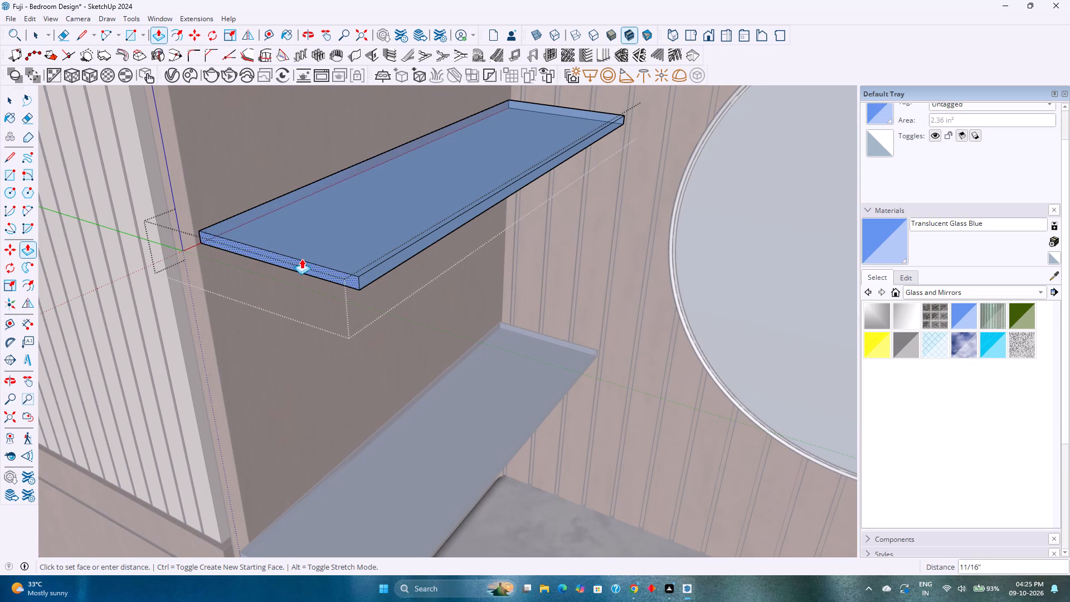
pyautogui.press('1')
pyautogui.press('Return')
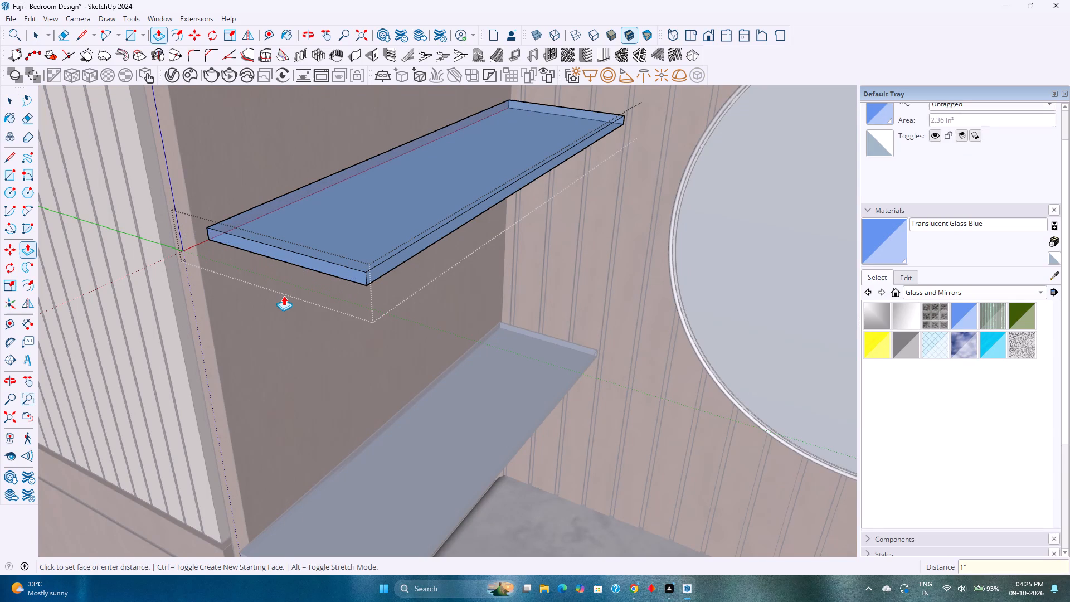
pyautogui.press('Escape')
pyautogui.press('space')
pyautogui.press('Escape')
# Push/Pull the lower shelf's front end face inward inside its group by the same distance as the upper shelf.
pyautogui.scroll(-5, 283, 294)
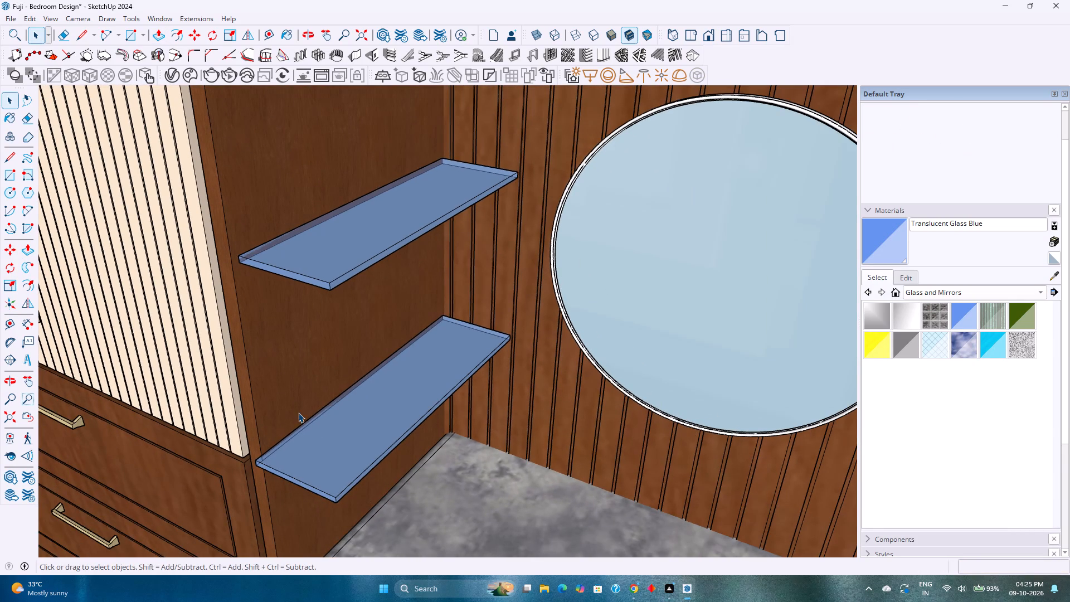
pyautogui.doubleClick(339, 443)
pyautogui.keyDown('shift'); pyautogui.moveTo(338, 463); pyautogui.dragTo(361, 337, button='middle'); pyautogui.keyUp('shift')
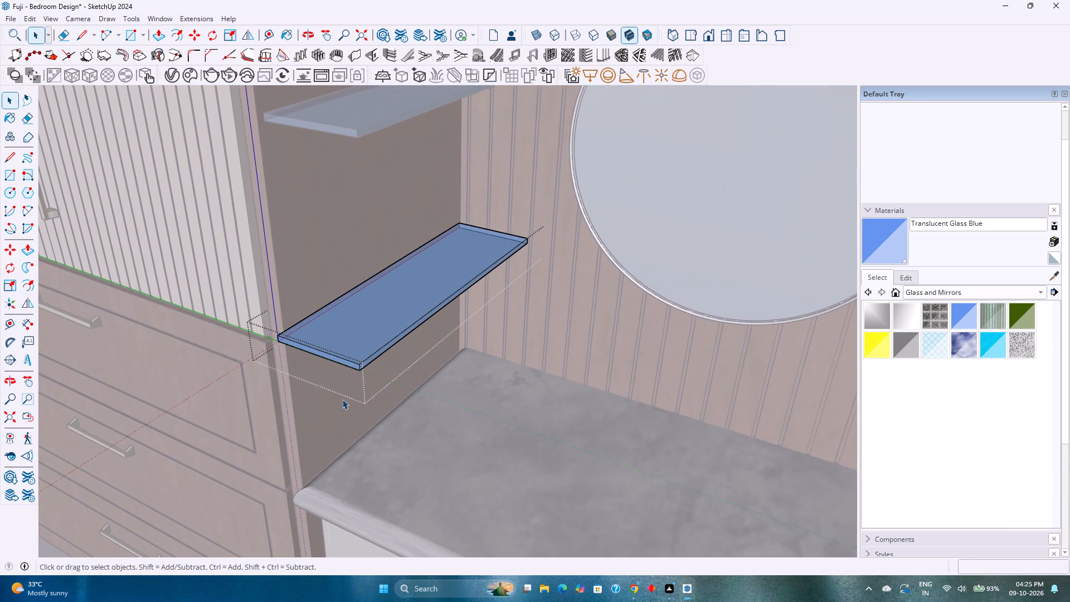
pyautogui.press('p')
pyautogui.scroll(6, 348, 348)
pyautogui.moveTo(335, 360); pyautogui.dragTo(343, 319, button='middle')
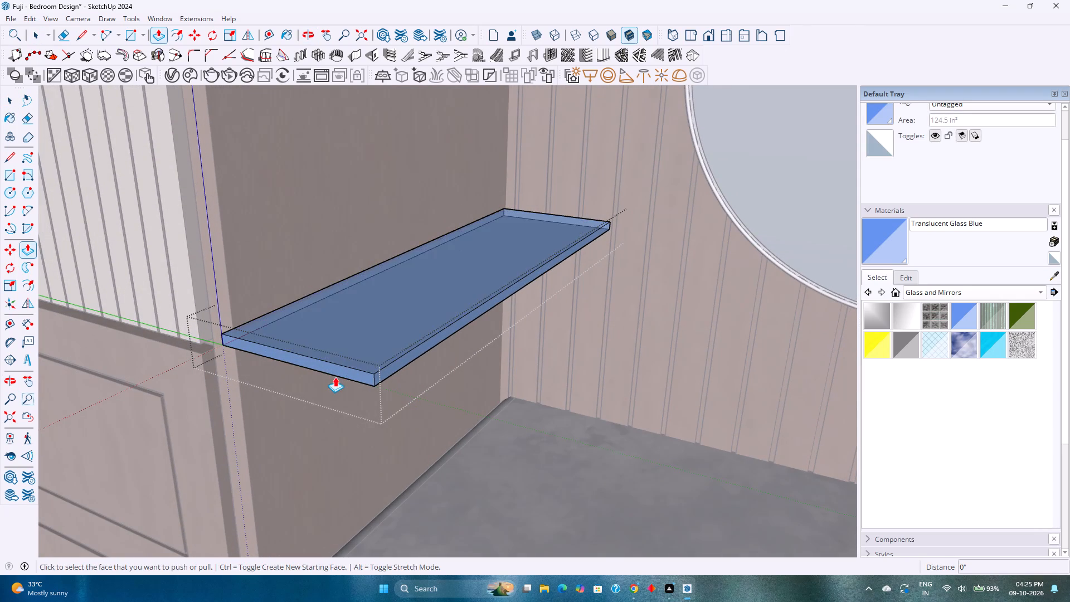
pyautogui.doubleClick(337, 371)
pyautogui.press('space')
pyautogui.press('Escape')
pyautogui.press('space')
pyautogui.press('Escape')
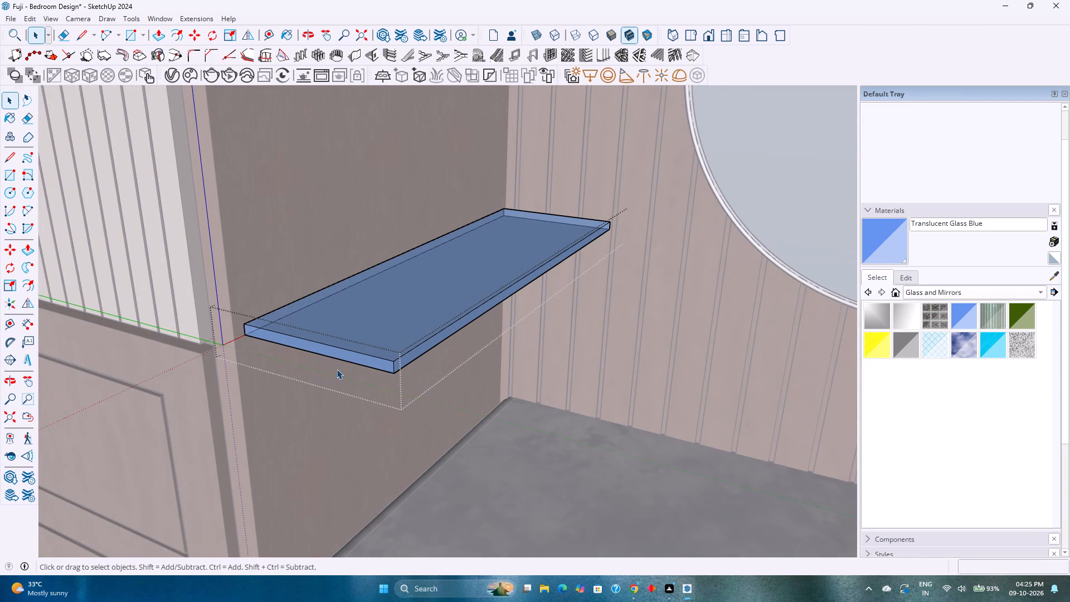
# Examine the finished glass shelves, the dressing table and the whole bedroom from several angles.
pyautogui.scroll(-15, 336, 365)
pyautogui.keyDown('shift'); pyautogui.moveTo(360, 358); pyautogui.dragTo(422, 351, button='middle'); pyautogui.keyUp('shift')
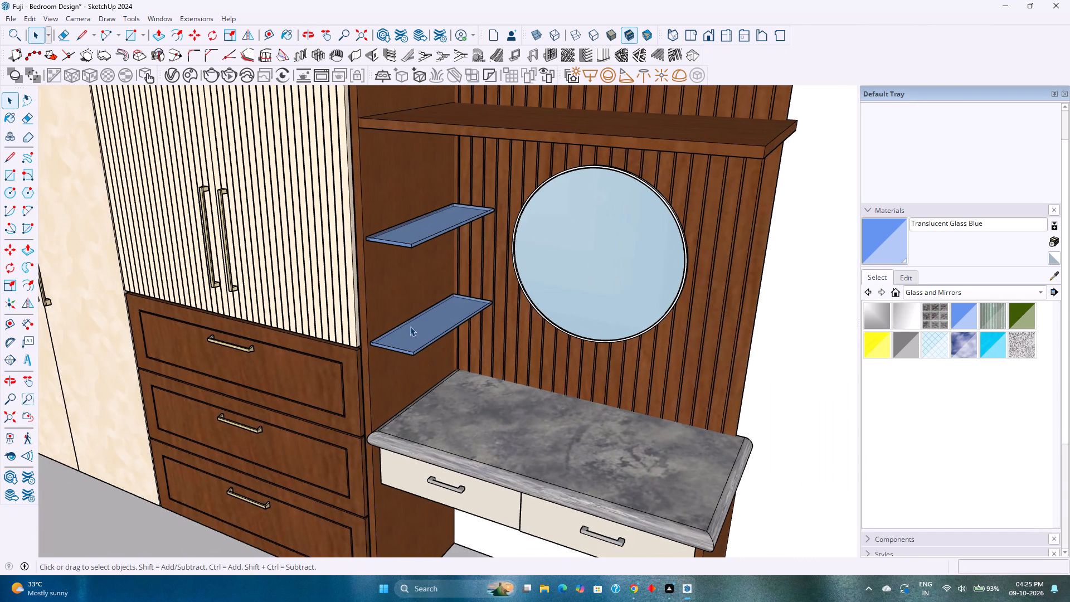
pyautogui.scroll(-1, 418, 334)
pyautogui.moveTo(416, 339); pyautogui.dragTo(285, 310, button='middle')
pyautogui.scroll(-3, 334, 298)
pyautogui.keyDown('shift'); pyautogui.moveTo(337, 301); pyautogui.dragTo(585, 353, button='middle'); pyautogui.keyUp('shift')
pyautogui.moveTo(517, 356); pyautogui.dragTo(592, 319, button='middle')
pyautogui.moveTo(581, 337); pyautogui.dragTo(534, 343, button='middle')
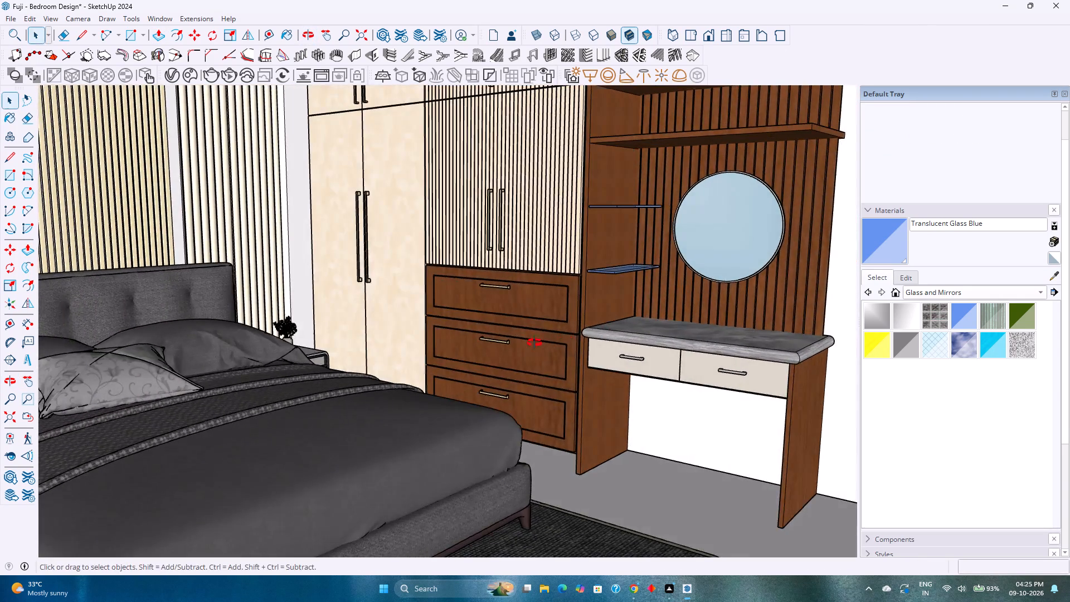
pyautogui.moveTo(534, 343); pyautogui.dragTo(416, 352, button='middle')
pyautogui.keyDown('shift'); pyautogui.moveTo(403, 351); pyautogui.dragTo(641, 333, button='middle'); pyautogui.keyUp('shift')
pyautogui.moveTo(658, 328); pyautogui.dragTo(636, 337, button='middle')
pyautogui.keyDown('shift'); pyautogui.scroll(1, 621, 337); pyautogui.keyUp('shift')
pyautogui.keyDown('shift'); pyautogui.moveTo(621, 337); pyautogui.dragTo(684, 306, button='middle'); pyautogui.keyUp('shift')
pyautogui.scroll(-4, 626, 309)
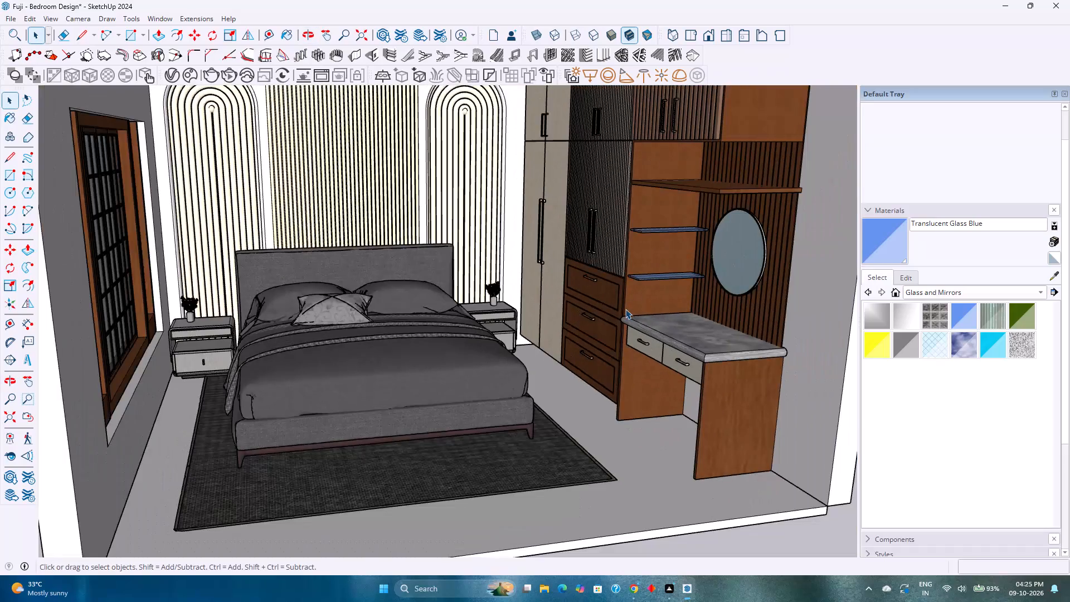
pyautogui.scroll(-3, 625, 309)
pyautogui.keyDown('shift'); pyautogui.moveTo(576, 319); pyautogui.dragTo(574, 364, button='middle'); pyautogui.keyUp('shift')
# Save the bedroom model.
pyautogui.hotkey('ctrl', 's')
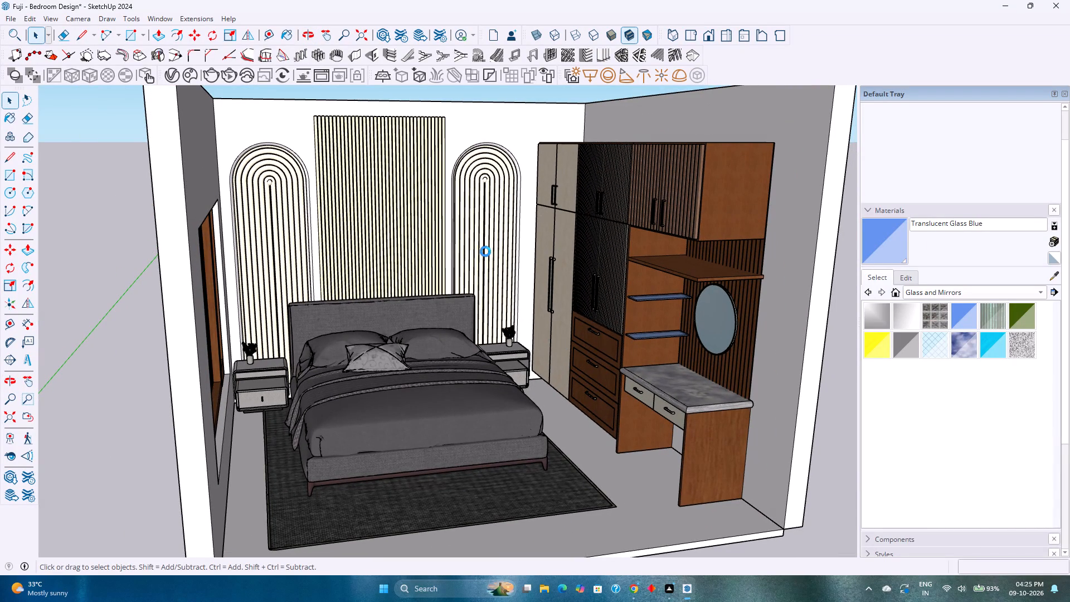
pyautogui.scroll(3, 485, 251)
pyautogui.scroll(-1, 423, 283)
pyautogui.scroll(-2, 534, 369)
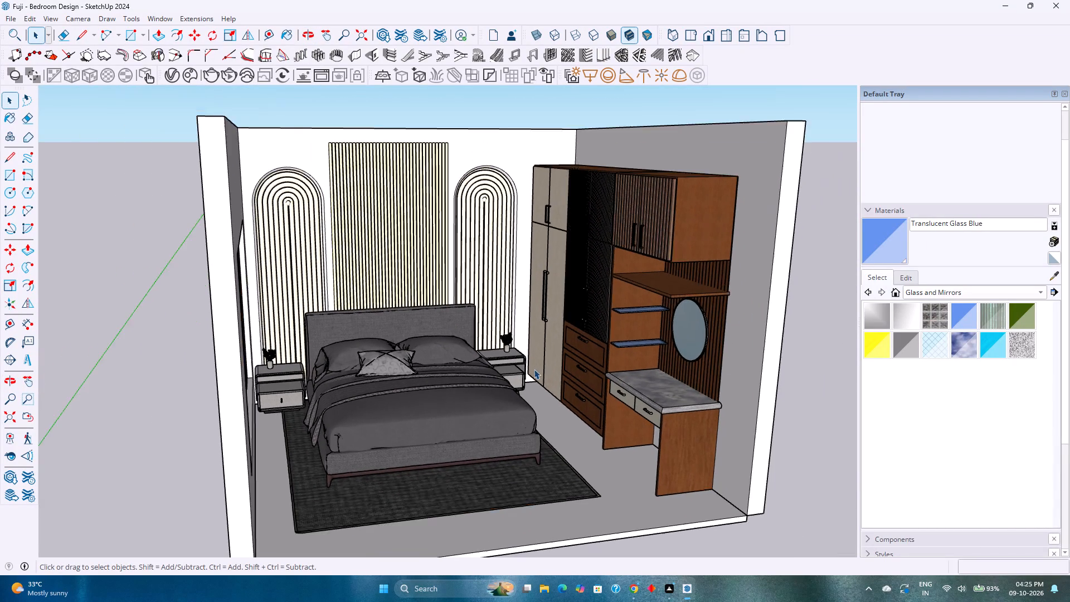
# Examine the whole bedroom from the front, from above and at eye level.
pyautogui.scroll(-1, 534, 369)
pyautogui.moveTo(541, 371); pyautogui.dragTo(437, 357, button='middle')
pyautogui.keyDown('shift'); pyautogui.moveTo(438, 353); pyautogui.dragTo(468, 414, button='middle'); pyautogui.keyUp('shift')
pyautogui.moveTo(470, 414); pyautogui.dragTo(465, 384, button='middle')
pyautogui.scroll(4, 526, 385)
pyautogui.keyDown('shift'); pyautogui.moveTo(526, 385); pyautogui.dragTo(489, 366, button='middle'); pyautogui.keyUp('shift')
pyautogui.scroll(-1, 489, 366)
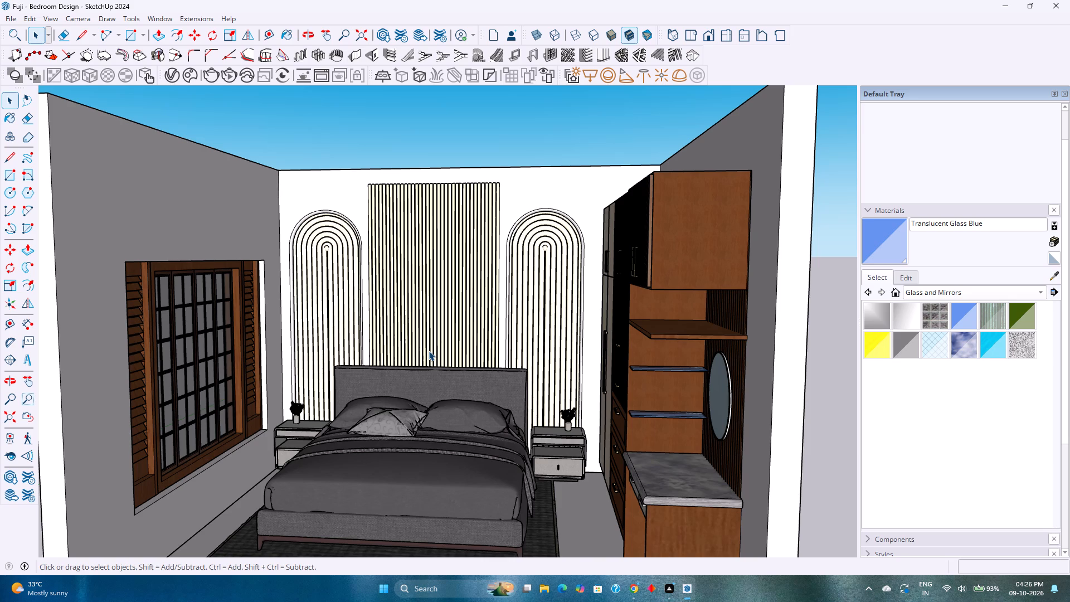
pyautogui.scroll(-1, 429, 351)
pyautogui.moveTo(429, 351); pyautogui.dragTo(495, 392, button='middle')
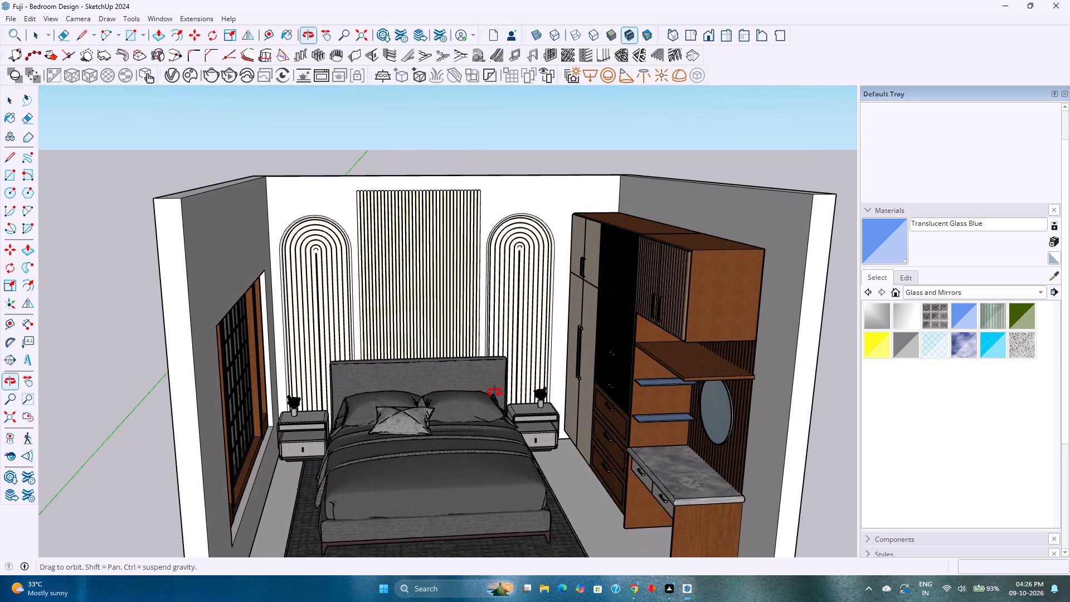
pyautogui.moveTo(495, 392); pyautogui.dragTo(473, 391, button='middle')
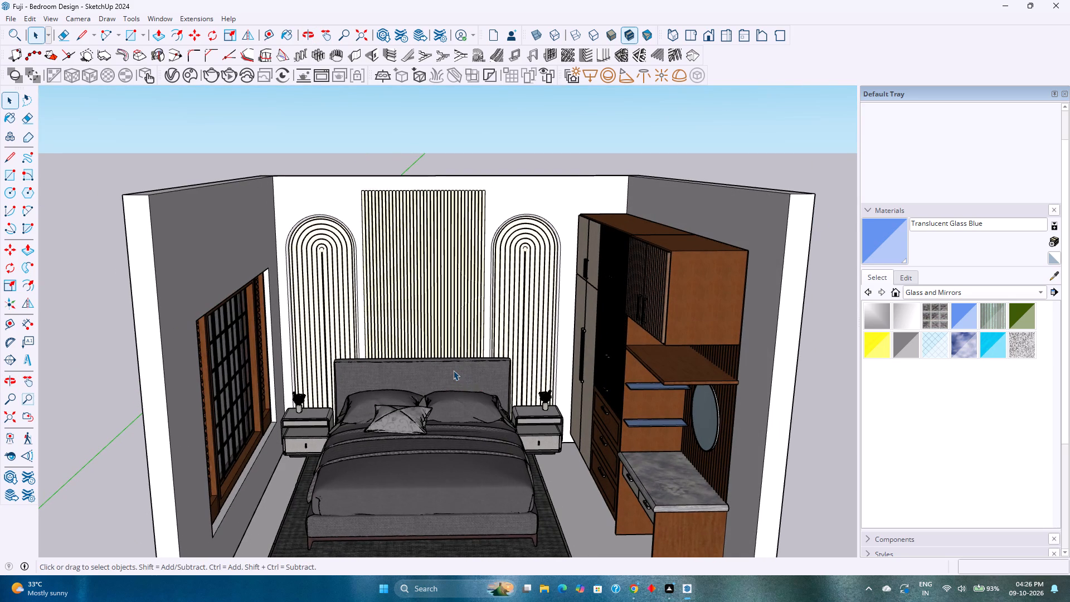
pyautogui.moveTo(473, 389); pyautogui.dragTo(453, 348, button='middle')
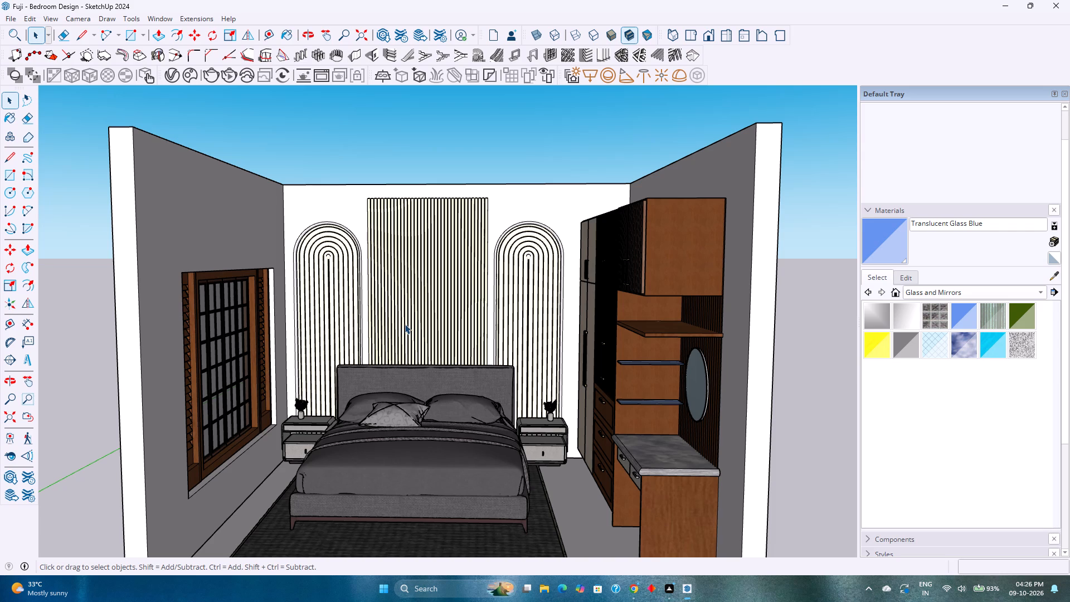
pyautogui.keyDown('shift'); pyautogui.moveTo(374, 333); pyautogui.dragTo(367, 302, button='middle'); pyautogui.keyUp('shift')
pyautogui.moveTo(408, 303); pyautogui.dragTo(392, 492, button='middle')
pyautogui.scroll(-2, 405, 456)
pyautogui.moveTo(405, 456); pyautogui.dragTo(409, 475, button='middle')
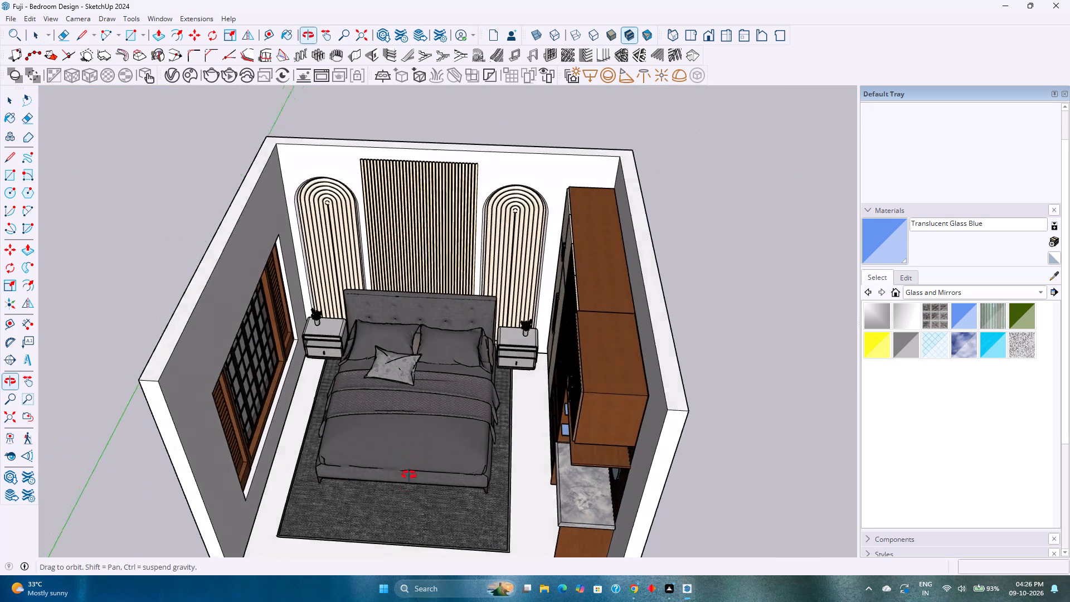
pyautogui.moveTo(409, 475); pyautogui.dragTo(425, 354, button='middle')
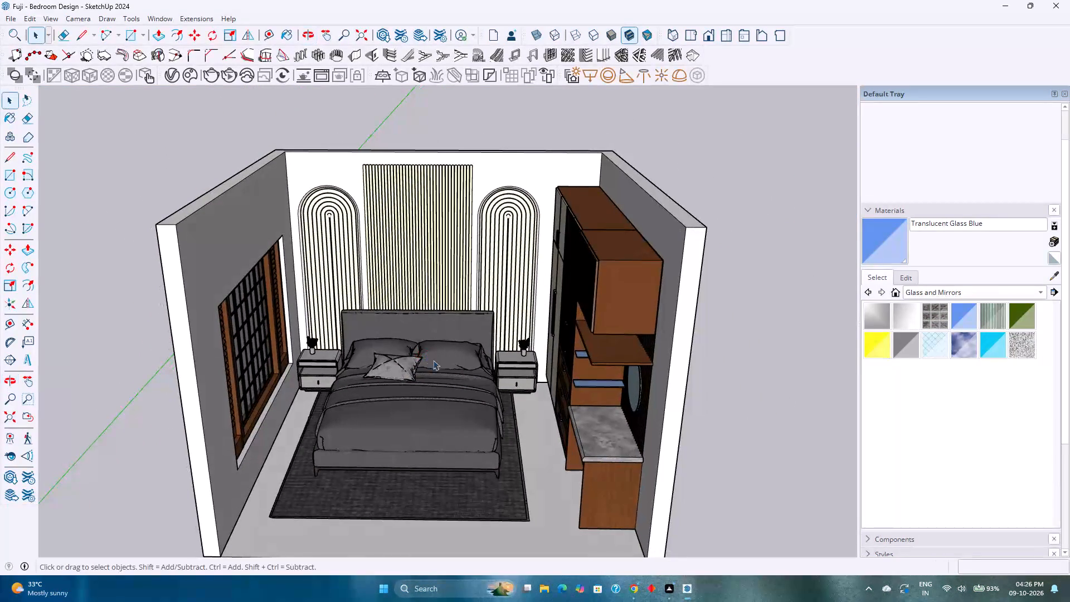
# Paint the bedroom floor with Marble Carrara Gold Floor Tile from the Tile material collection.
pyautogui.click(955, 295)
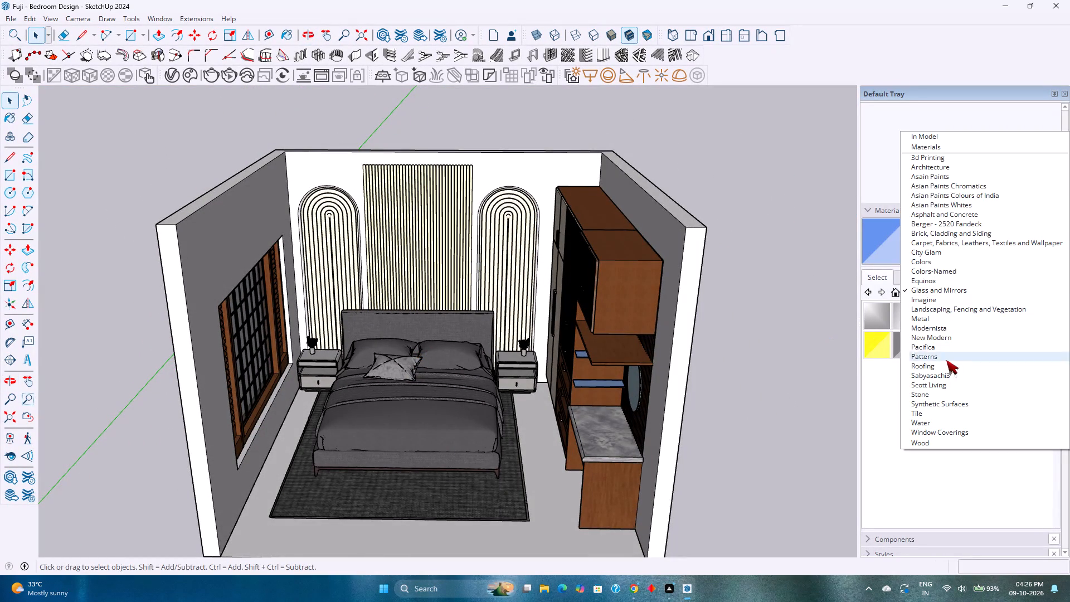
pyautogui.click(924, 412)
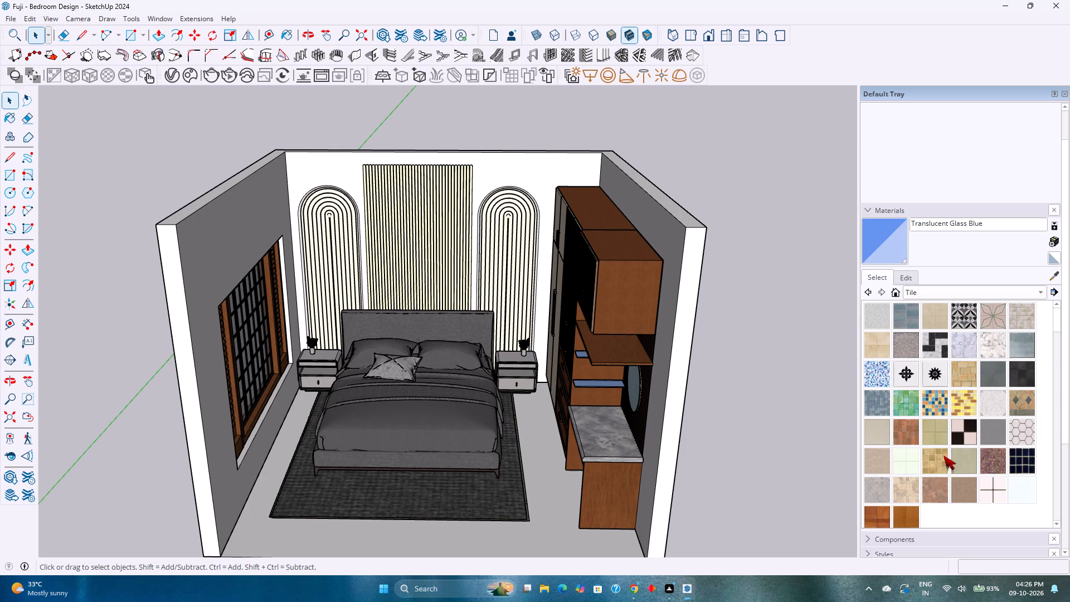
pyautogui.click(906, 490)
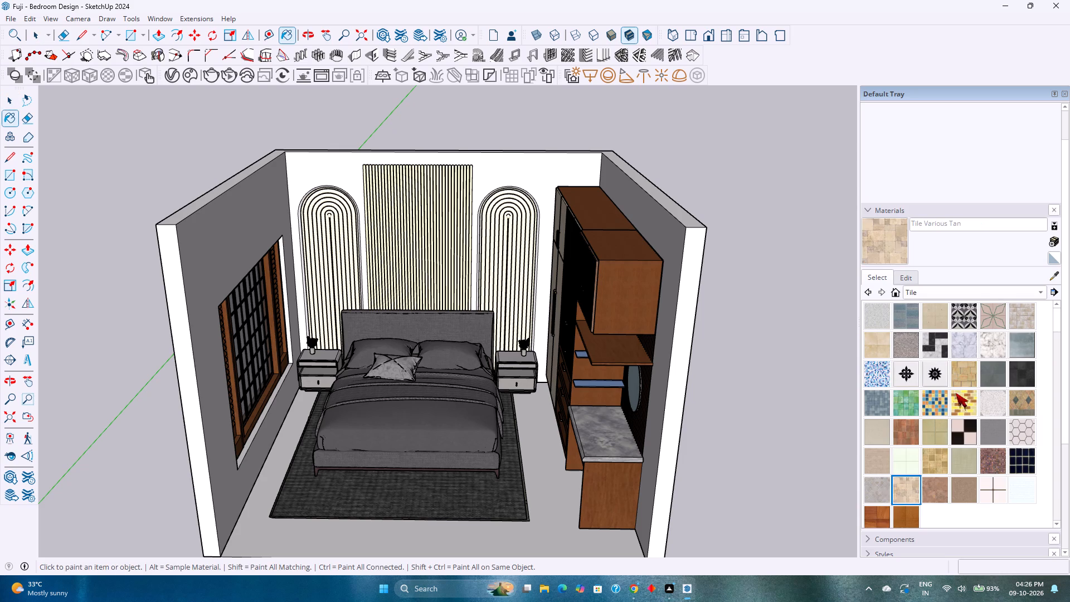
pyautogui.click(999, 402)
pyautogui.click(999, 339)
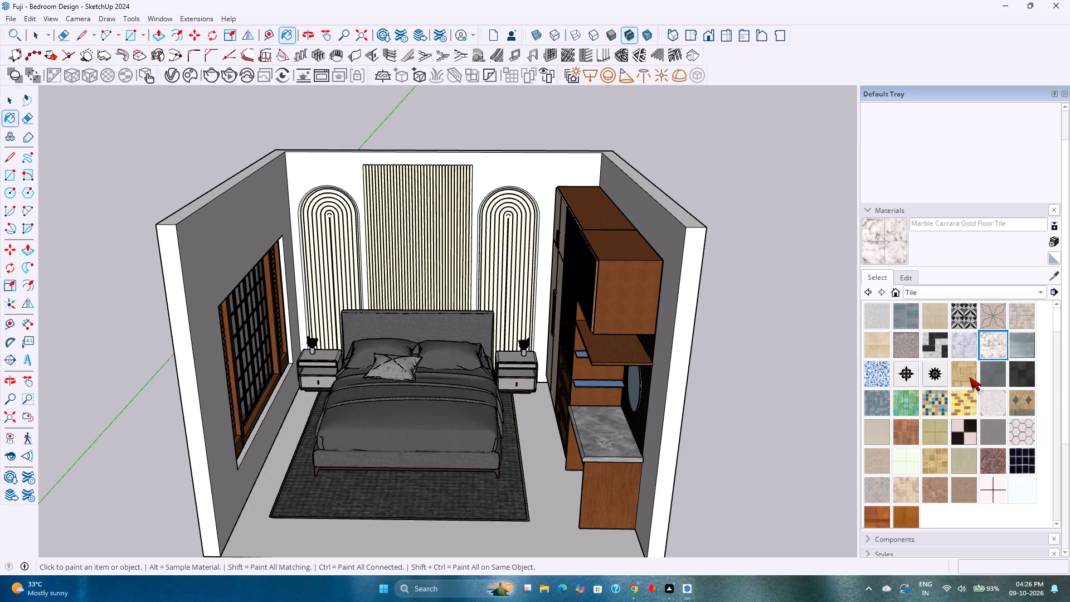
pyautogui.click(559, 515)
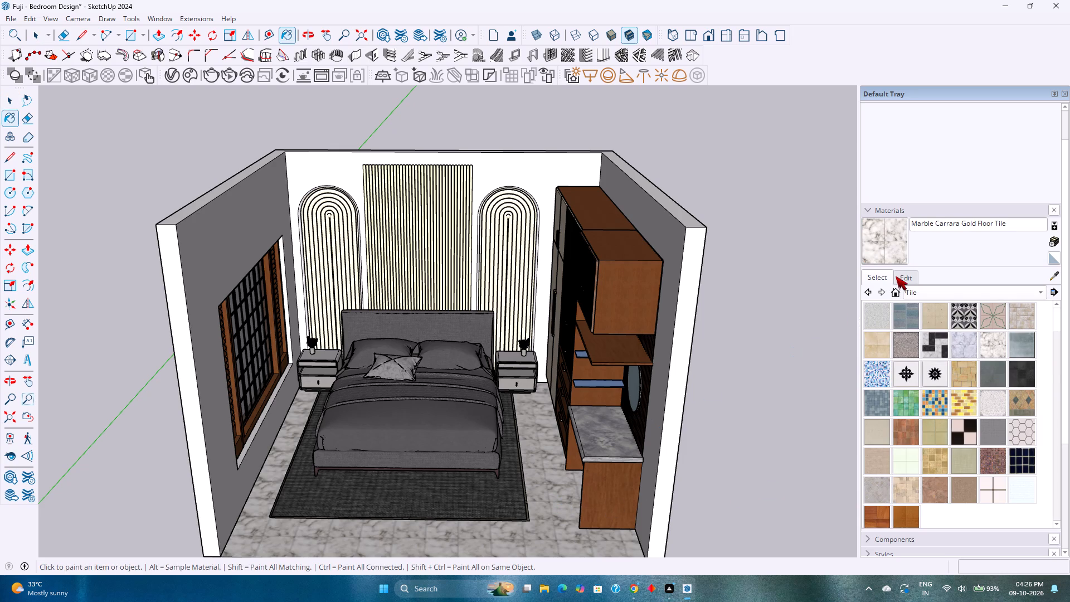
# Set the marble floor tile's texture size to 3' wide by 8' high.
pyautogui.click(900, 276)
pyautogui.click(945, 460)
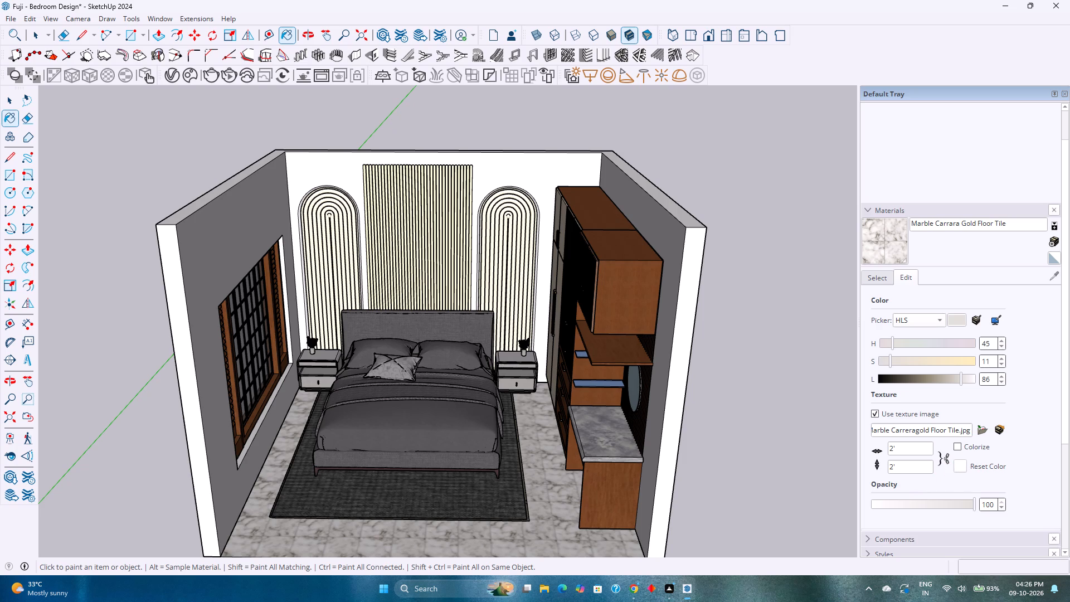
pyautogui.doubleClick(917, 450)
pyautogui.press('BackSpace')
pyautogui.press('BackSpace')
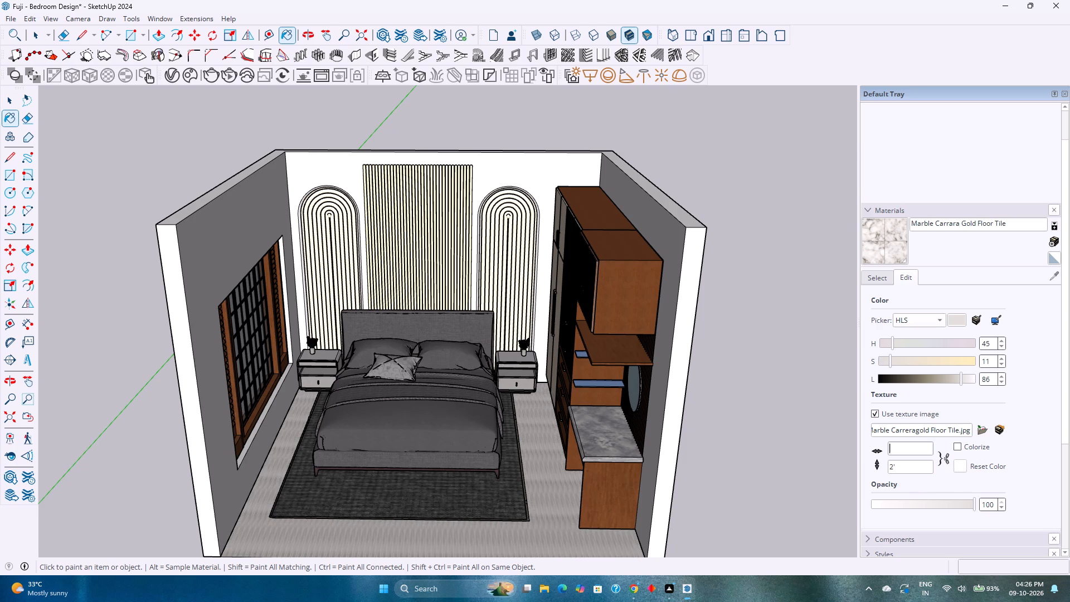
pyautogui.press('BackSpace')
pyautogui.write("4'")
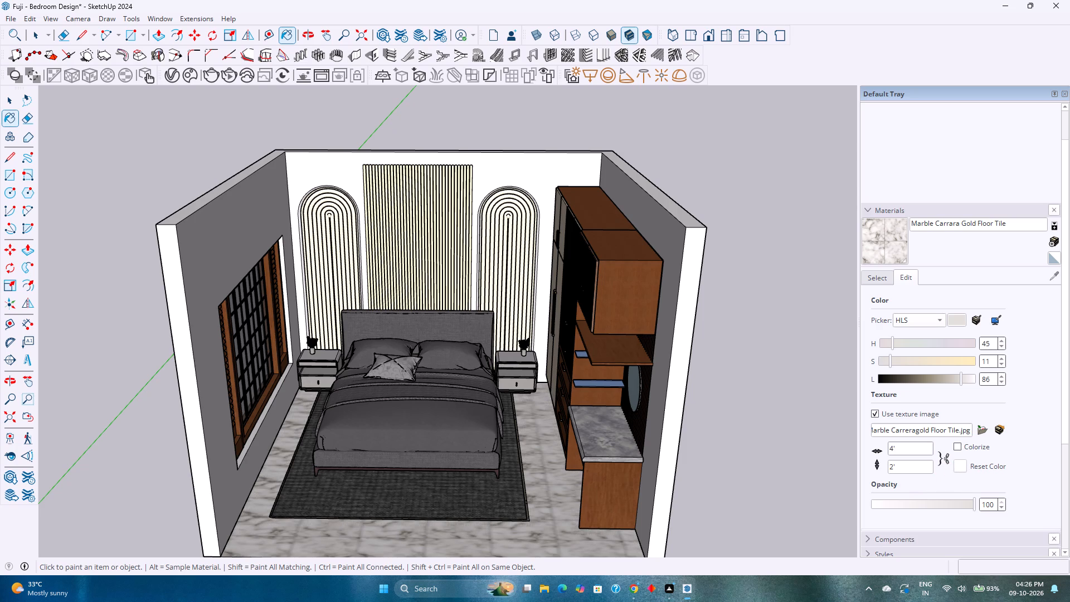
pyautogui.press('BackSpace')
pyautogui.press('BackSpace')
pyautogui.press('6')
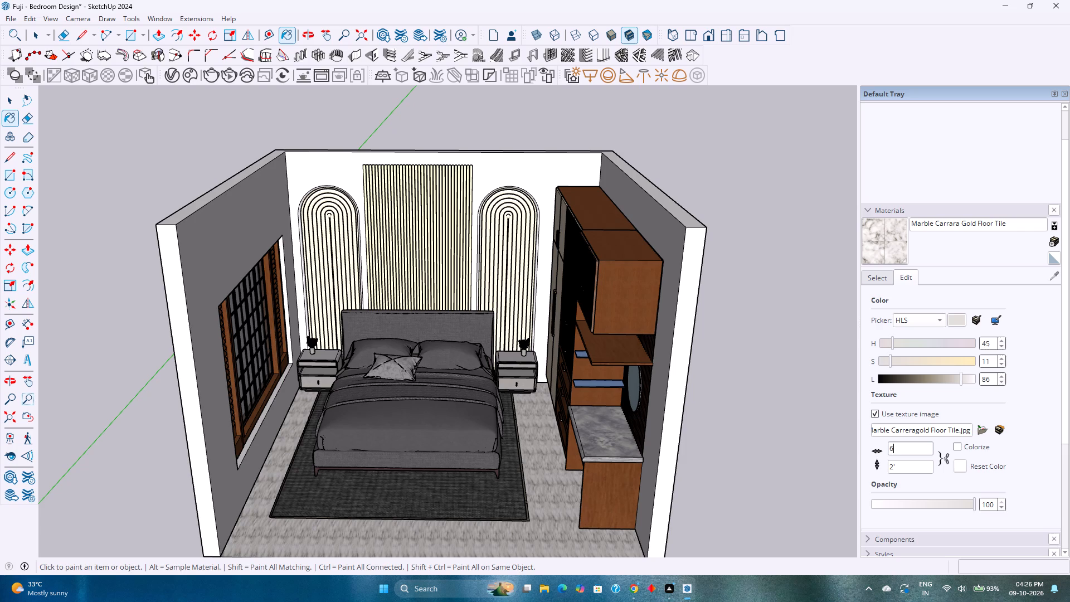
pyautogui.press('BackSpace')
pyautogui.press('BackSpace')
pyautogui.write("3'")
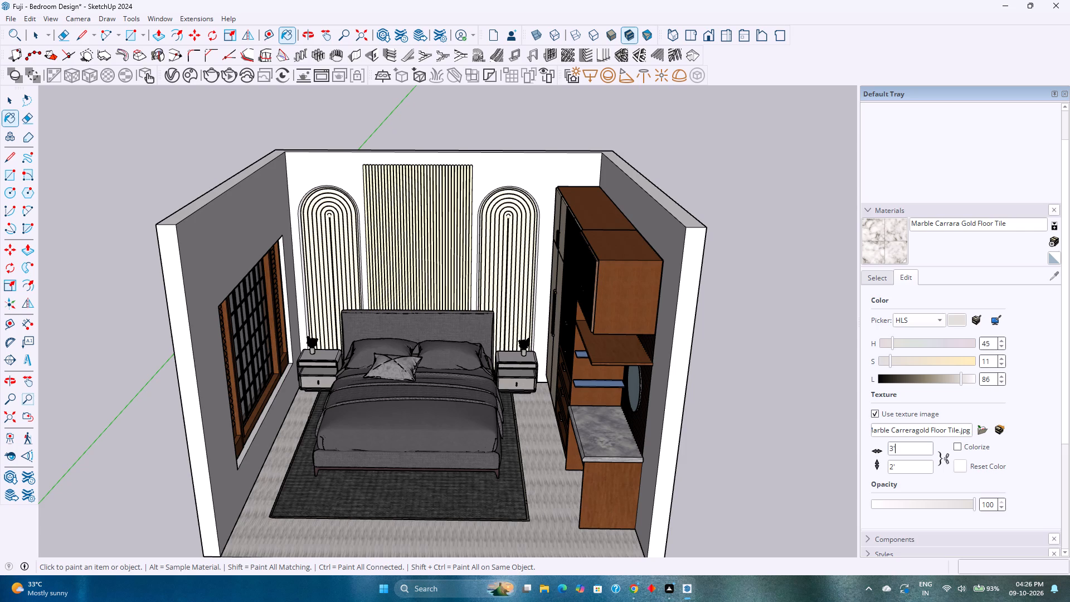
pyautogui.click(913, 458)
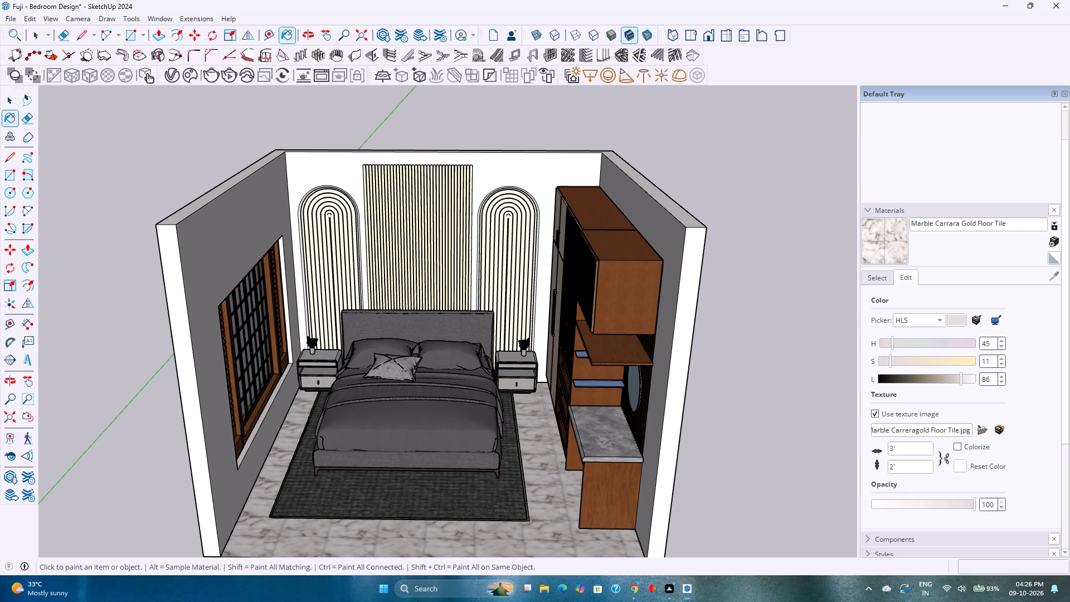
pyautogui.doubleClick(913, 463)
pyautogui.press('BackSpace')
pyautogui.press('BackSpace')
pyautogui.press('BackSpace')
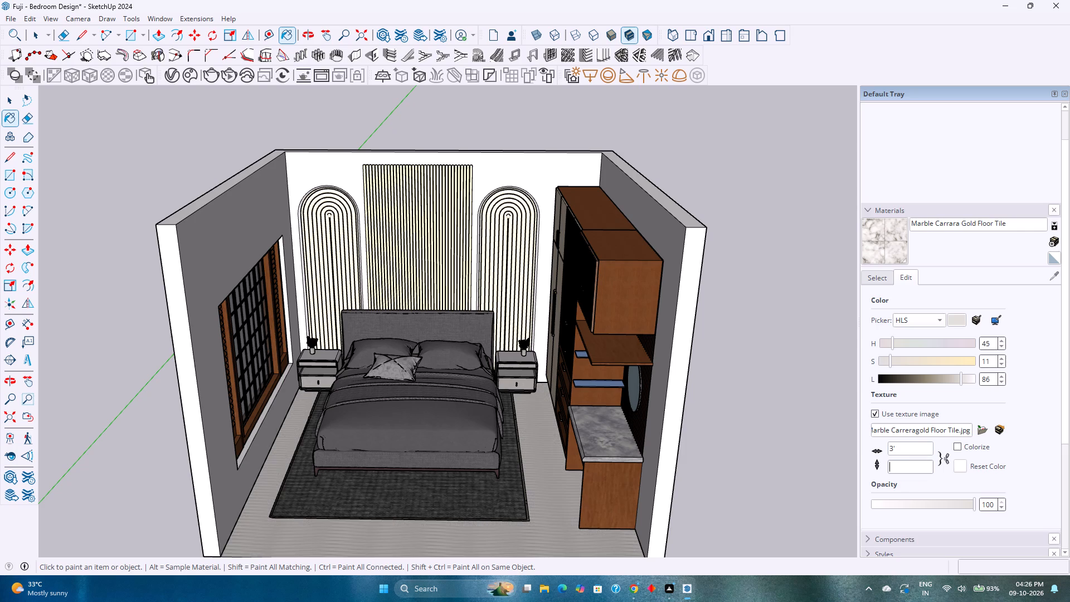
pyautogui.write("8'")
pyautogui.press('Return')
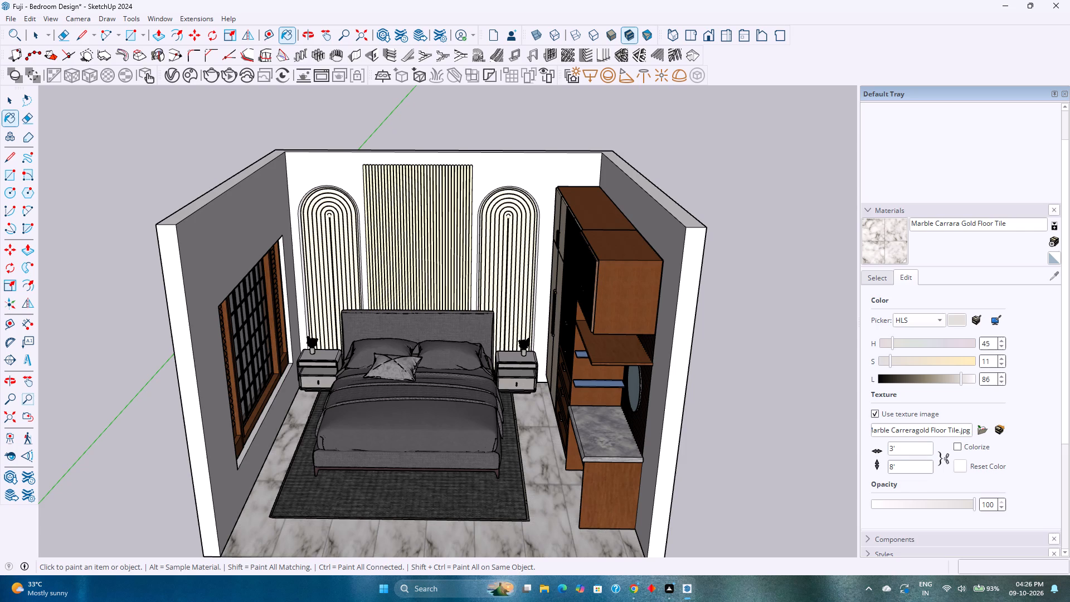
# Set the marble floor tile's texture size to 4' wide by 9' high.
pyautogui.moveTo(586, 465); pyautogui.dragTo(490, 565, button='middle')
pyautogui.moveTo(485, 460); pyautogui.dragTo(519, 488, button='middle')
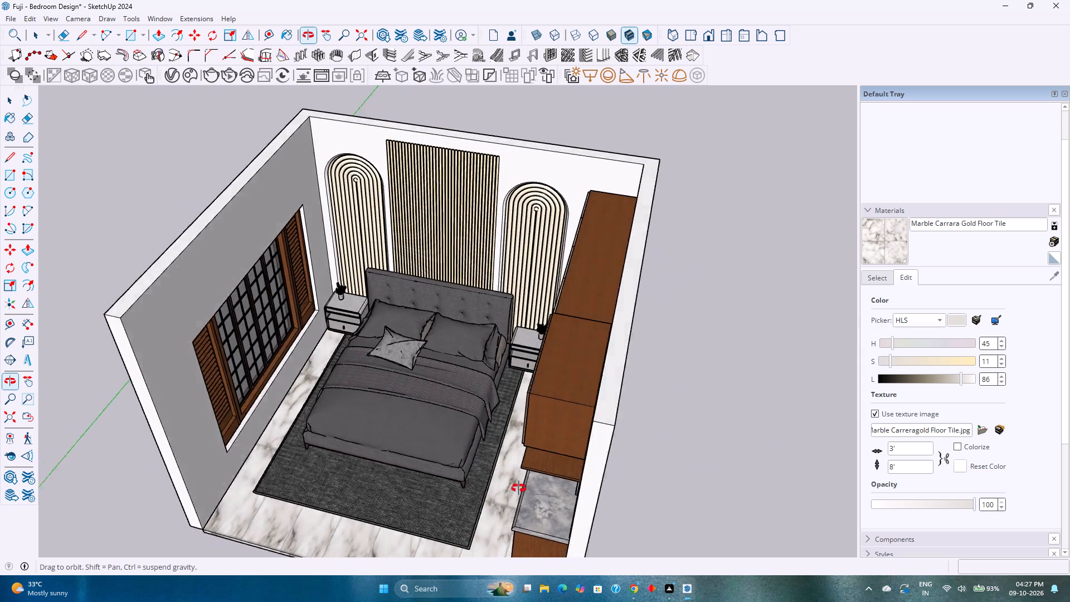
pyautogui.moveTo(519, 488); pyautogui.dragTo(579, 559, button='middle')
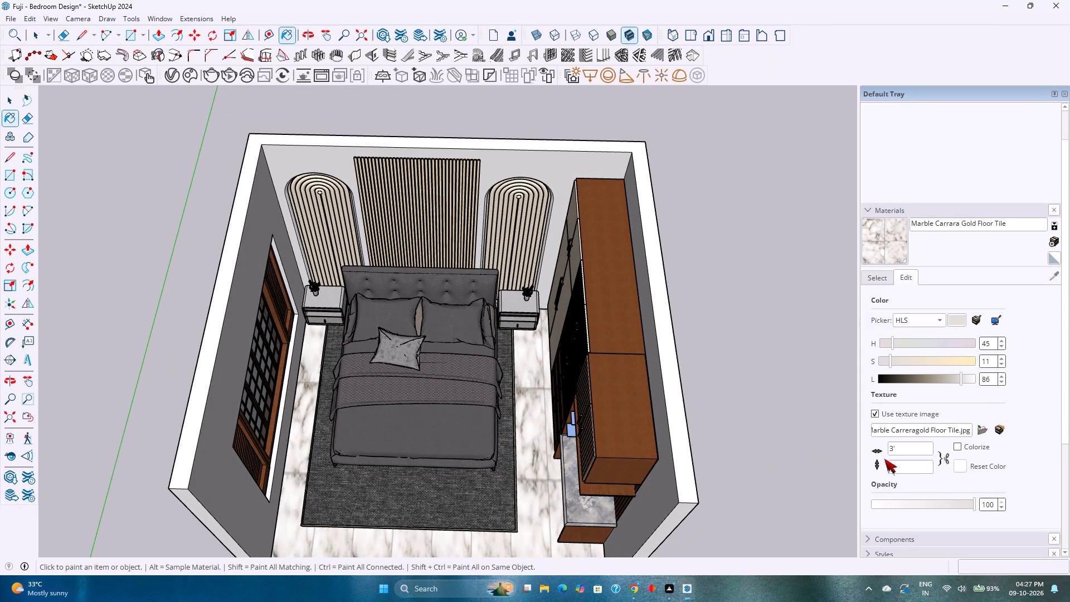
pyautogui.doubleClick(901, 448)
pyautogui.press('BackSpace')
pyautogui.press('BackSpace')
pyautogui.write("4'")
pyautogui.press('Return')
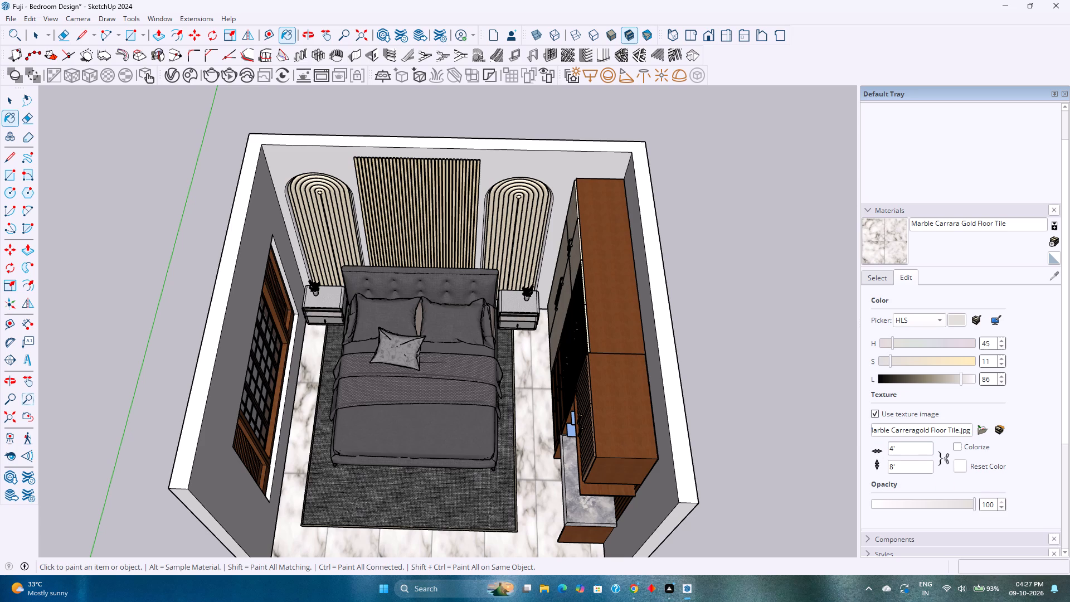
pyautogui.doubleClick(900, 469)
pyautogui.press('BackSpace')
pyautogui.press('BackSpace')
pyautogui.write("9'")
pyautogui.press('Return')
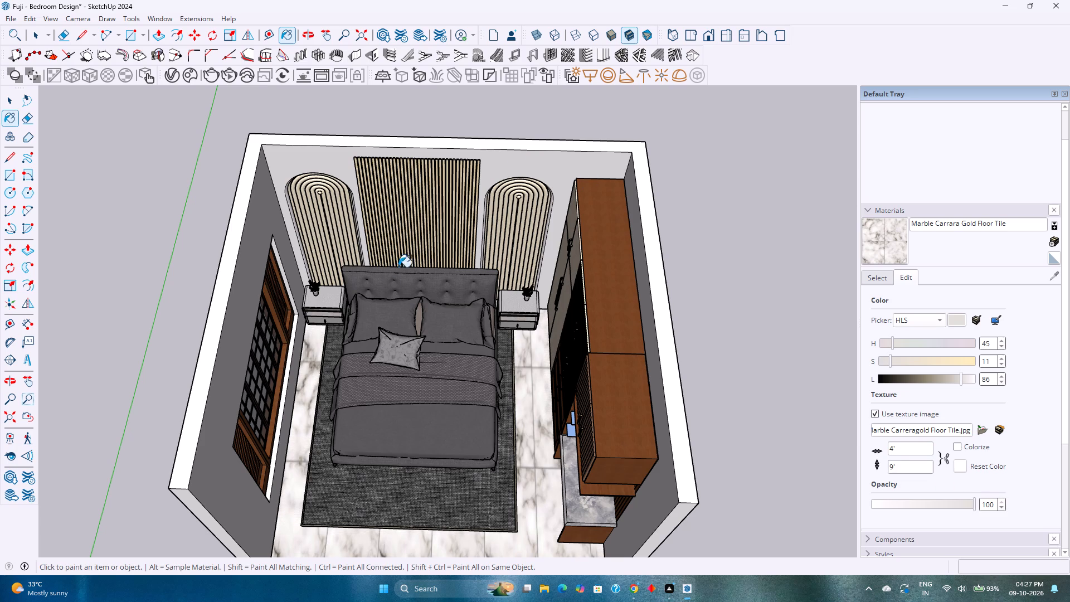
pyautogui.press('space')
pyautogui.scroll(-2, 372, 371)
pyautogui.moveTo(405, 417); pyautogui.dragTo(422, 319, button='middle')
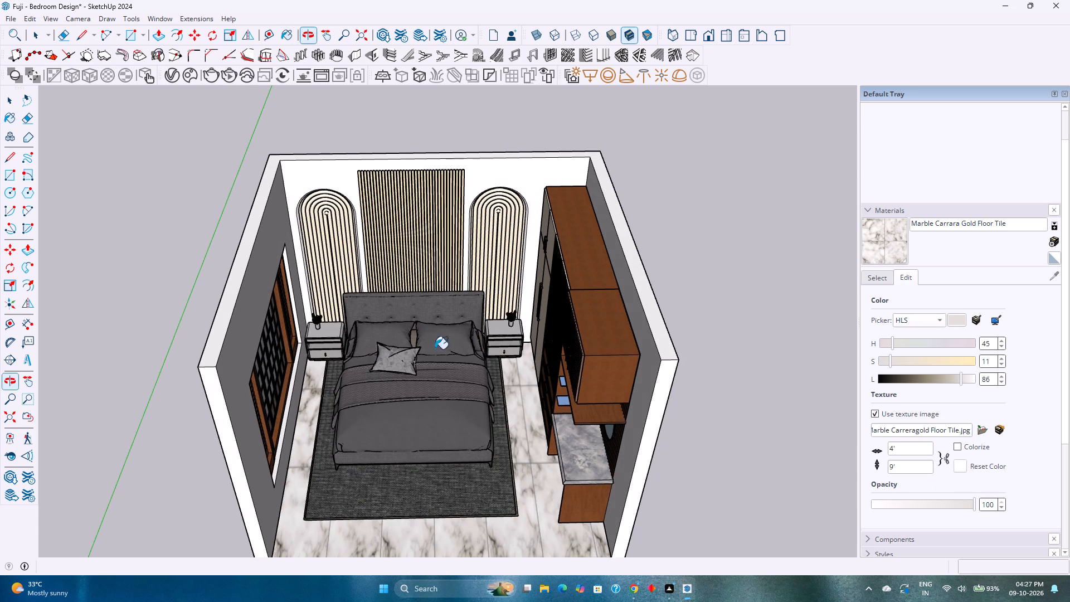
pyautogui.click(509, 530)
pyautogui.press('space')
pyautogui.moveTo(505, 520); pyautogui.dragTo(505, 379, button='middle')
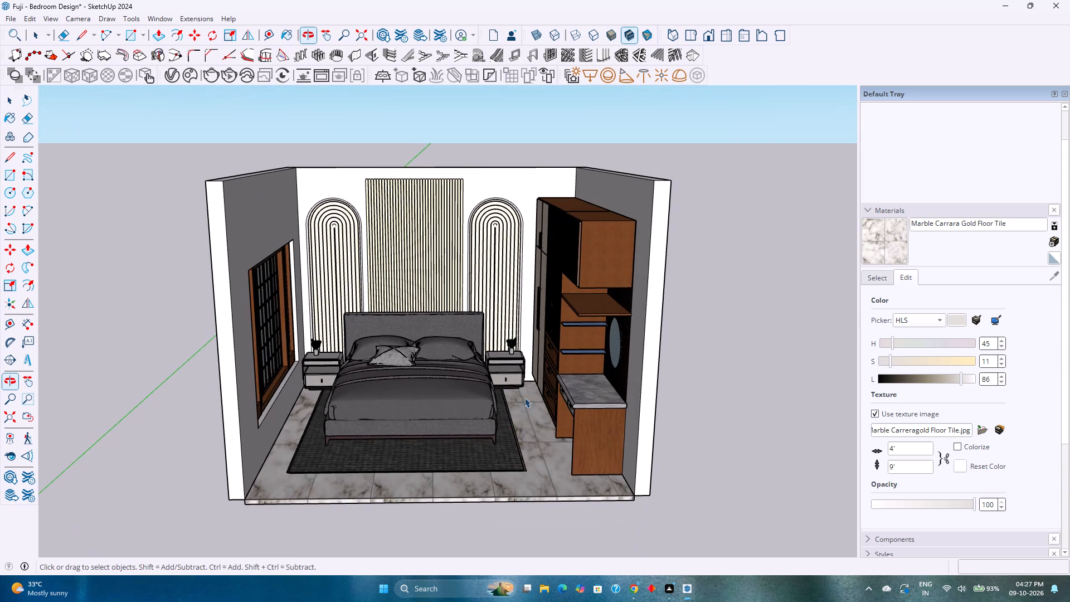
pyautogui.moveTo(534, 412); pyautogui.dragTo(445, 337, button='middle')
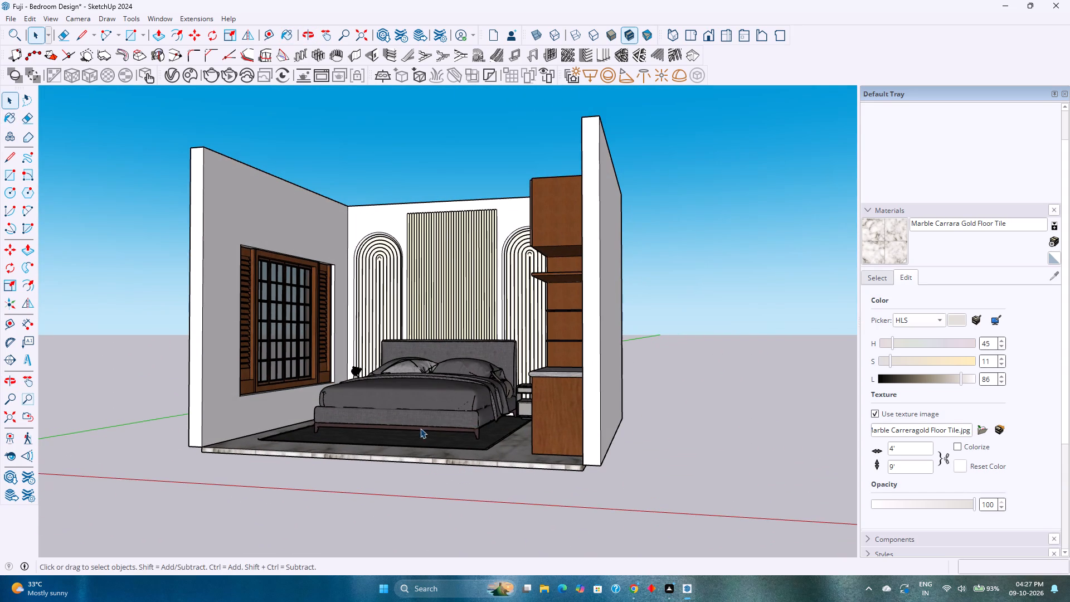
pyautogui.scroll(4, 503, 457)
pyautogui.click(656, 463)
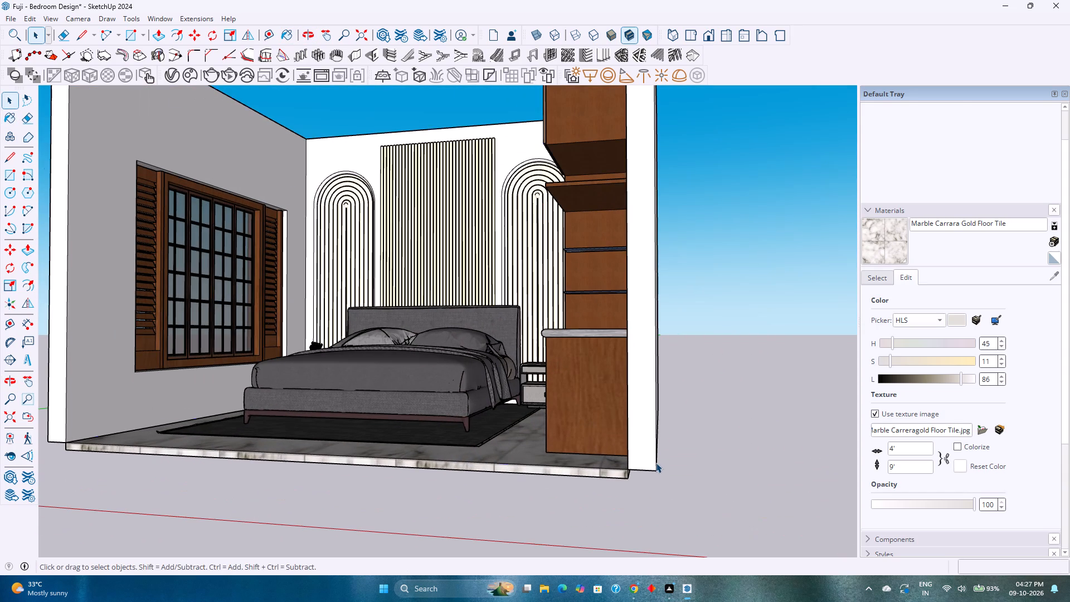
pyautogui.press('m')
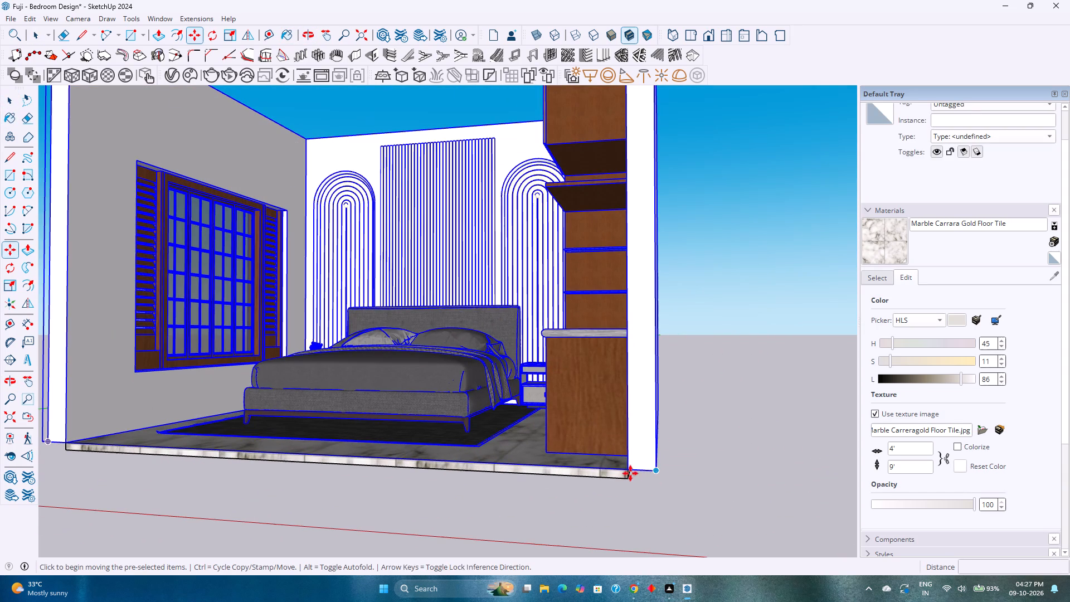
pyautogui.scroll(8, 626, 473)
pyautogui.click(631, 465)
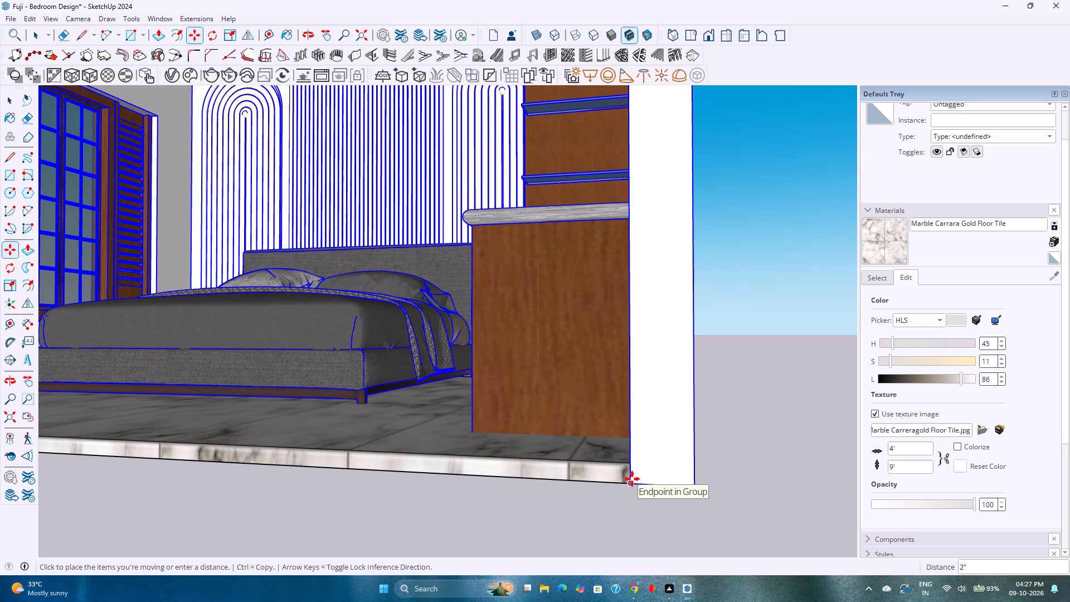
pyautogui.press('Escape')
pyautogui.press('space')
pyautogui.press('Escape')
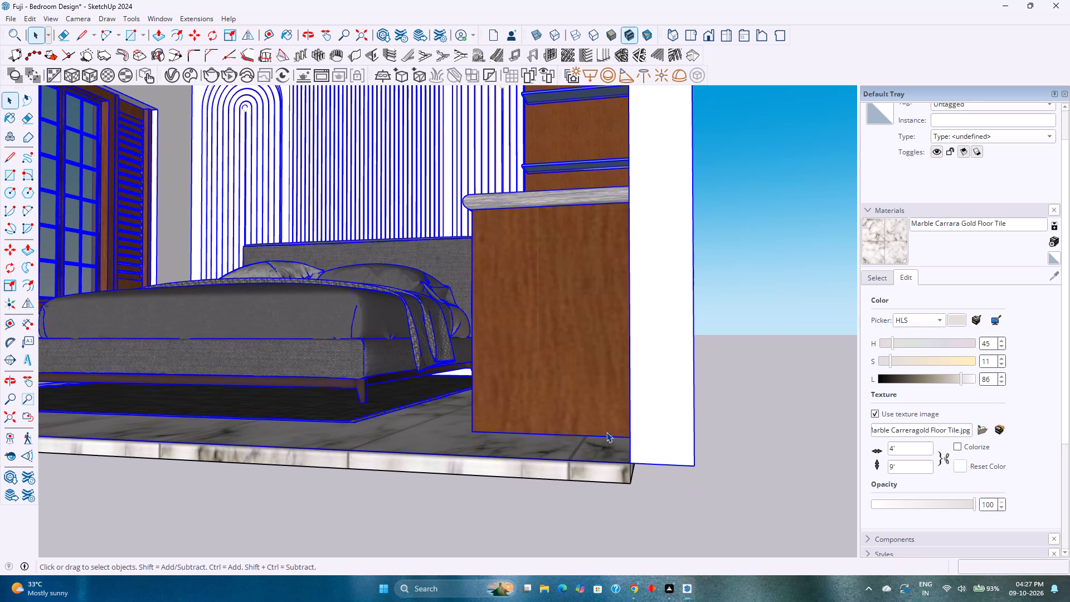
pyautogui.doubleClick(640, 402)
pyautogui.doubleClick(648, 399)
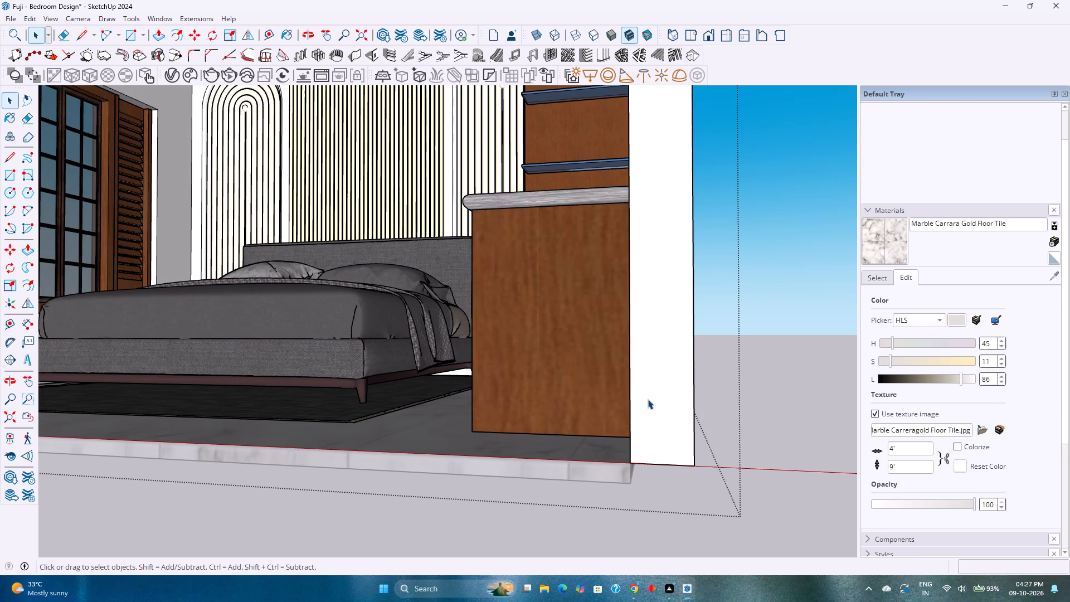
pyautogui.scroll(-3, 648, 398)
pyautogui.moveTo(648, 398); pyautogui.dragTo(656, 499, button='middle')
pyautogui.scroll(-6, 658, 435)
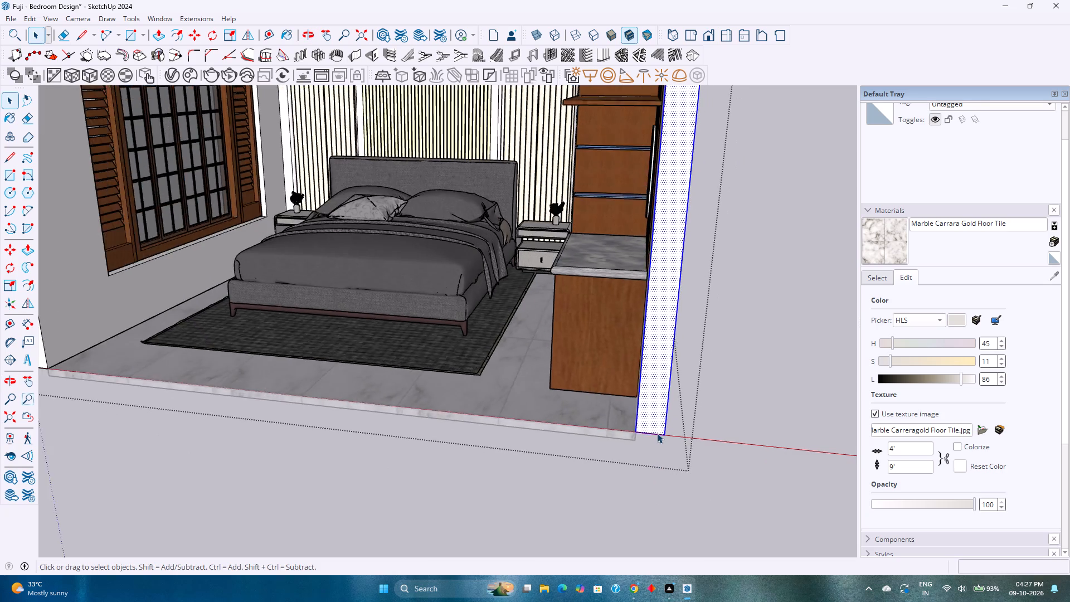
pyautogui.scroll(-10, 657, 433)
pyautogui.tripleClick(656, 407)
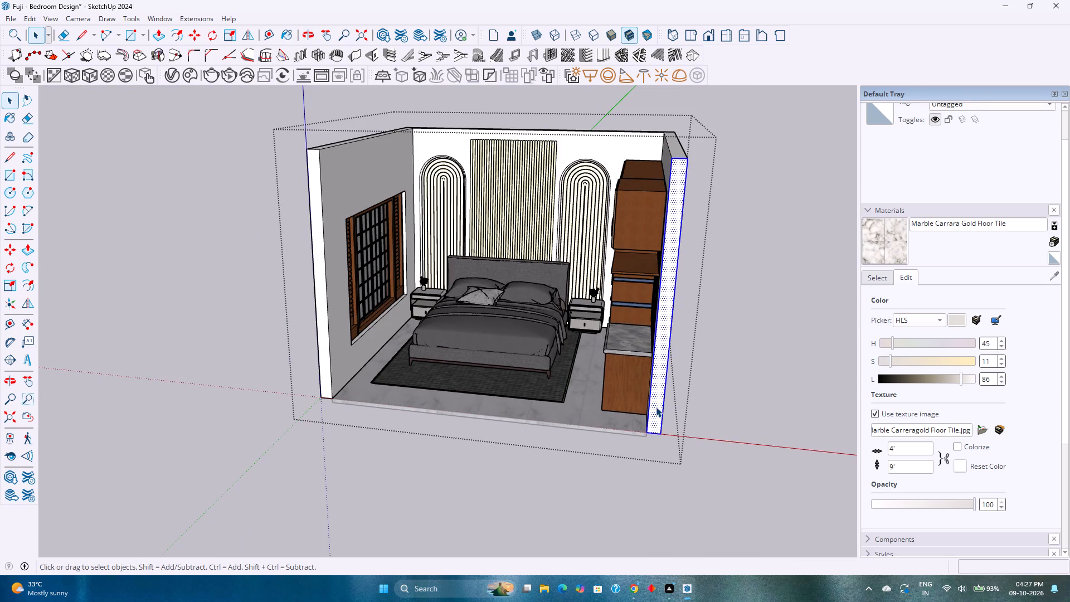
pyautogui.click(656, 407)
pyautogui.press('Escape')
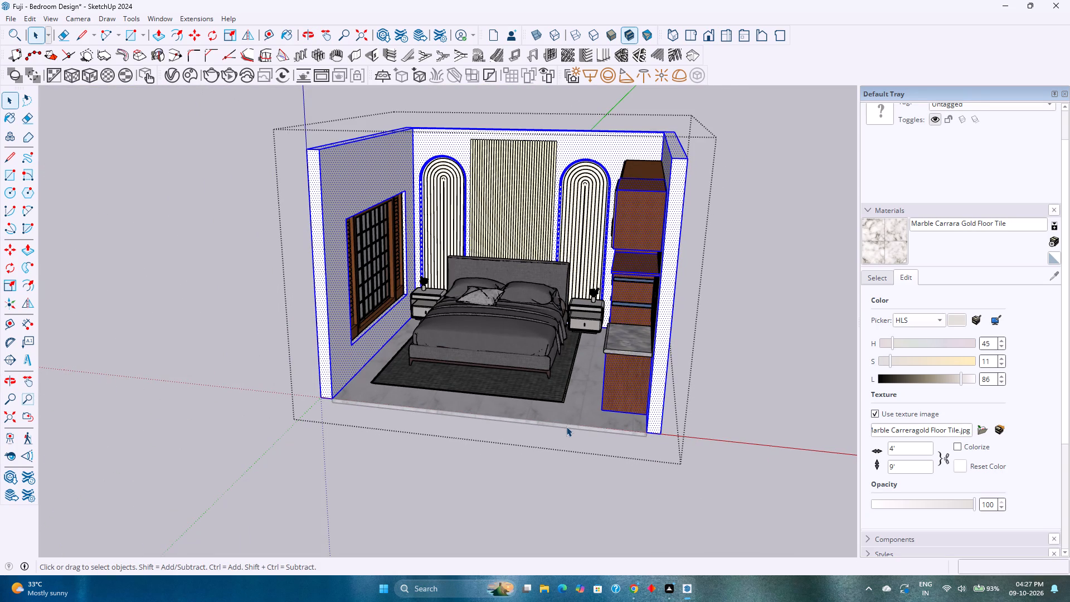
# Push/Pull the underside of the marble floor slab upward by about 1 11/16" to thin it toward the base of the walls.
pyautogui.scroll(11, 536, 430)
pyautogui.moveTo(558, 439); pyautogui.dragTo(549, 431, button='middle')
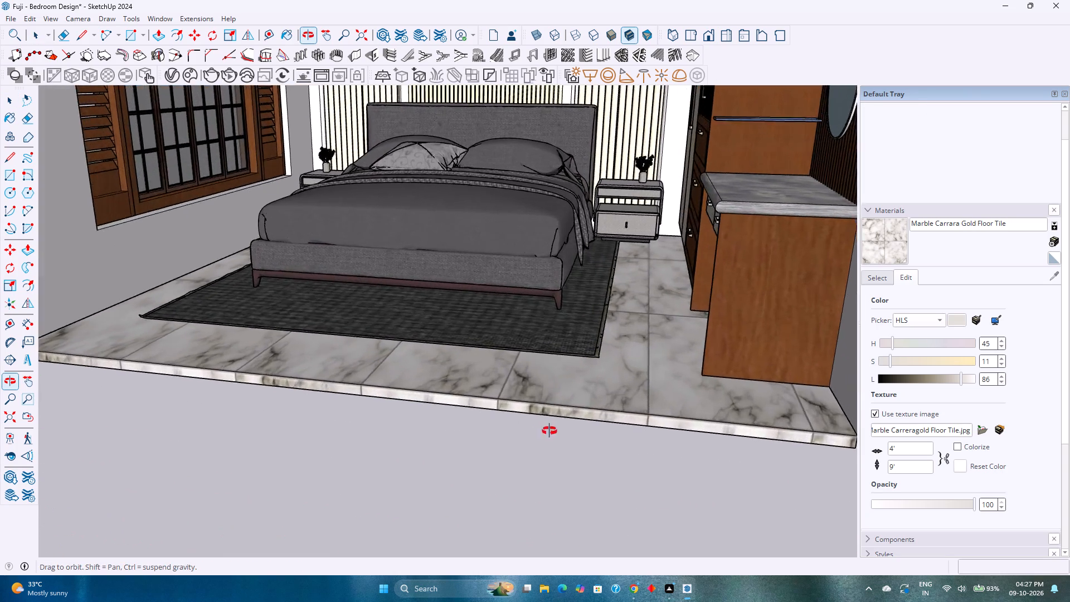
pyautogui.moveTo(549, 431); pyautogui.dragTo(536, 390, button='middle')
pyautogui.keyDown('shift'); pyautogui.moveTo(538, 390); pyautogui.dragTo(555, 517, button='middle'); pyautogui.keyUp('shift')
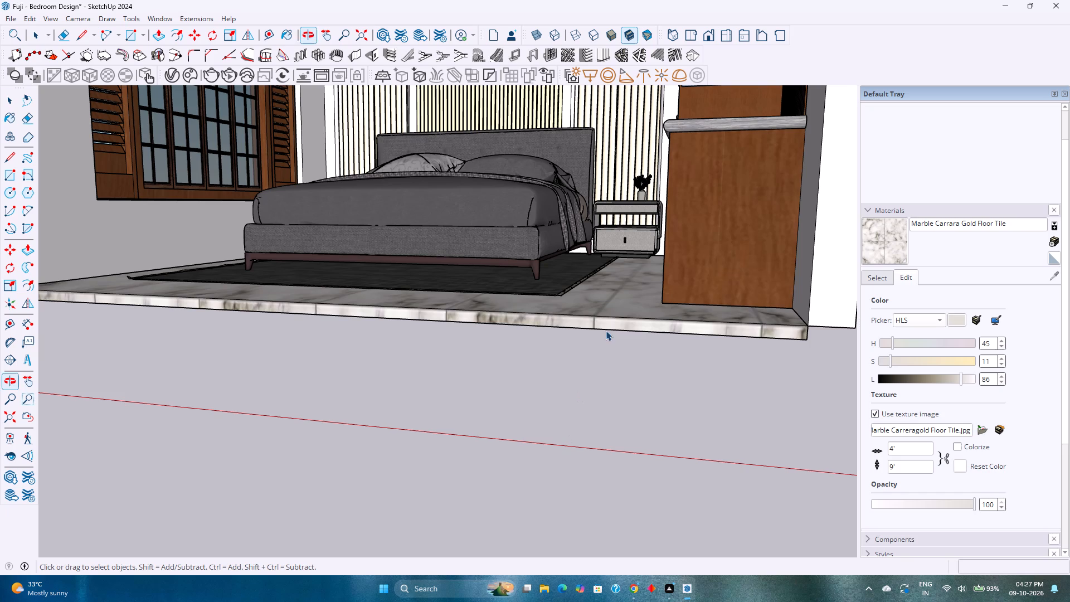
pyautogui.doubleClick(623, 311)
pyautogui.scroll(7, 621, 313)
pyautogui.keyDown('shift'); pyautogui.moveTo(635, 373); pyautogui.dragTo(633, 472, button='middle'); pyautogui.keyUp('shift')
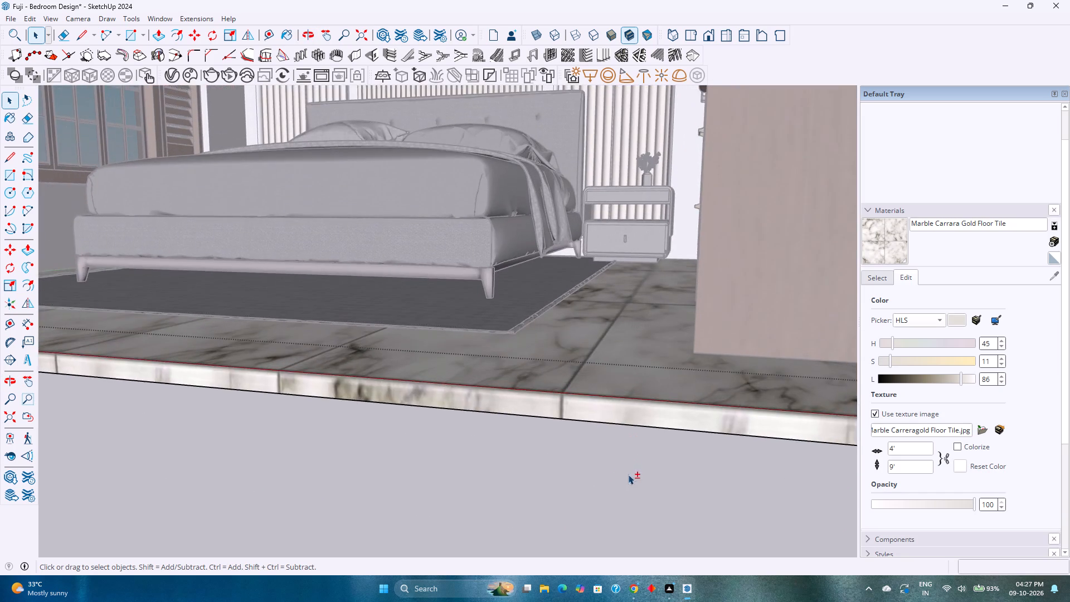
pyautogui.moveTo(621, 477); pyautogui.dragTo(417, 338, button='middle')
pyautogui.press('p')
pyautogui.click(469, 261)
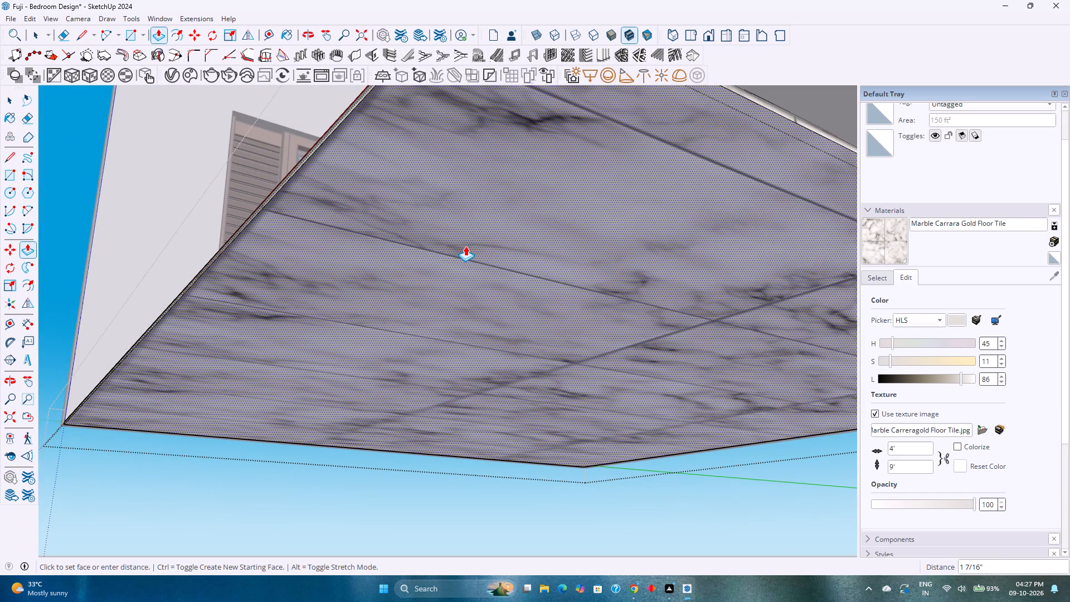
pyautogui.click(466, 243)
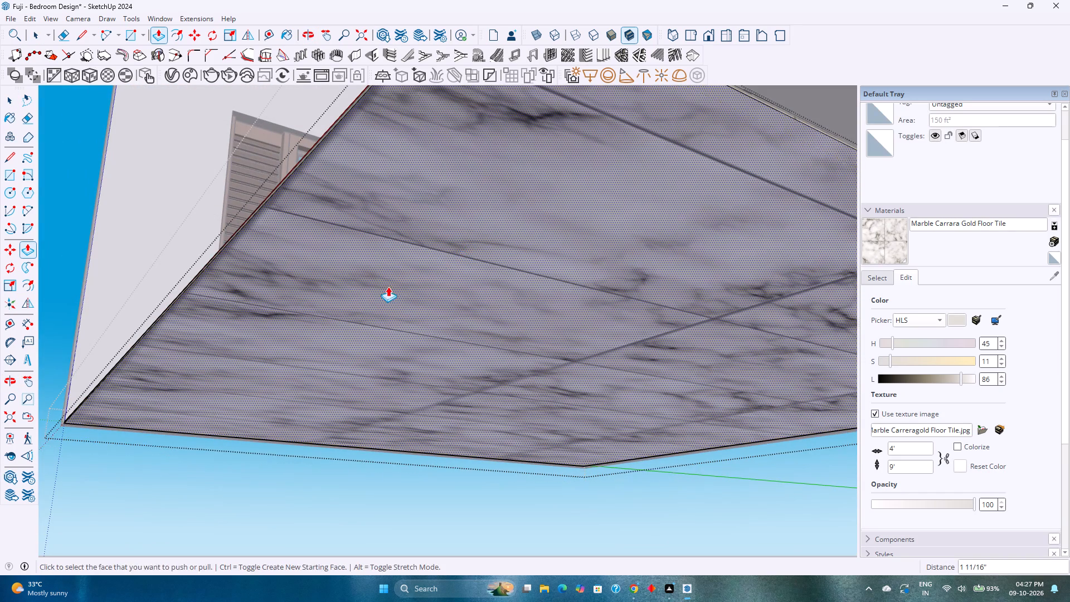
pyautogui.moveTo(388, 287); pyautogui.dragTo(555, 441, button='middle')
pyautogui.press('space')
pyautogui.scroll(-6, 528, 411)
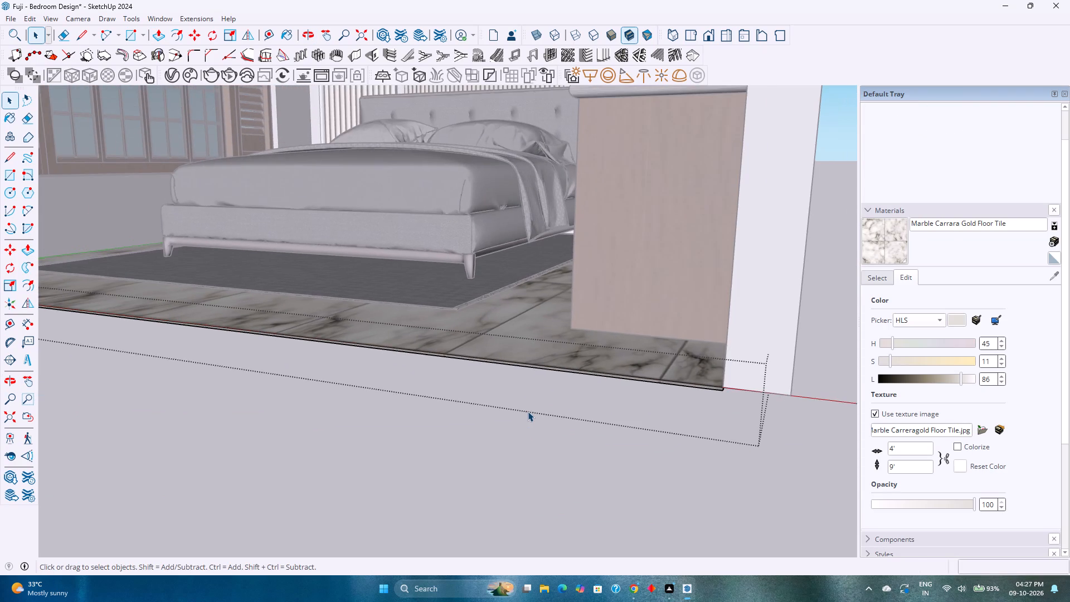
pyautogui.press('Escape')
pyautogui.click(528, 411)
# Save the bedroom design model.
pyautogui.scroll(-4, 528, 411)
pyautogui.keyDown('shift'); pyautogui.moveTo(522, 405); pyautogui.dragTo(614, 479, button='middle'); pyautogui.keyUp('shift')
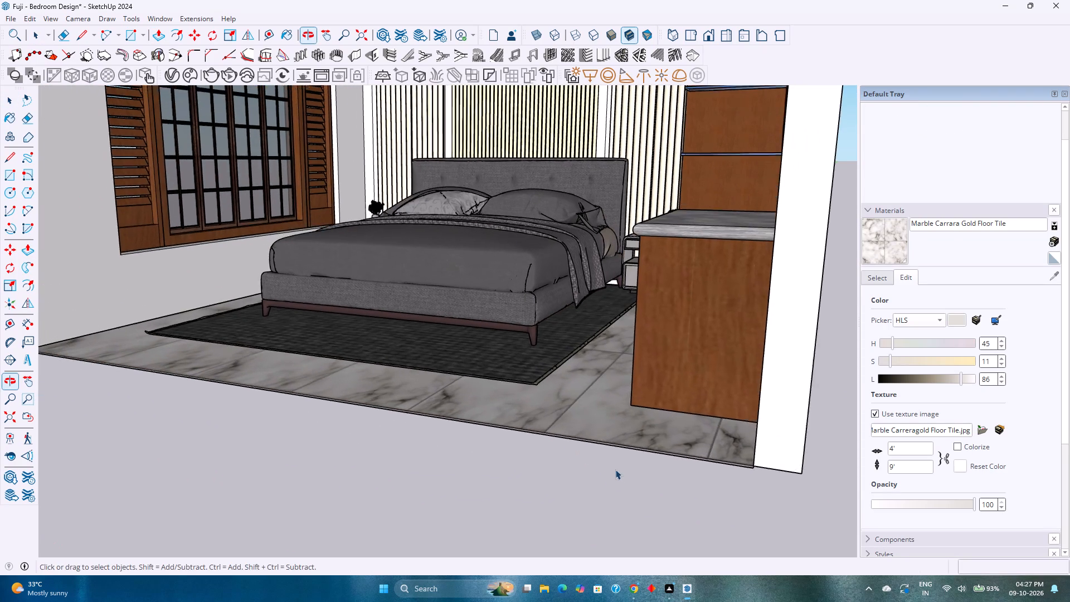
pyautogui.scroll(-5, 613, 452)
pyautogui.moveTo(587, 433); pyautogui.dragTo(646, 492, button='middle')
pyautogui.keyDown('shift'); pyautogui.moveTo(605, 426); pyautogui.dragTo(605, 494, button='middle'); pyautogui.keyUp('shift')
pyautogui.moveTo(589, 465); pyautogui.dragTo(610, 437, button='middle')
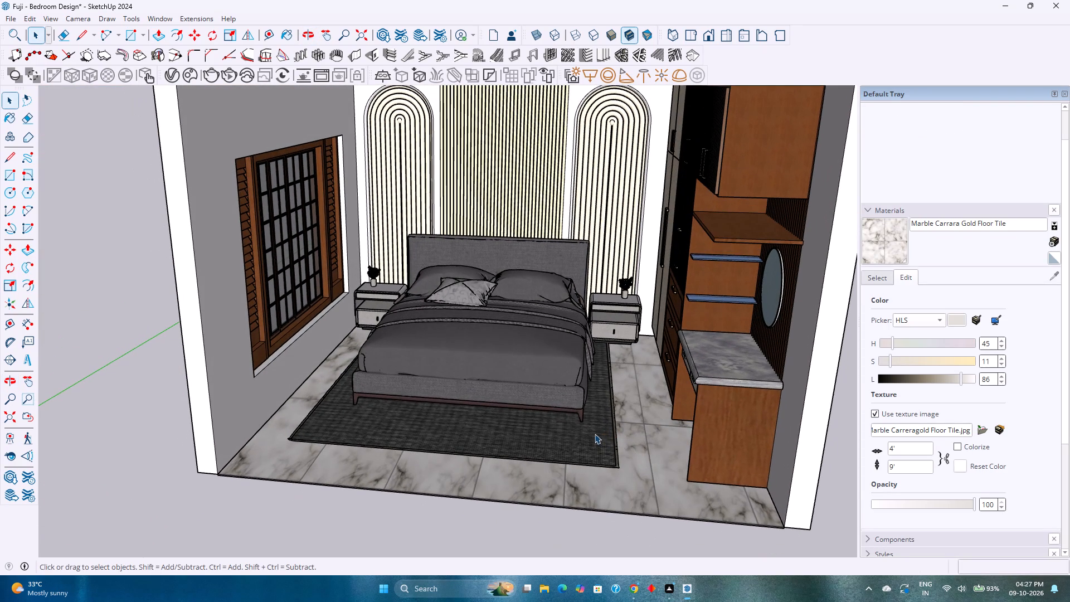
pyautogui.hotkey('ctrl', 's')
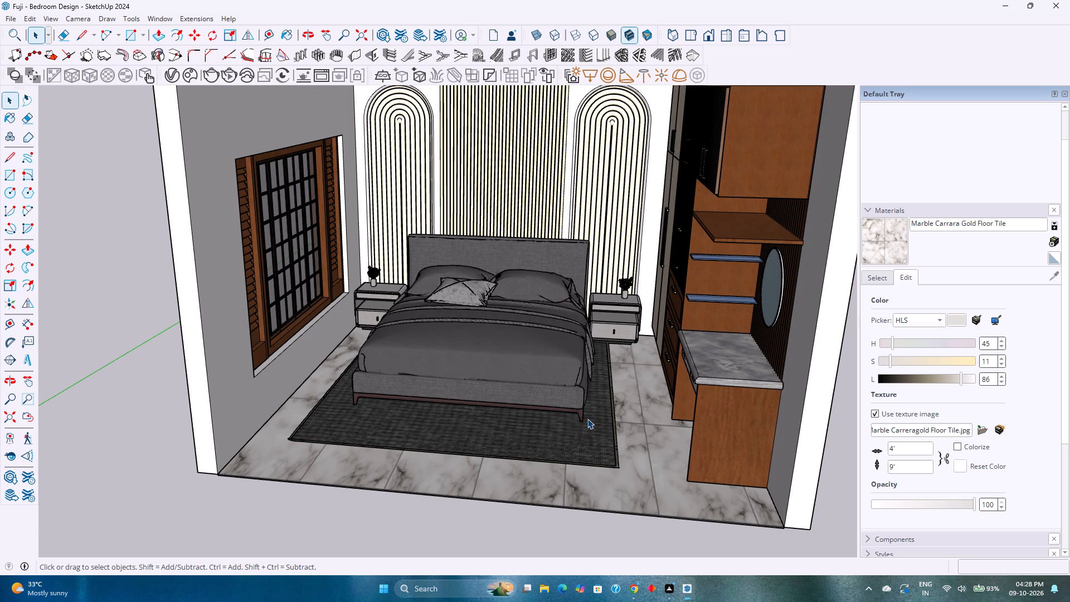
# Search 3D Warehouse for "false ceiling" models.
pyautogui.scroll(-4, 586, 414)
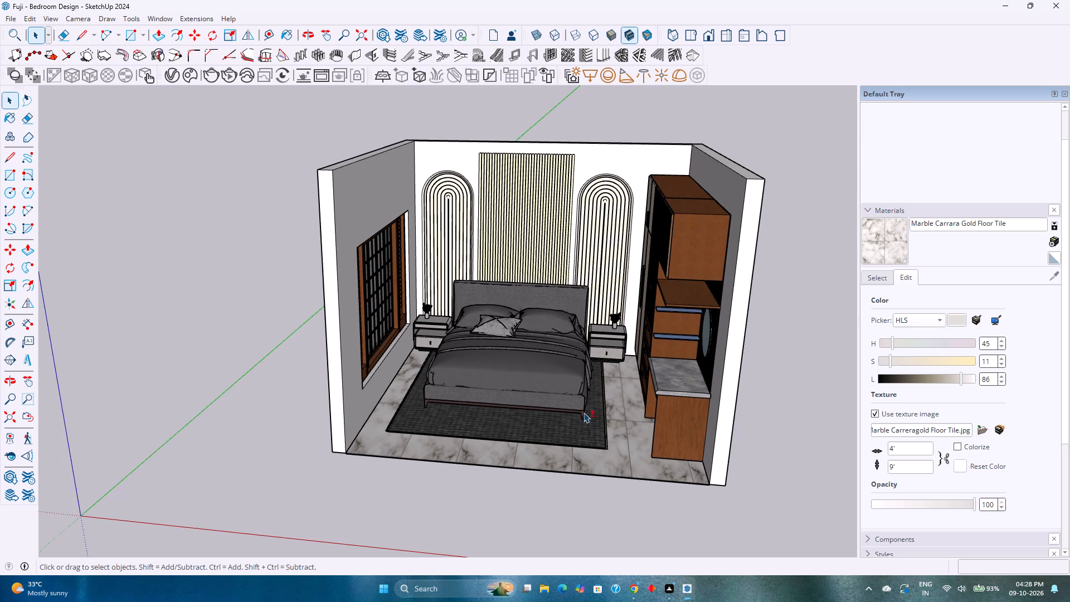
pyautogui.keyDown('shift'); pyautogui.moveTo(583, 412); pyautogui.dragTo(530, 471, button='middle'); pyautogui.keyUp('shift')
pyautogui.moveTo(522, 466); pyautogui.dragTo(568, 446, button='middle')
pyautogui.scroll(5, 518, 252)
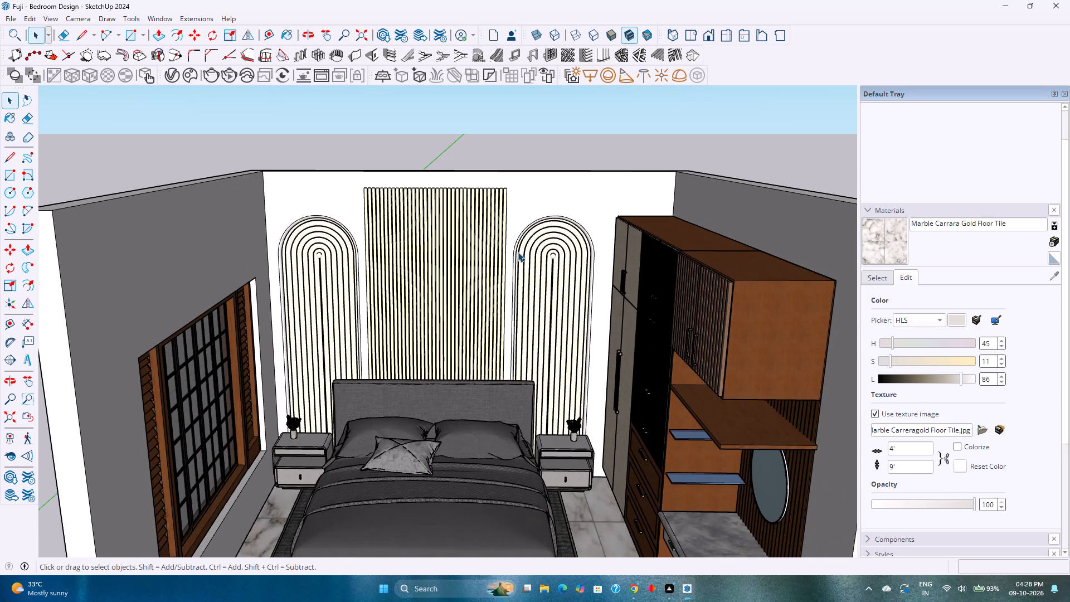
pyautogui.click(154, 15)
pyautogui.click(182, 106)
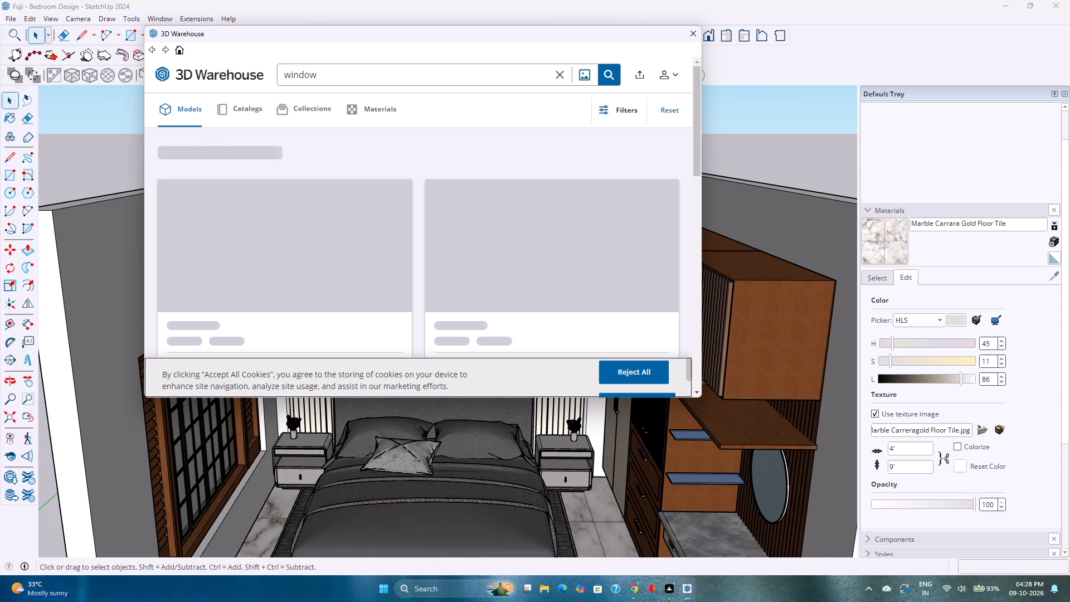
pyautogui.click(558, 71)
pyautogui.write('fa')
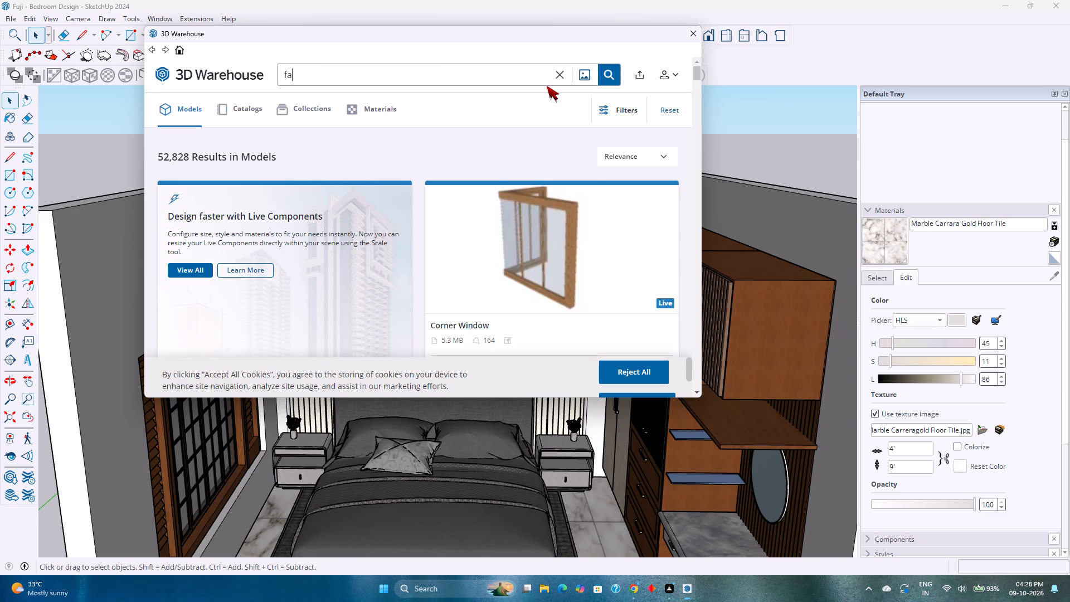
pyautogui.write('ls ]e ]')
pyautogui.press('BackSpace')
pyautogui.press('BackSpace')
pyautogui.press('BackSpace')
pyautogui.press('BackSpace')
pyautogui.press('BackSpace')
pyautogui.write('e ceiling')
pyautogui.press('Return')
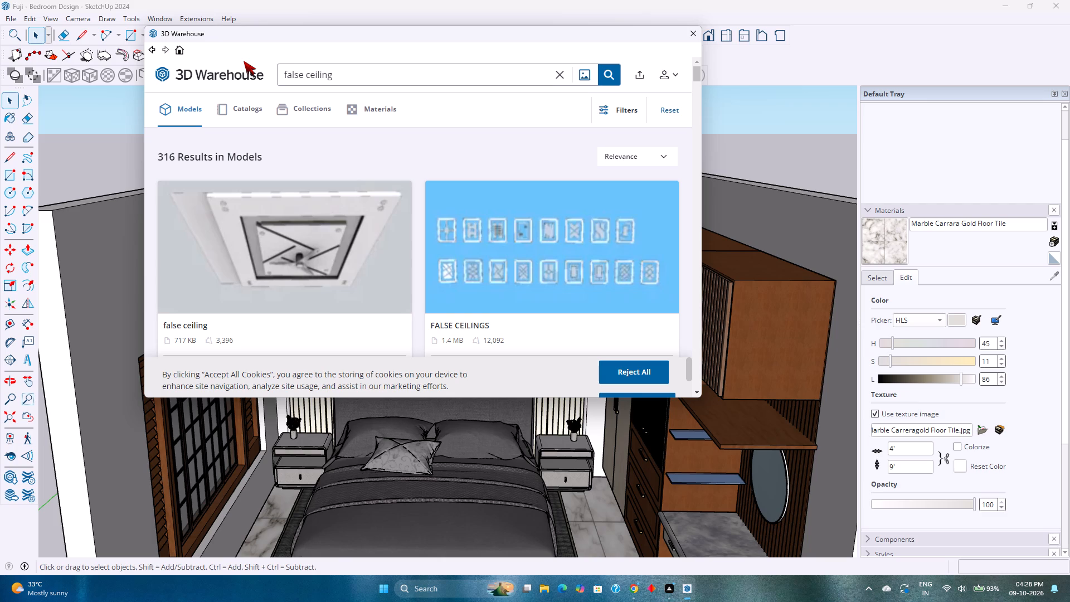
# Browse the "false ceiling" search results for a ceiling design that suits the bedroom.
pyautogui.scroll(-4, 376, 275)
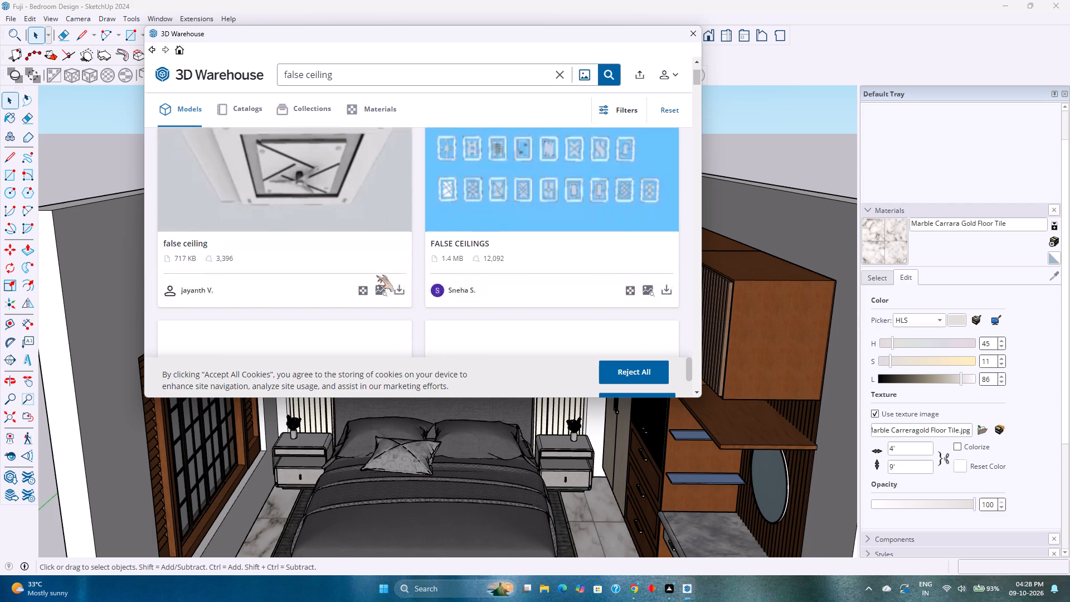
pyautogui.scroll(-4, 376, 275)
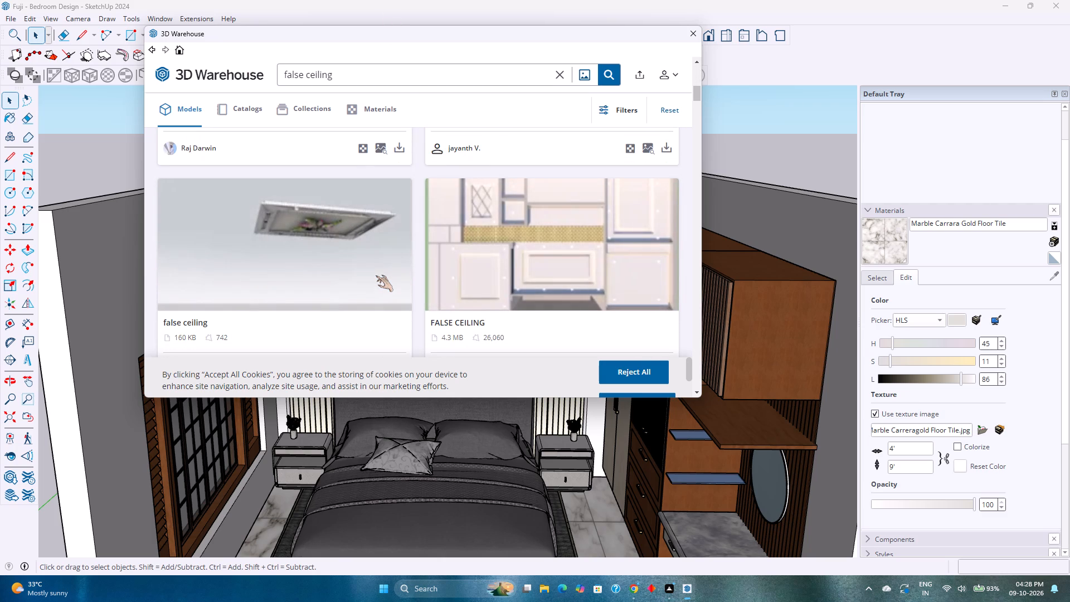
pyautogui.scroll(-8, 376, 264)
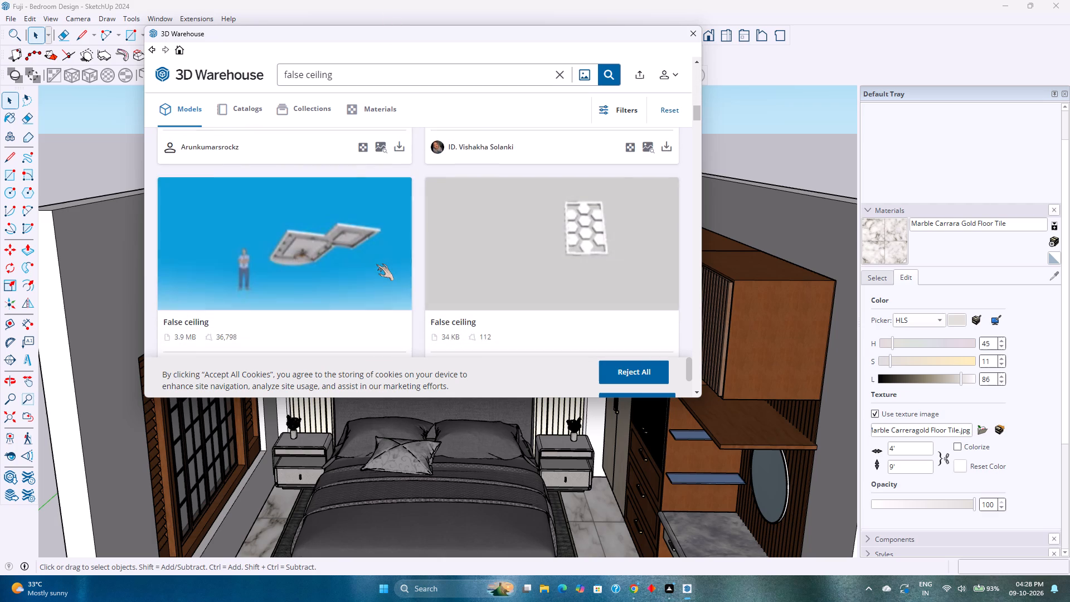
pyautogui.scroll(-10, 376, 264)
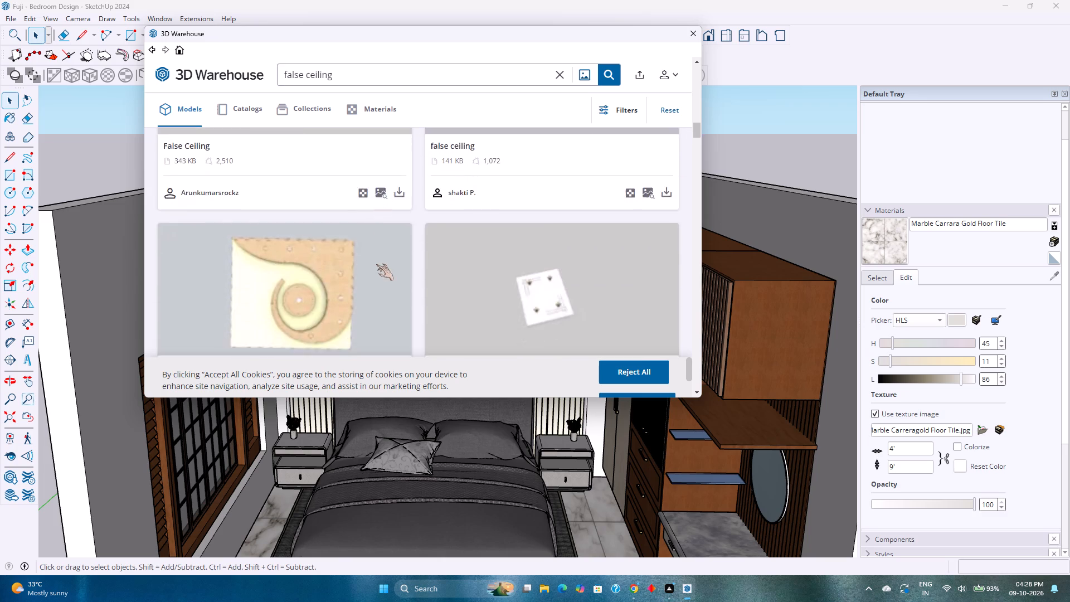
pyautogui.scroll(-2, 376, 264)
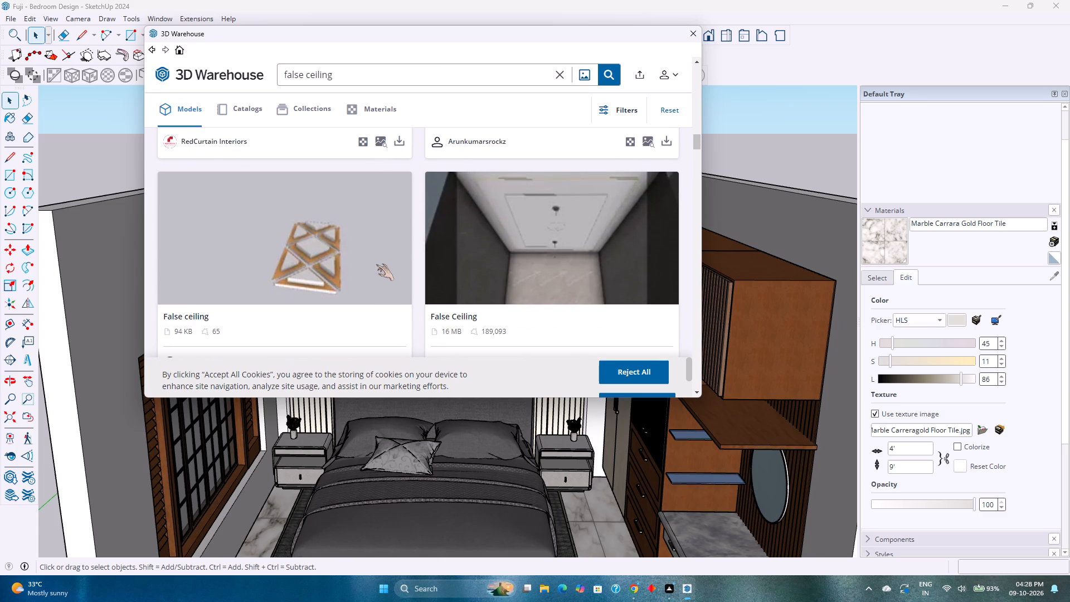
pyautogui.scroll(-9, 376, 264)
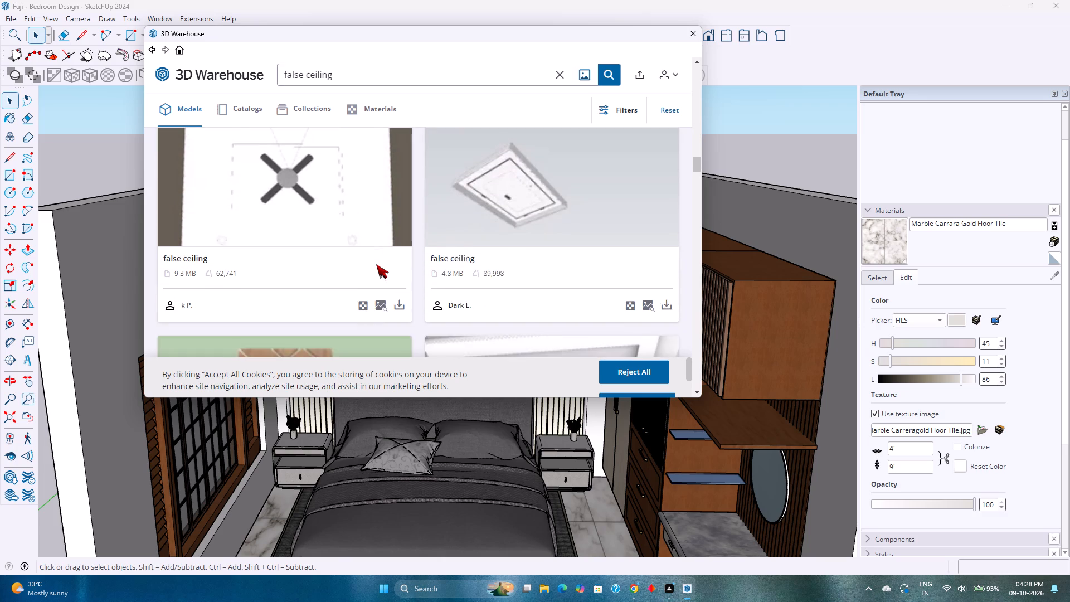
pyautogui.scroll(-6, 376, 264)
pyautogui.scroll(1, 376, 264)
pyautogui.scroll(-2, 376, 264)
pyautogui.scroll(3, 376, 264)
pyautogui.scroll(-9, 376, 264)
pyautogui.scroll(2, 376, 263)
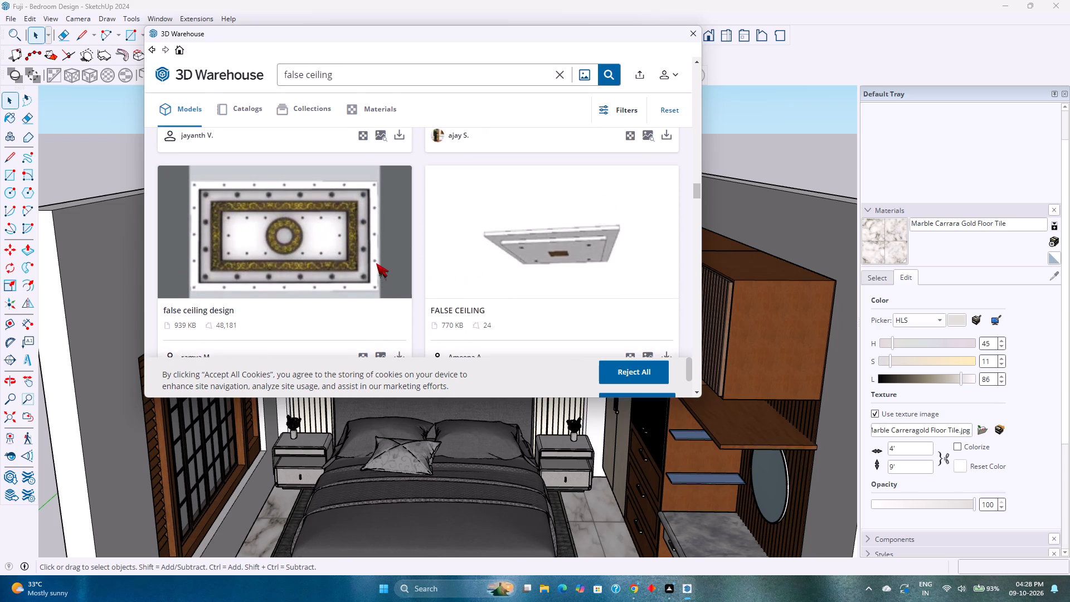
pyautogui.scroll(-5, 376, 263)
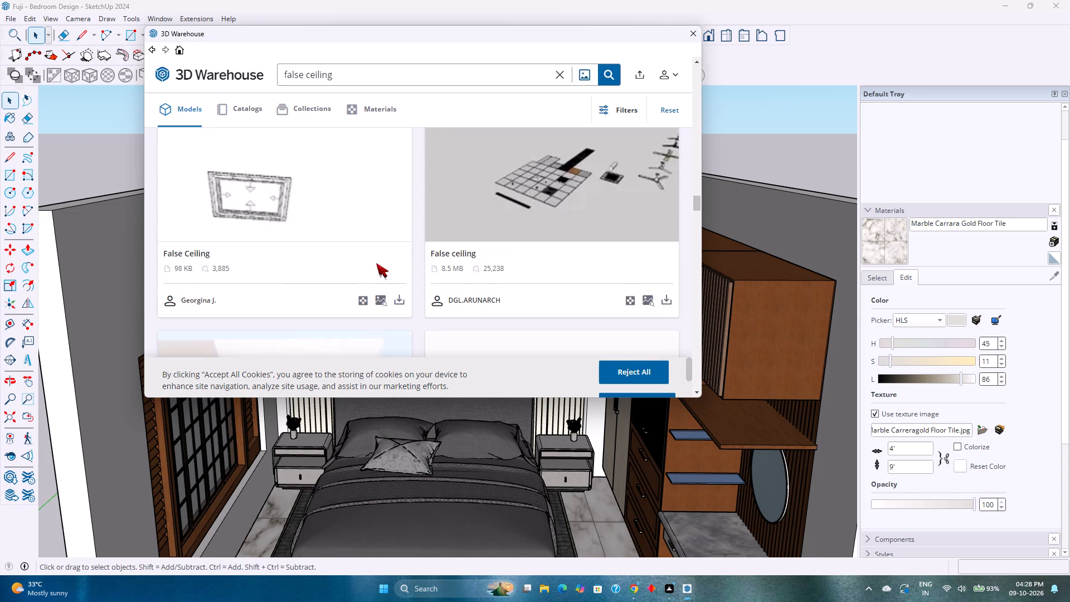
pyautogui.scroll(-8, 376, 263)
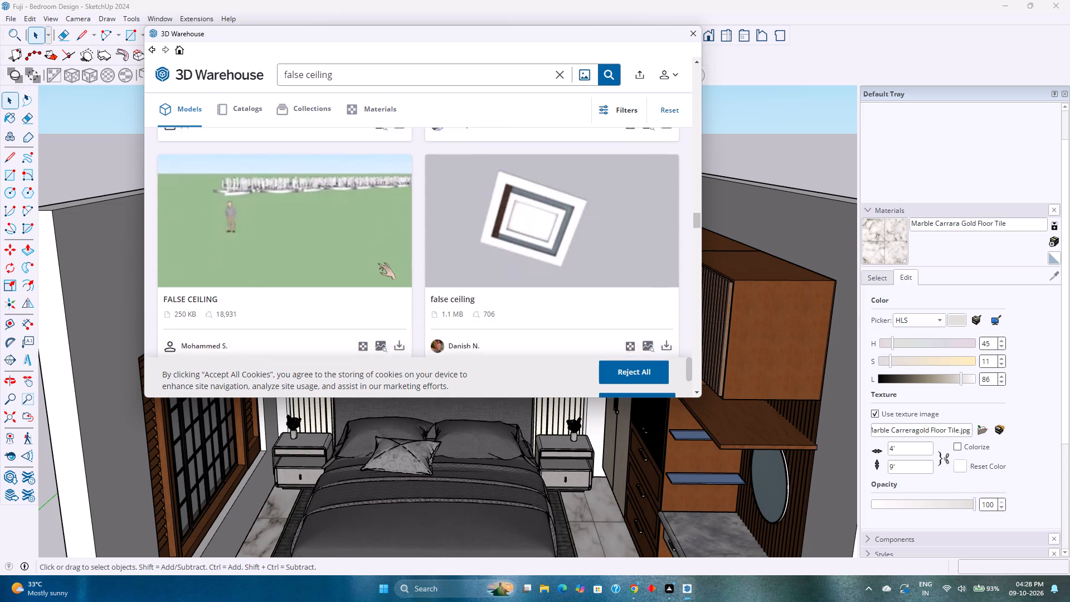
pyautogui.scroll(-9, 378, 263)
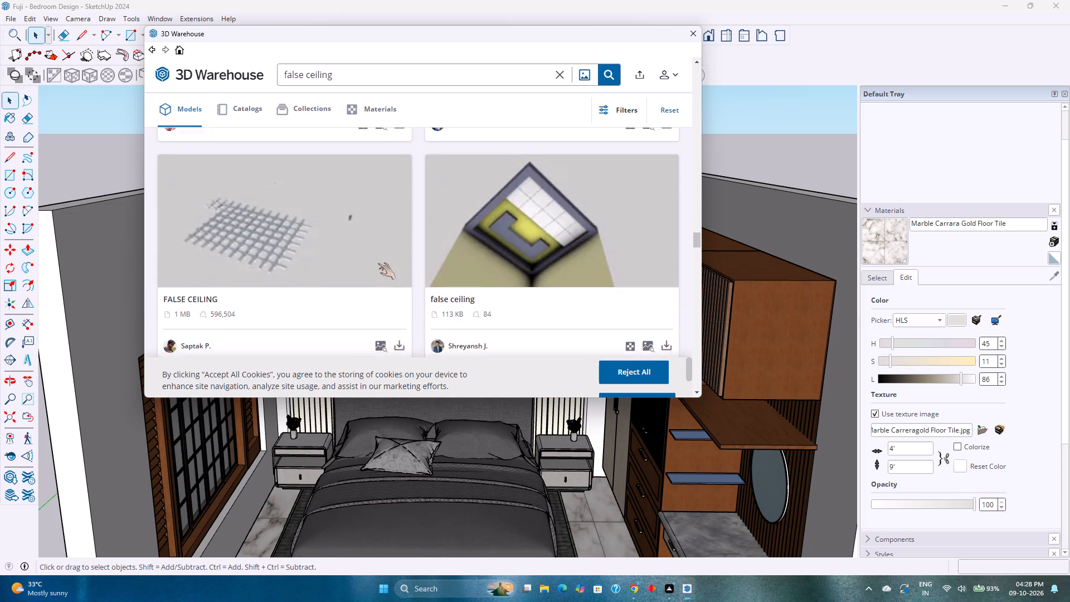
pyautogui.scroll(-7, 378, 263)
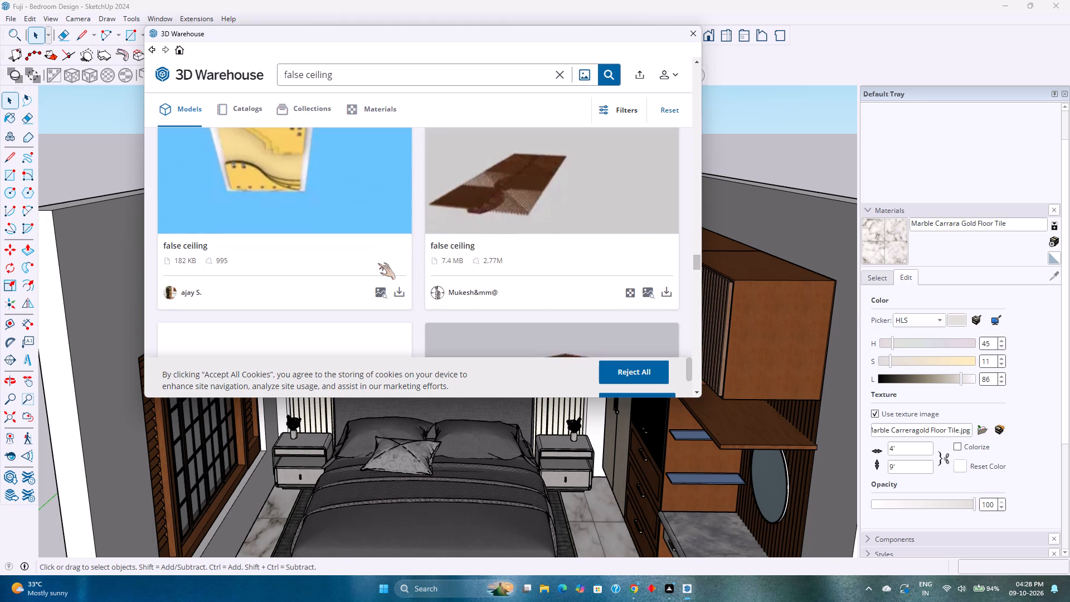
pyautogui.scroll(-7, 378, 263)
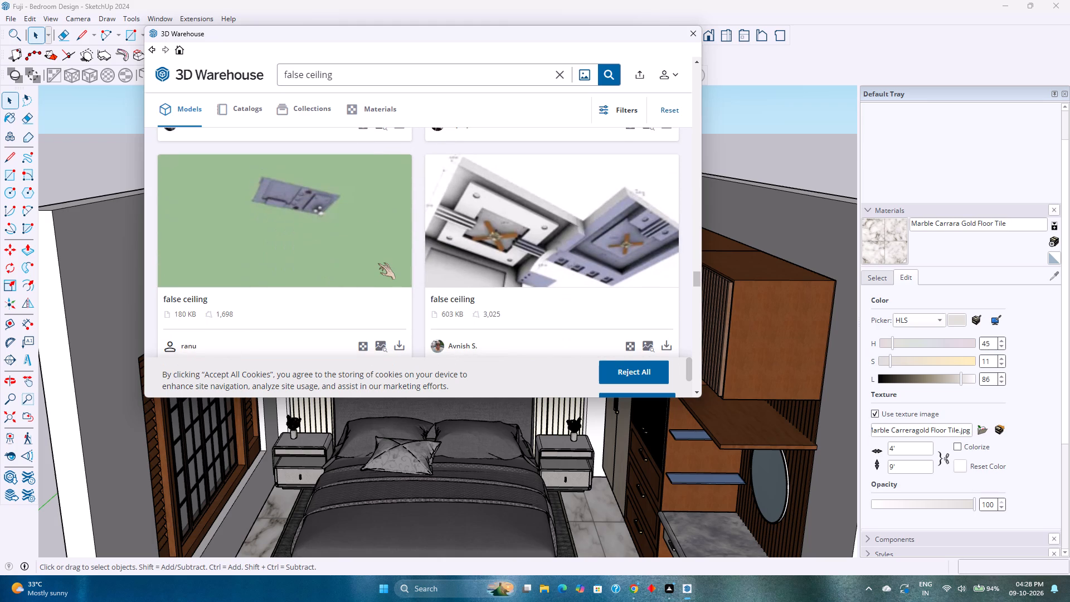
pyautogui.scroll(-5, 378, 263)
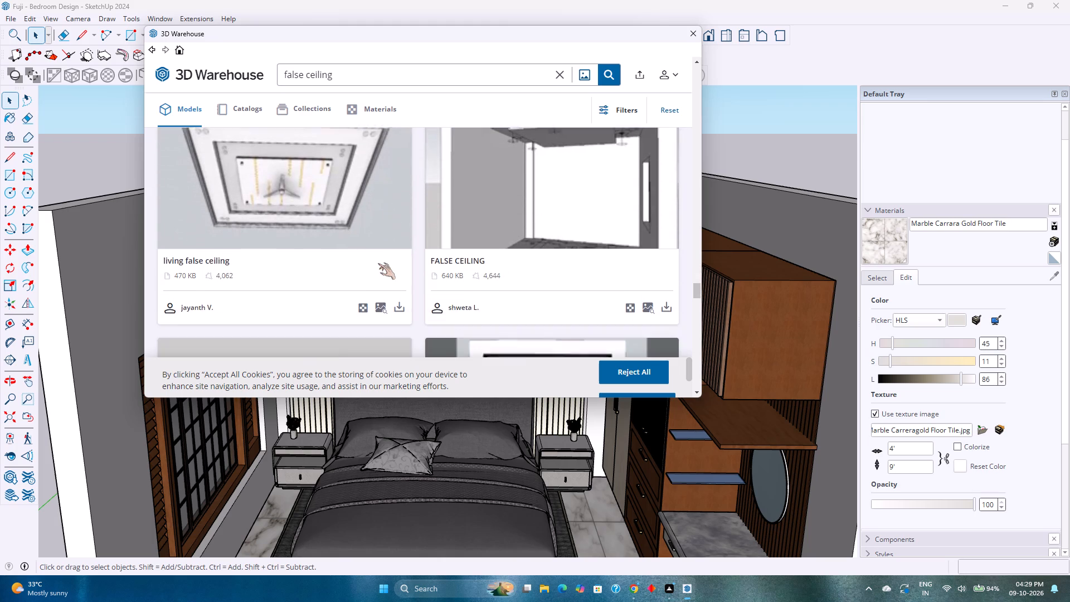
pyautogui.scroll(-7, 378, 263)
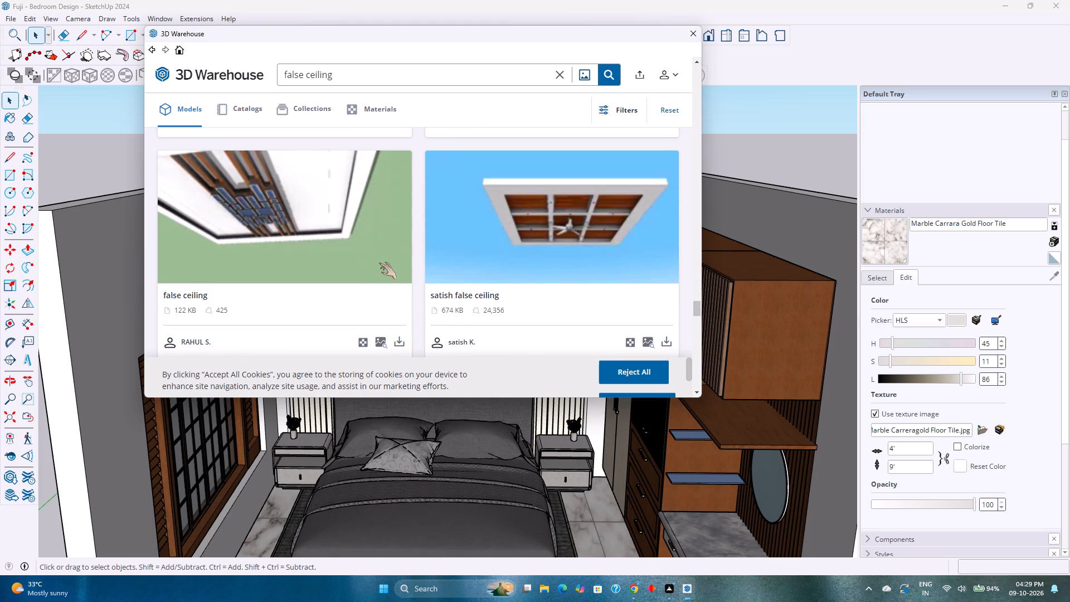
pyautogui.scroll(8, 380, 263)
pyautogui.scroll(-11, 380, 263)
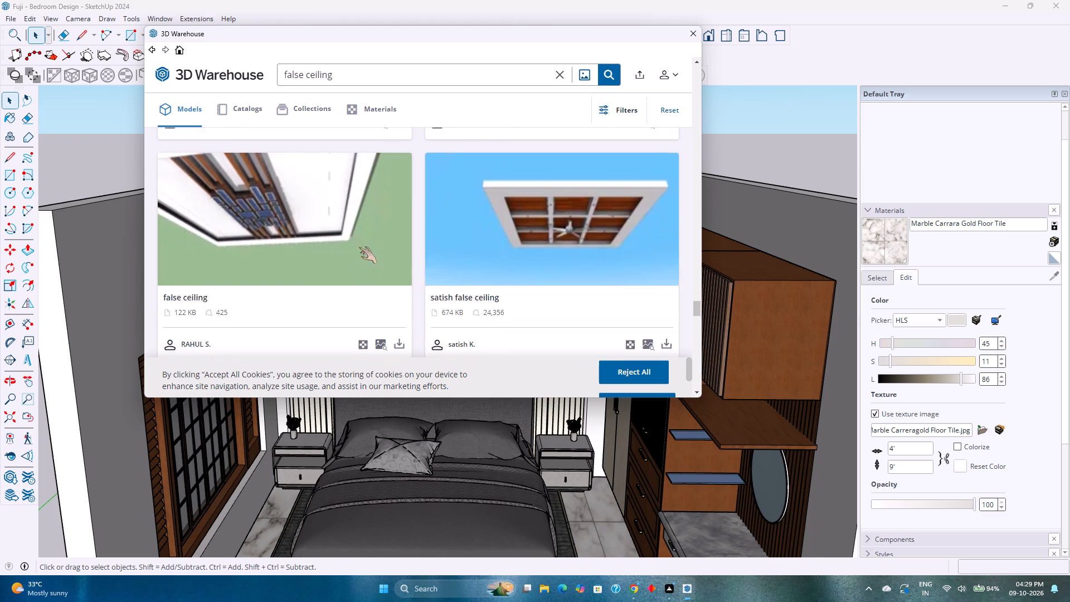
pyautogui.scroll(-4, 359, 247)
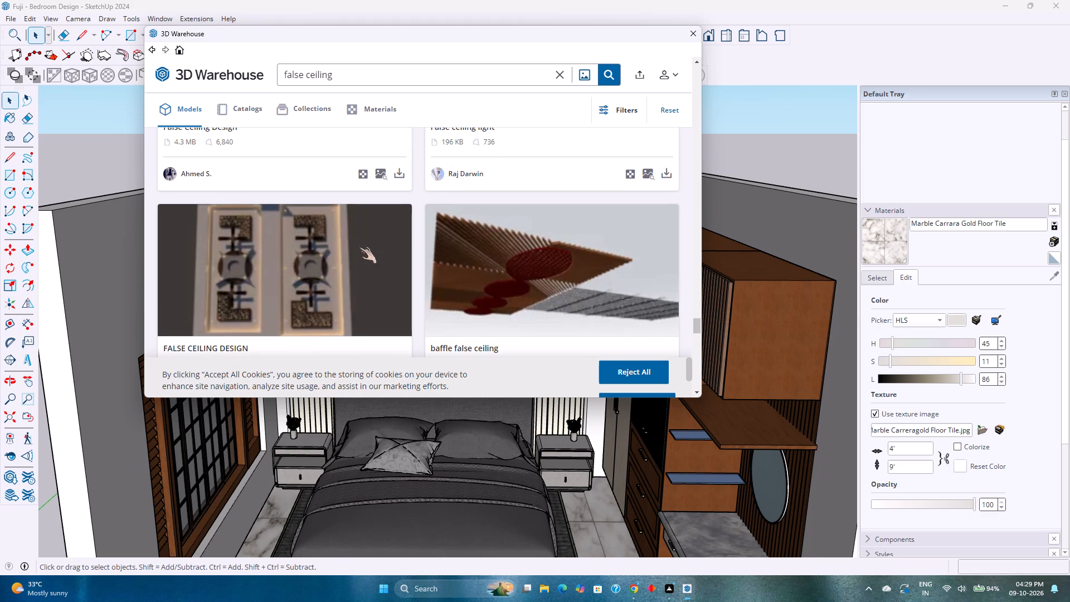
pyautogui.scroll(-4, 359, 247)
pyautogui.scroll(2, 359, 247)
pyautogui.scroll(-4, 359, 247)
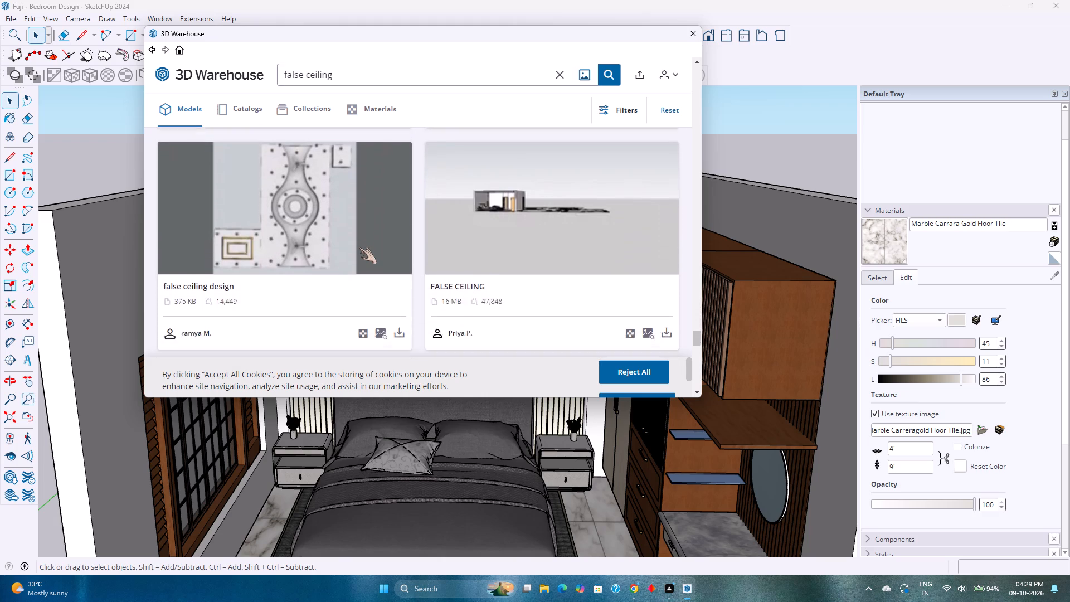
pyautogui.scroll(-6, 359, 247)
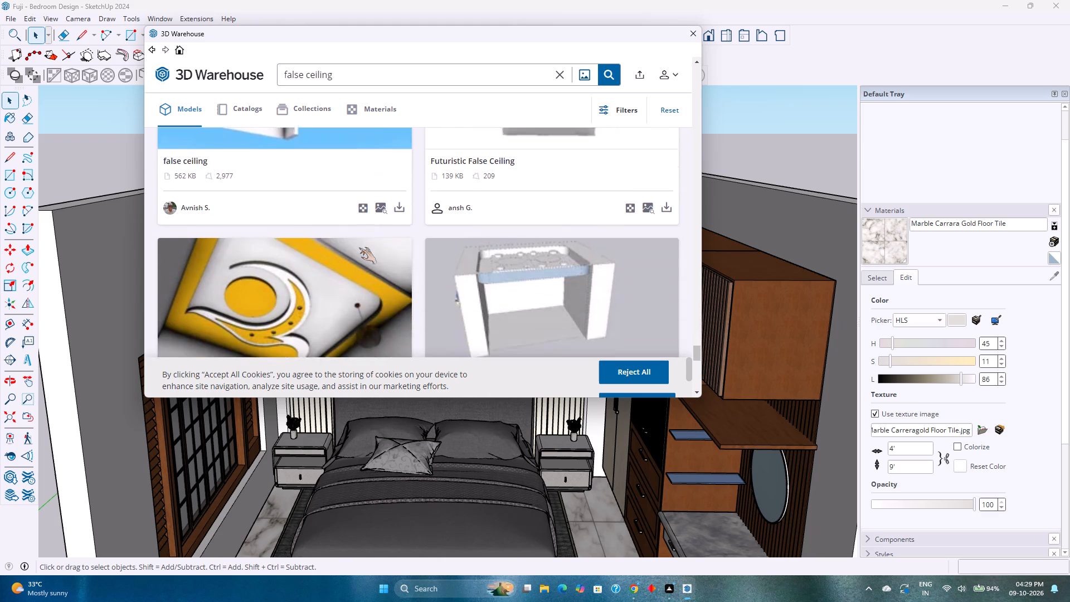
pyautogui.scroll(-9, 359, 247)
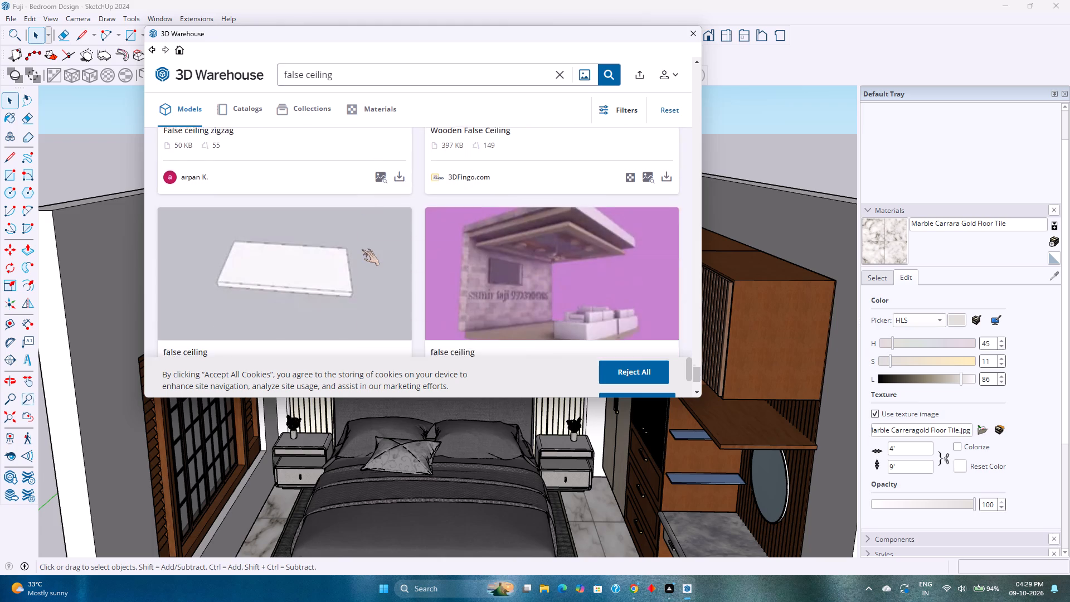
pyautogui.scroll(20, 363, 249)
pyautogui.scroll(9, 363, 249)
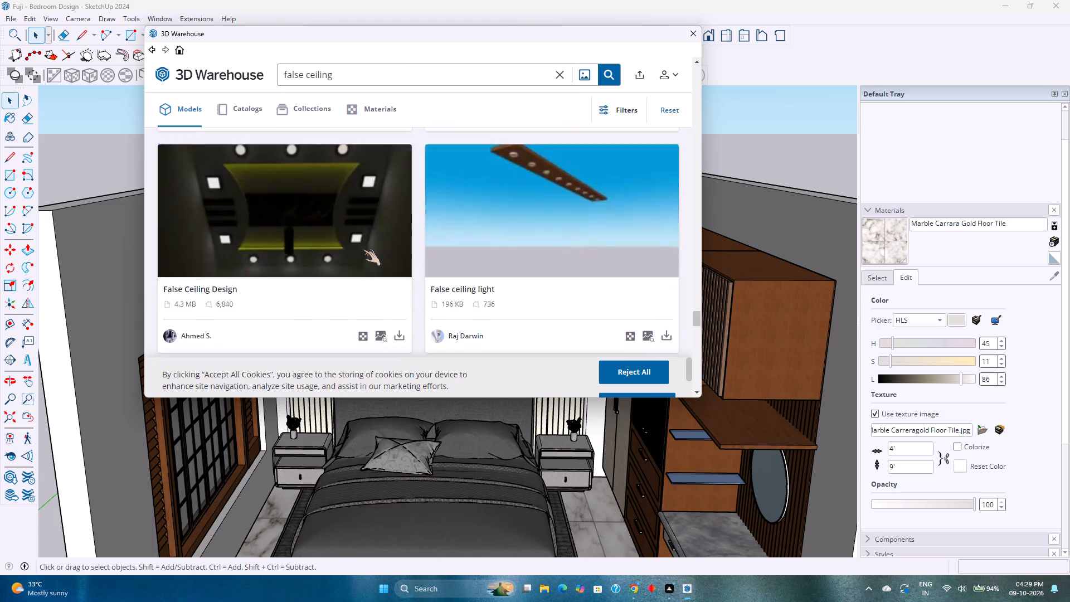
pyautogui.scroll(20, 363, 249)
pyautogui.scroll(18, 363, 249)
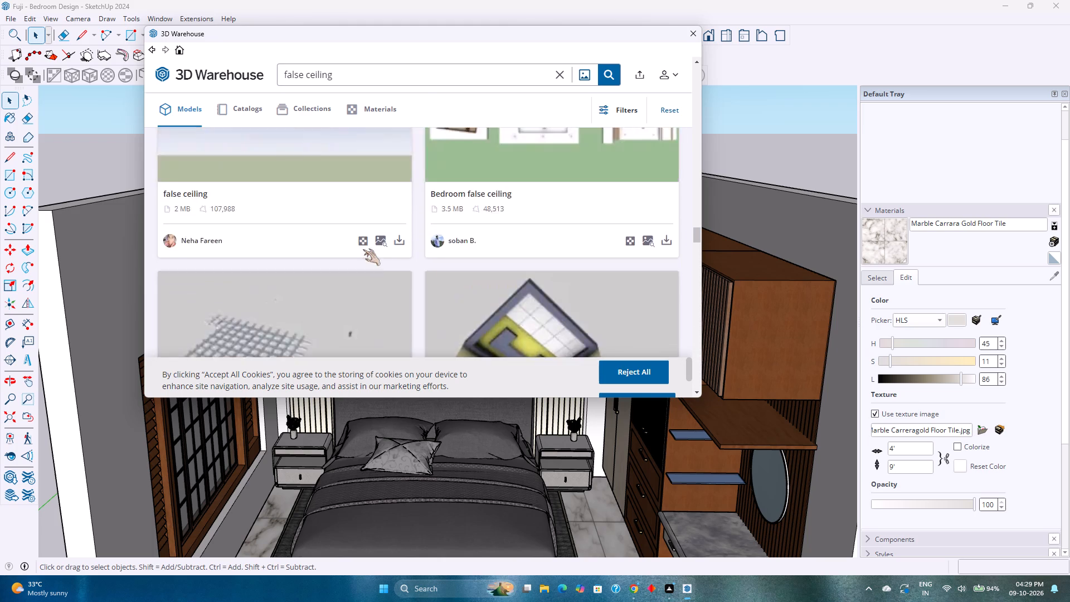
pyautogui.scroll(20, 363, 249)
pyautogui.scroll(17, 363, 249)
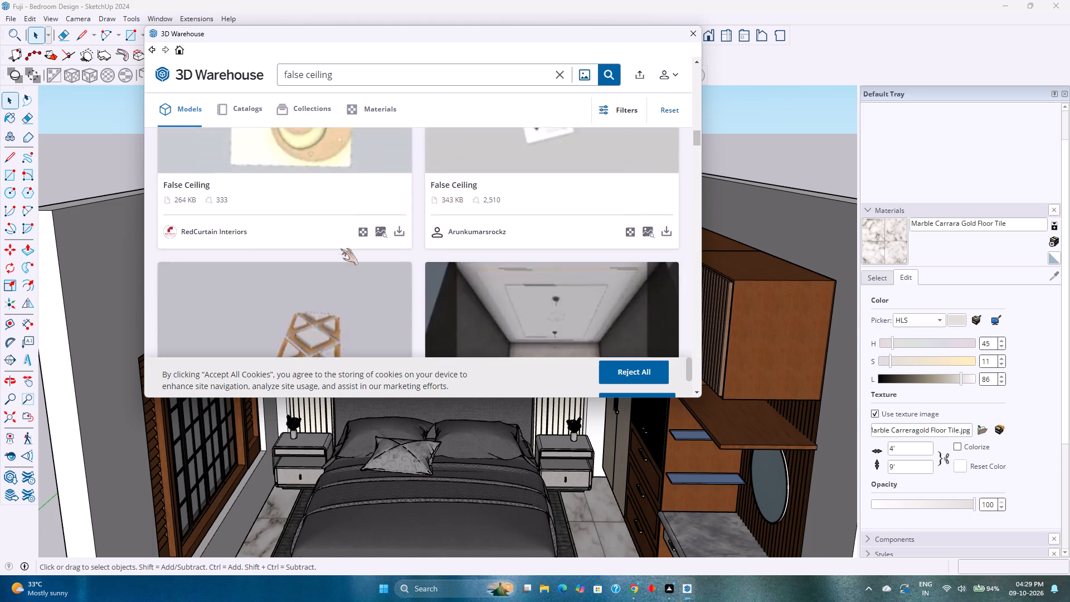
pyautogui.scroll(20, 341, 249)
pyautogui.scroll(7, 341, 249)
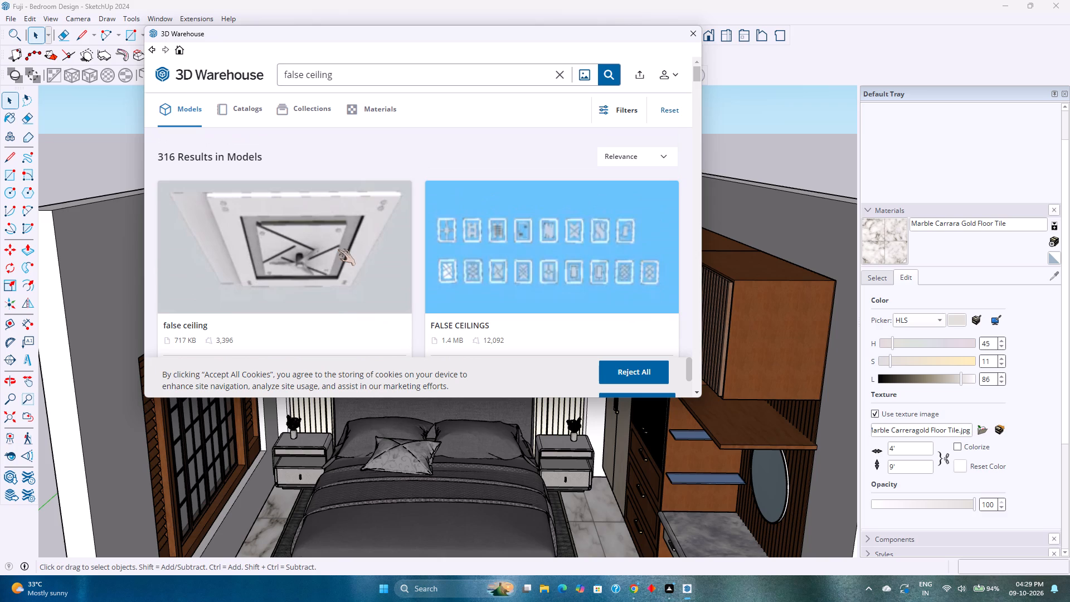
# Open the first "false ceiling" result, the framed design with a ceiling fan, and compare its Ambient Occlusion and 3D Preview images.
pyautogui.click(359, 240)
pyautogui.scroll(-1, 358, 246)
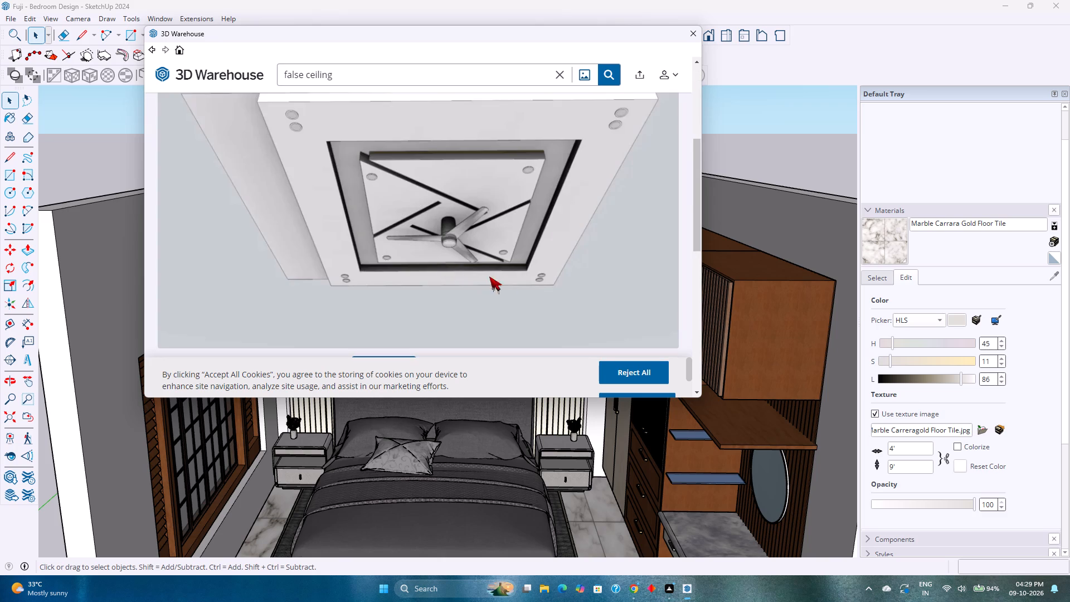
pyautogui.scroll(-3, 505, 279)
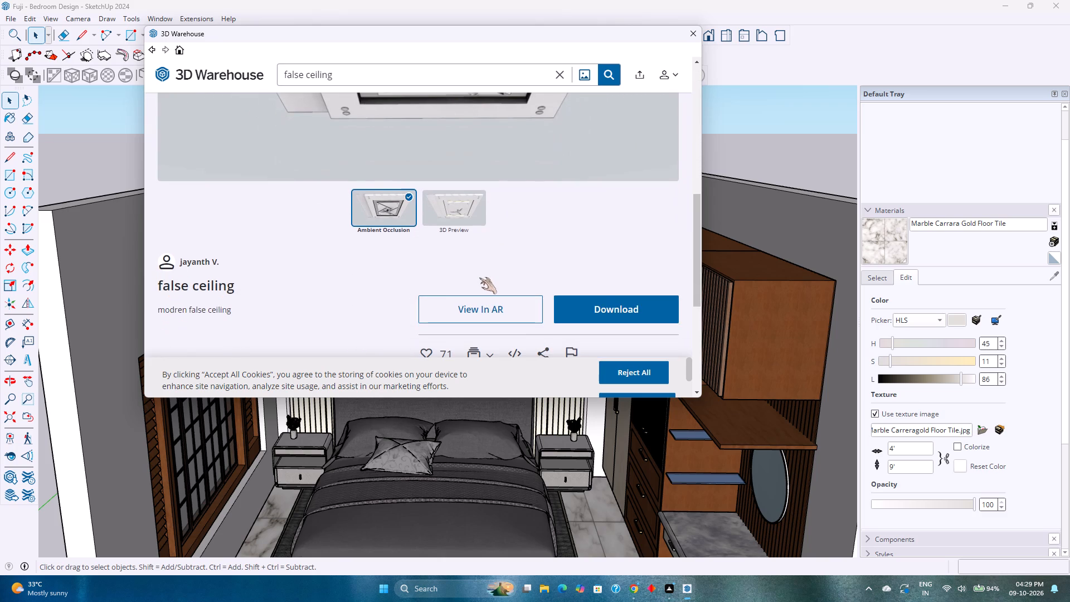
pyautogui.click(471, 222)
pyautogui.scroll(2, 471, 222)
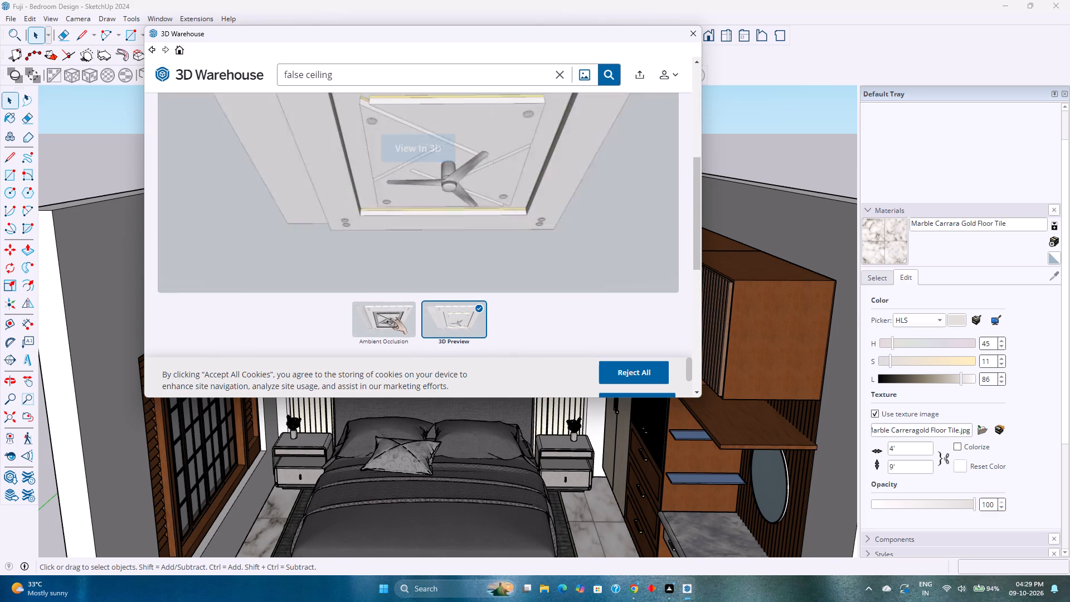
pyautogui.click(390, 318)
pyautogui.click(459, 317)
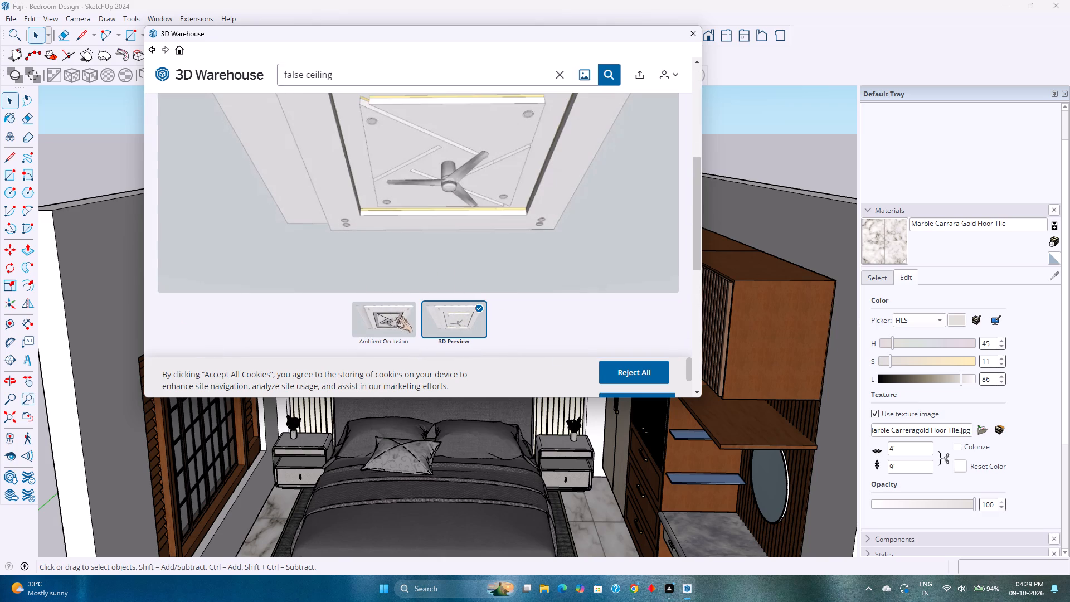
pyautogui.click(395, 317)
# Download the fan-centred "false ceiling" model directly into the bedroom model and place it using the room's front floor edge.
pyautogui.scroll(-4, 510, 279)
pyautogui.click(581, 210)
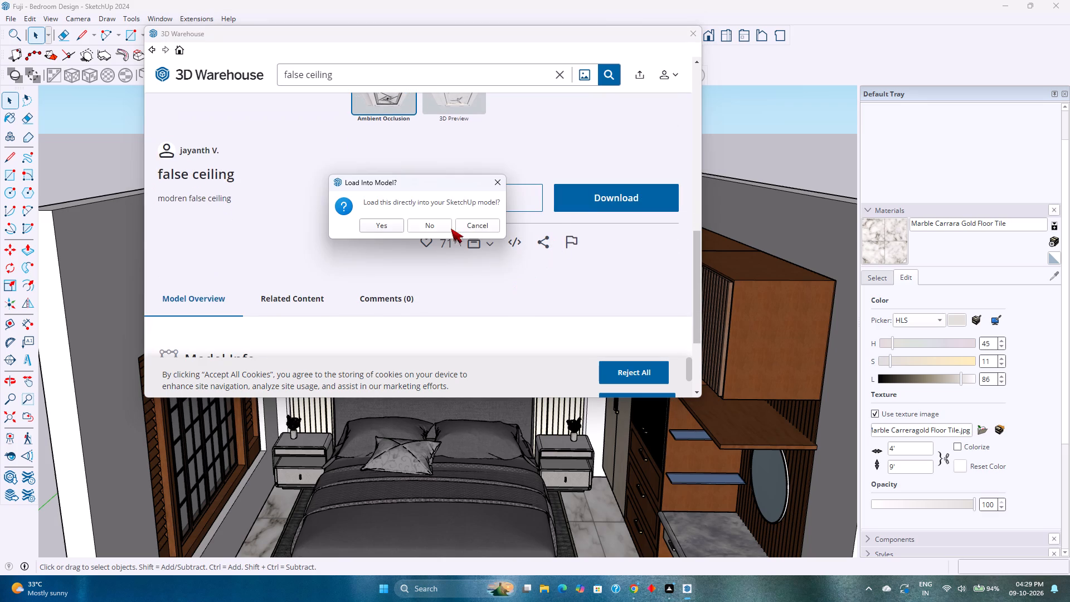
pyautogui.click(368, 229)
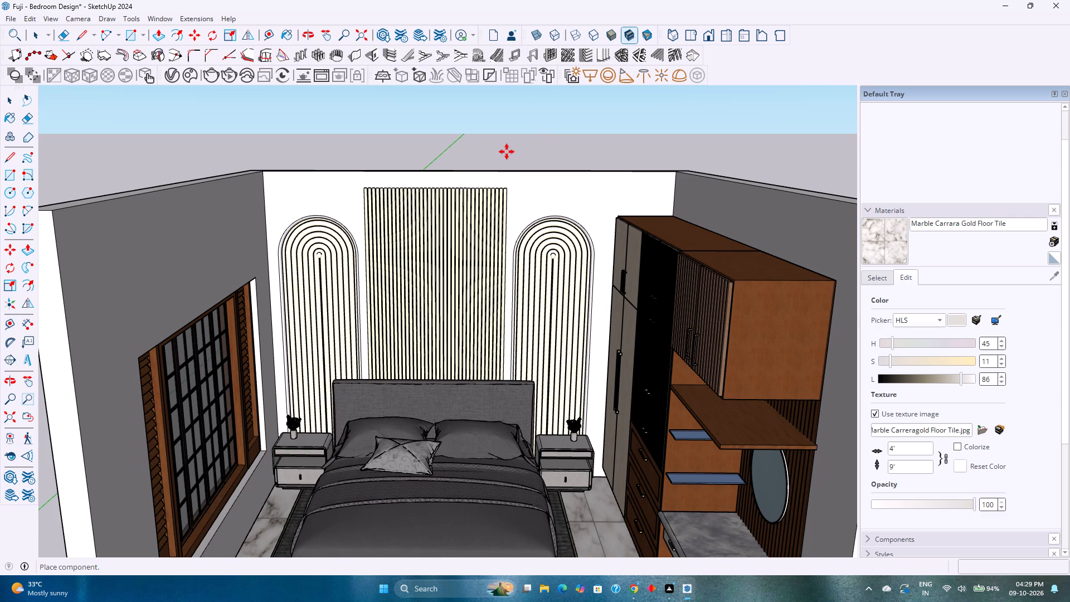
pyautogui.scroll(-7, 503, 179)
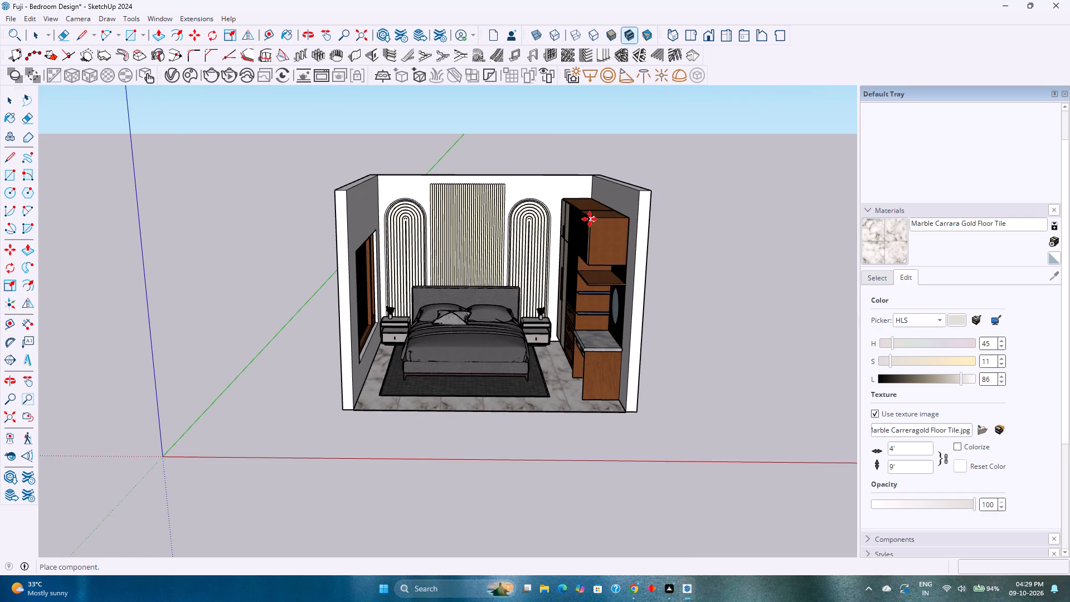
pyautogui.scroll(-4, 568, 219)
pyautogui.scroll(-1, 510, 253)
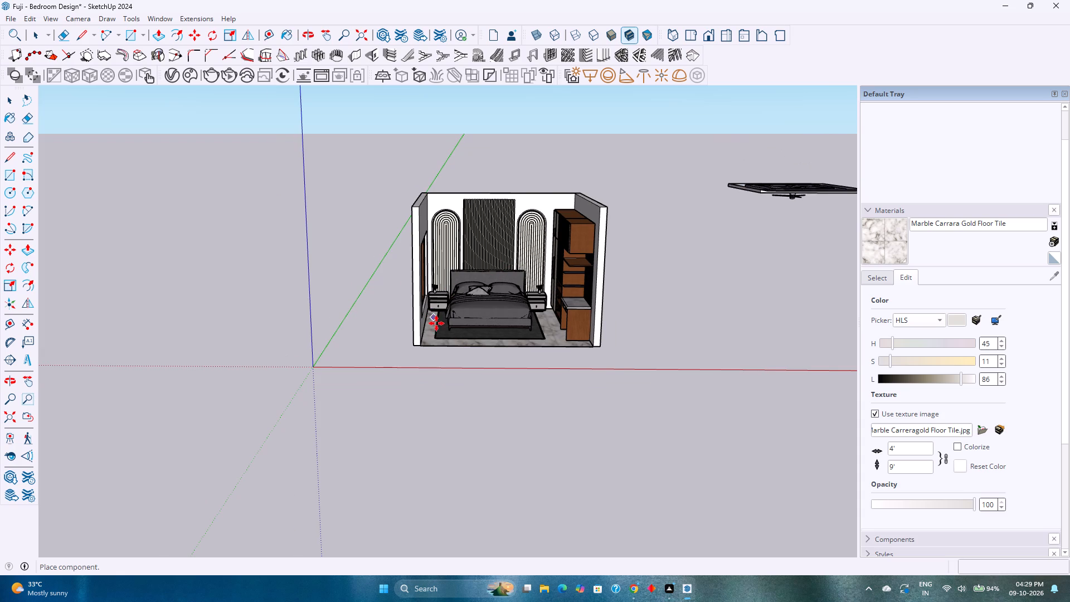
pyautogui.click(439, 351)
# Examine the placed false ceiling from several sides to judge its shape and orientation relative to the room.
pyautogui.moveTo(659, 307); pyautogui.dragTo(521, 392, button='middle')
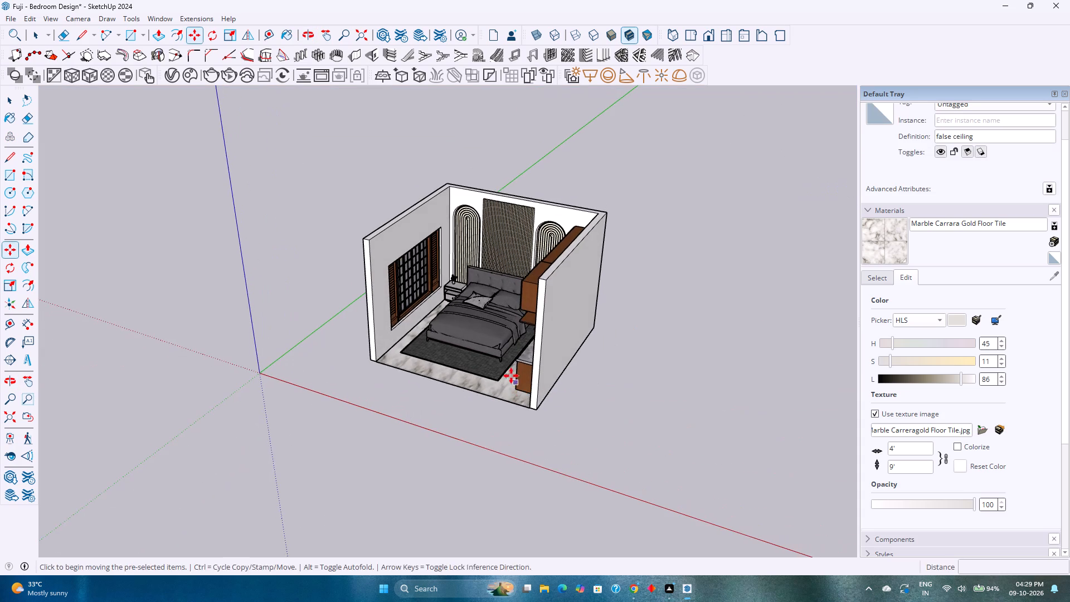
pyautogui.press('space')
pyautogui.scroll(-3, 570, 366)
pyautogui.keyDown('shift'); pyautogui.moveTo(614, 362); pyautogui.dragTo(303, 373, button='middle'); pyautogui.keyUp('shift')
pyautogui.scroll(2, 604, 317)
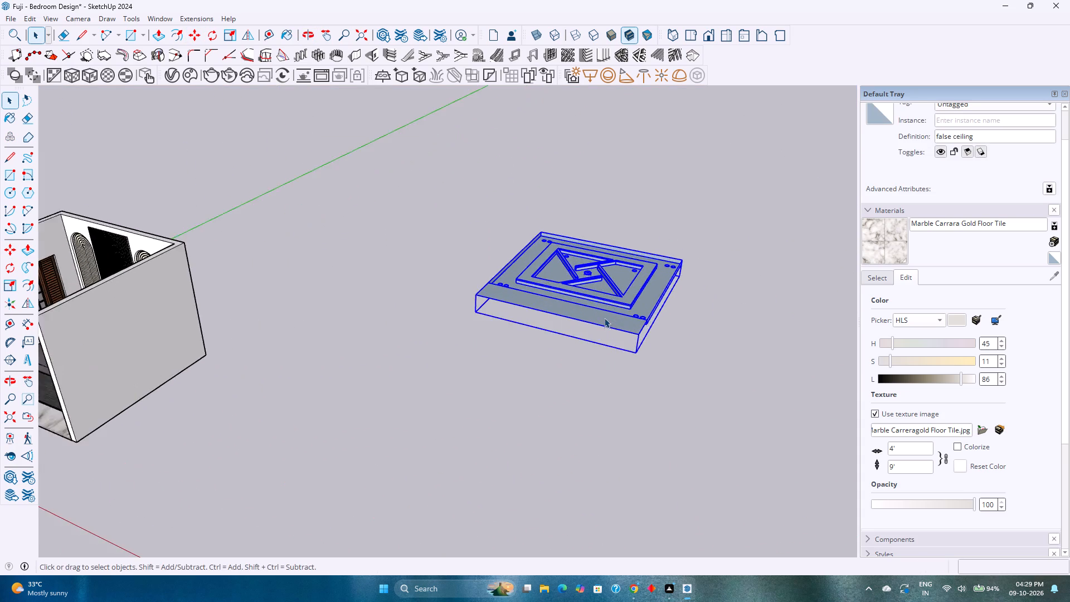
pyautogui.scroll(2, 604, 318)
pyautogui.moveTo(601, 322); pyautogui.dragTo(260, 411, button='middle')
pyautogui.moveTo(360, 419); pyautogui.dragTo(412, 278, button='middle')
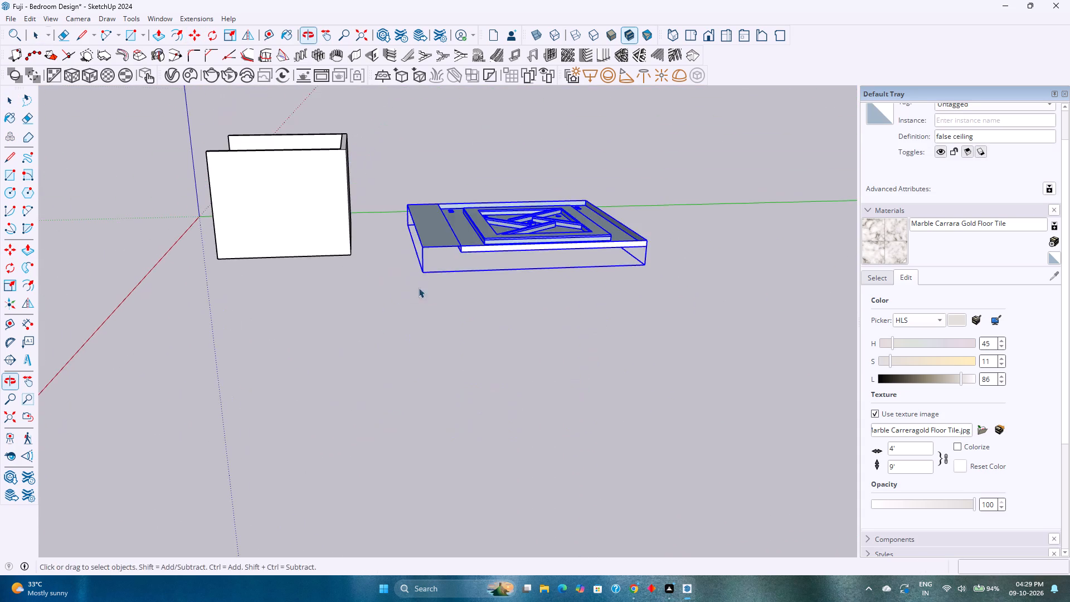
pyautogui.moveTo(412, 315); pyautogui.dragTo(435, 438, button='middle')
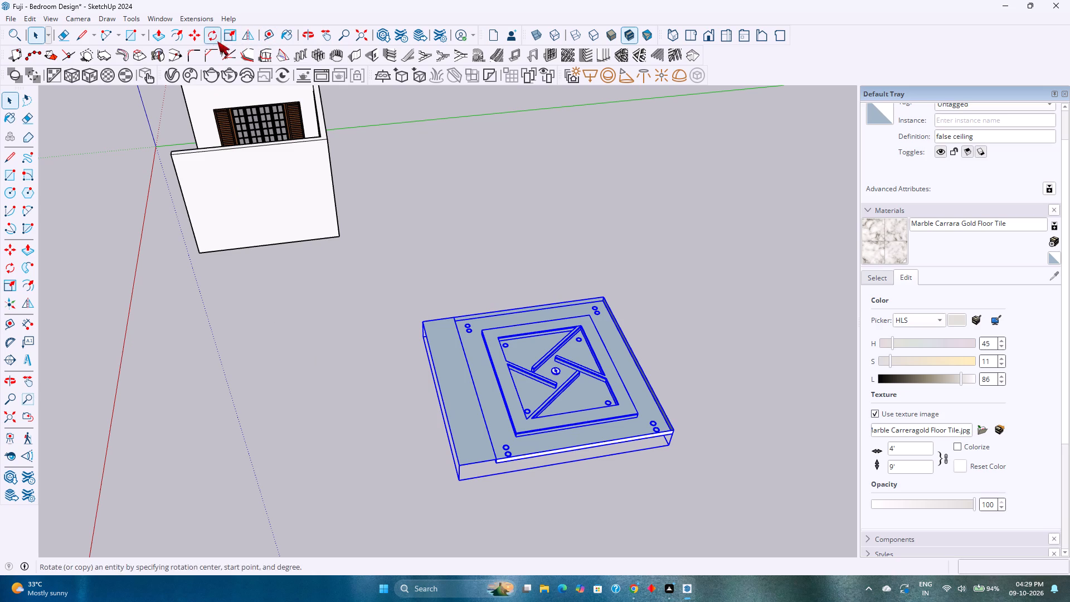
# Rotate the false ceiling 90 degrees about its centre in the horizontal plane.
pyautogui.click(212, 36)
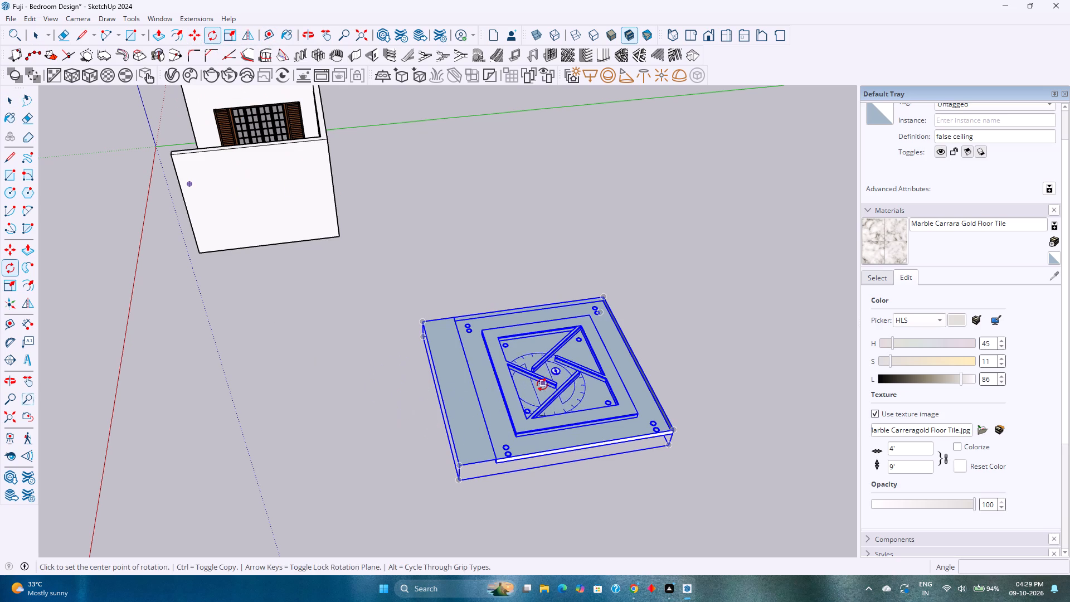
pyautogui.click(542, 383)
pyautogui.moveTo(601, 391); pyautogui.dragTo(493, 443, button='middle')
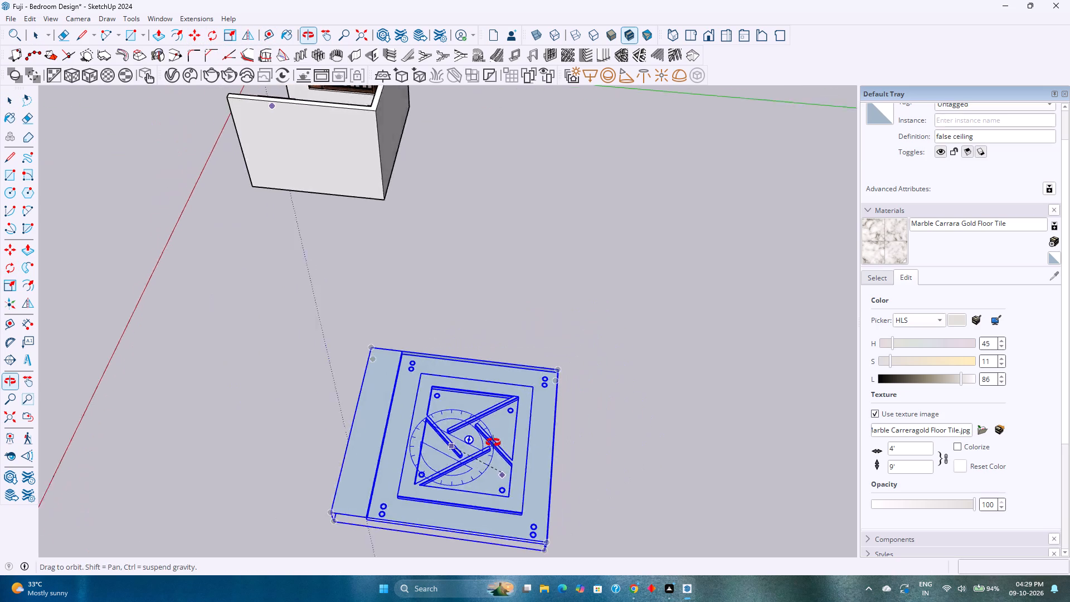
pyautogui.moveTo(493, 443); pyautogui.dragTo(455, 440, button='middle')
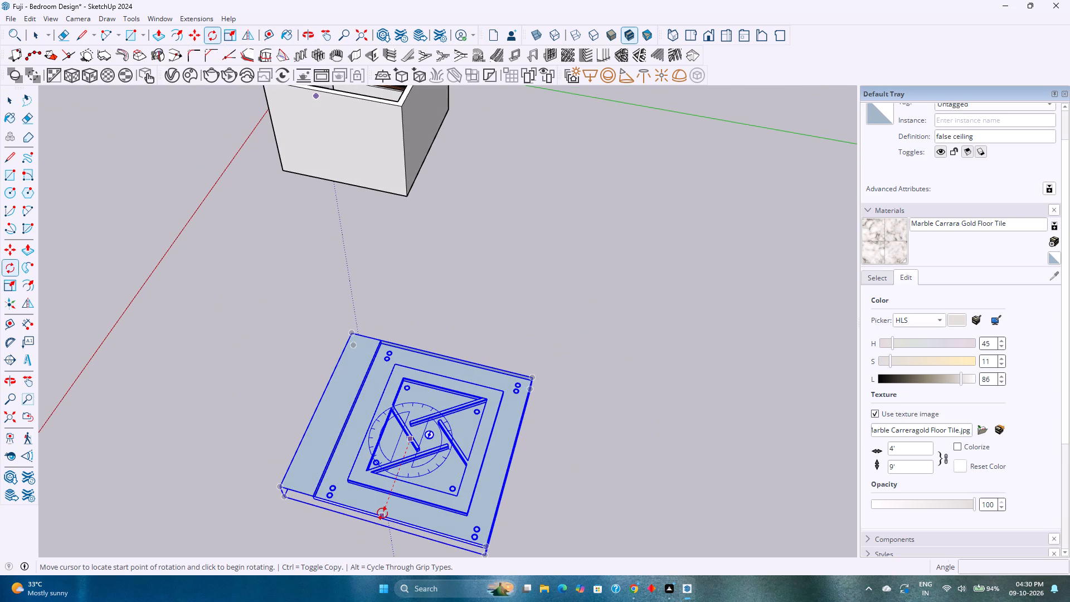
pyautogui.click(382, 513)
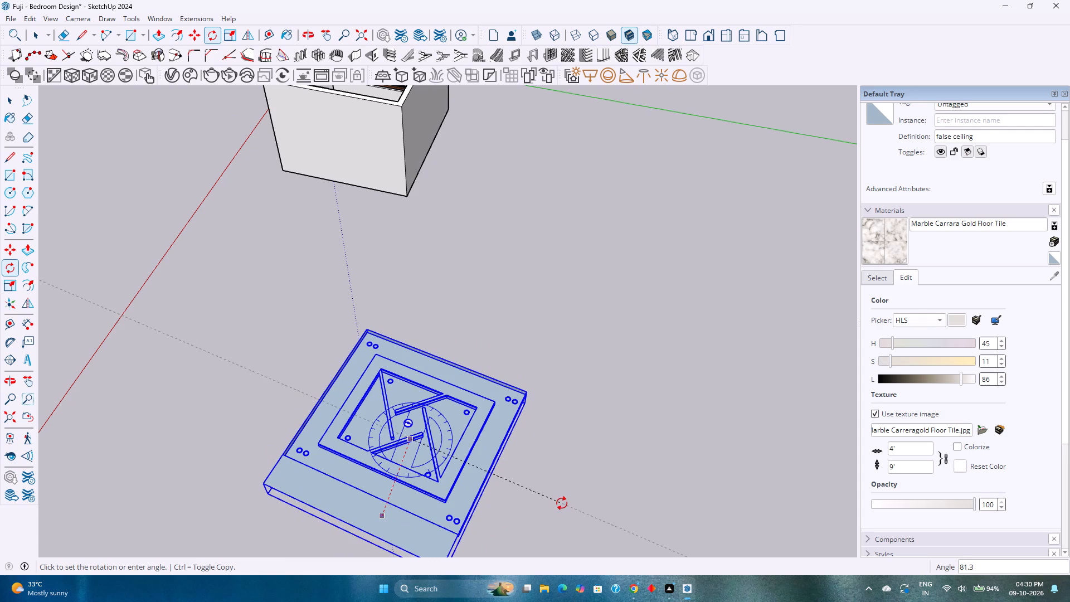
pyautogui.click(606, 493)
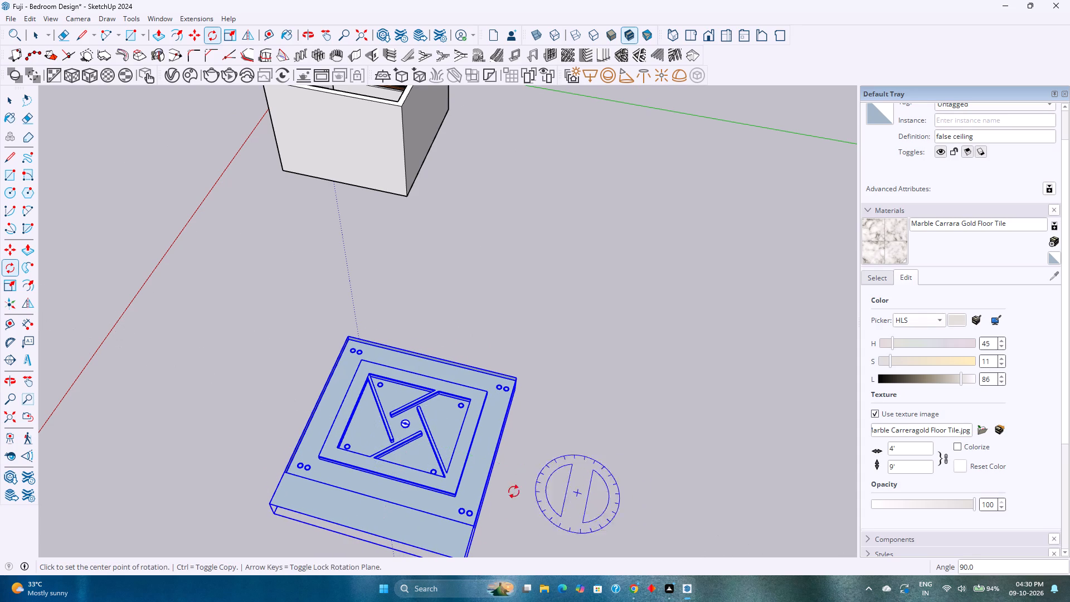
pyautogui.moveTo(494, 482); pyautogui.dragTo(210, 381, button='middle')
pyautogui.press('space')
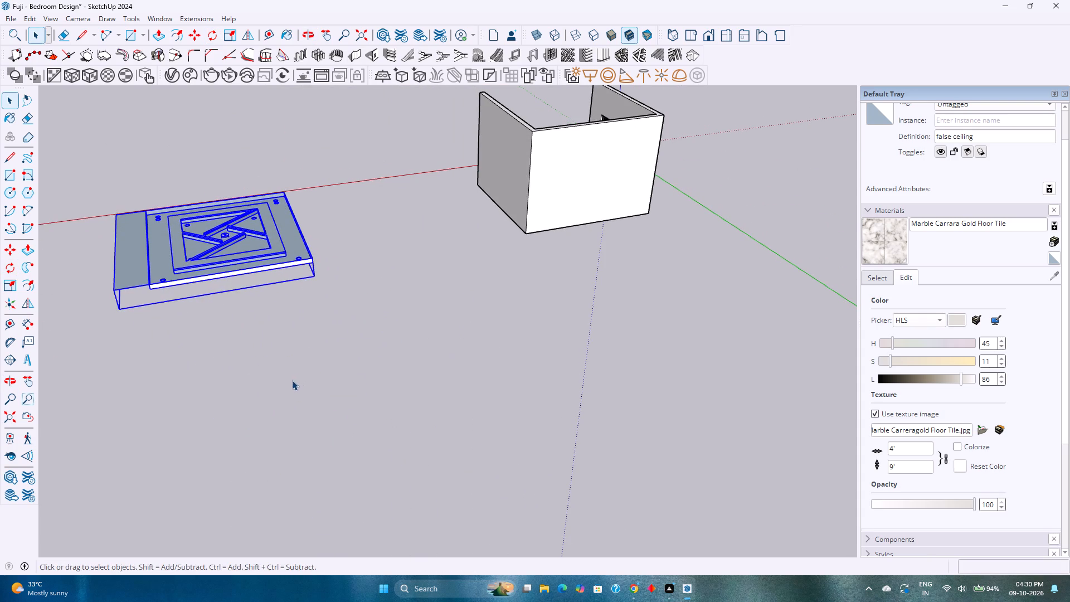
pyautogui.press('Escape')
# Inside the false ceiling component, draw a rectangle about 11' 9 5/8" by 11' 1 7/8" across its top, corner to corner.
pyautogui.doubleClick(244, 235)
pyautogui.scroll(3, 257, 235)
pyautogui.keyDown('shift'); pyautogui.moveTo(271, 239); pyautogui.dragTo(394, 385, button='middle'); pyautogui.keyUp('shift')
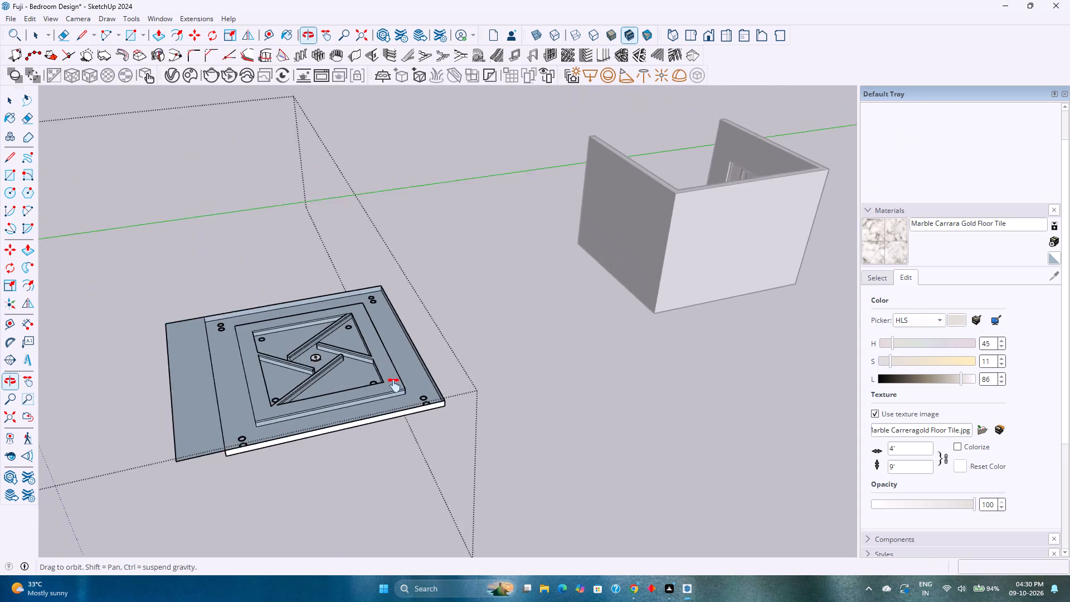
pyautogui.keyDown('shift'); pyautogui.moveTo(394, 385); pyautogui.dragTo(403, 393, button='middle'); pyautogui.keyUp('shift')
pyautogui.scroll(5, 419, 396)
pyautogui.keyDown('shift'); pyautogui.moveTo(404, 394); pyautogui.dragTo(555, 318, button='middle'); pyautogui.keyUp('shift')
pyautogui.moveTo(541, 320); pyautogui.dragTo(260, 460, button='middle')
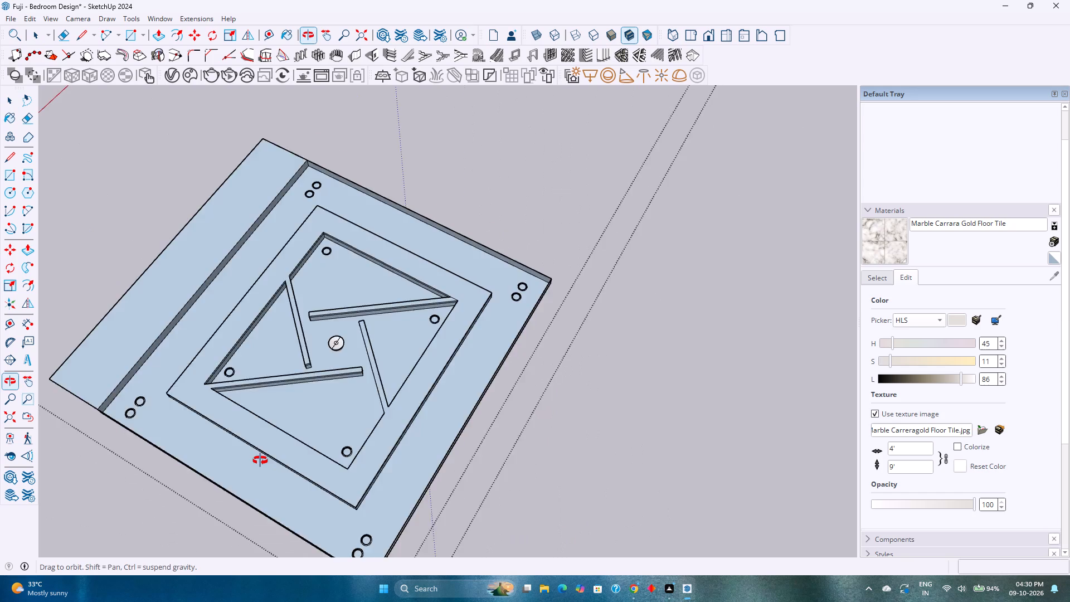
pyautogui.moveTo(260, 460); pyautogui.dragTo(232, 422, button='middle')
pyautogui.moveTo(271, 295); pyautogui.dragTo(422, 212, button='middle')
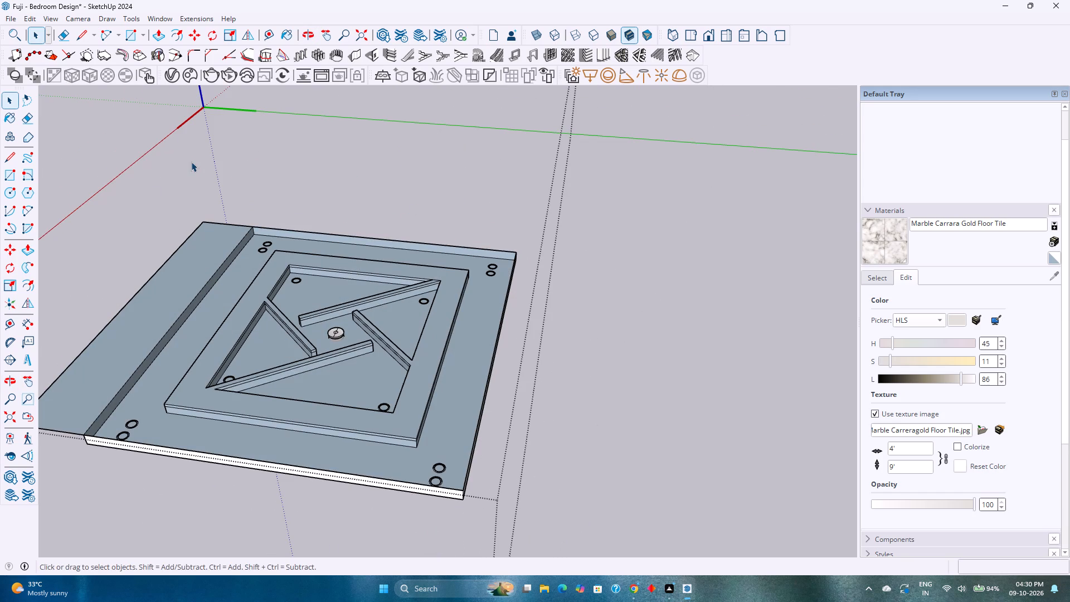
pyautogui.click(129, 38)
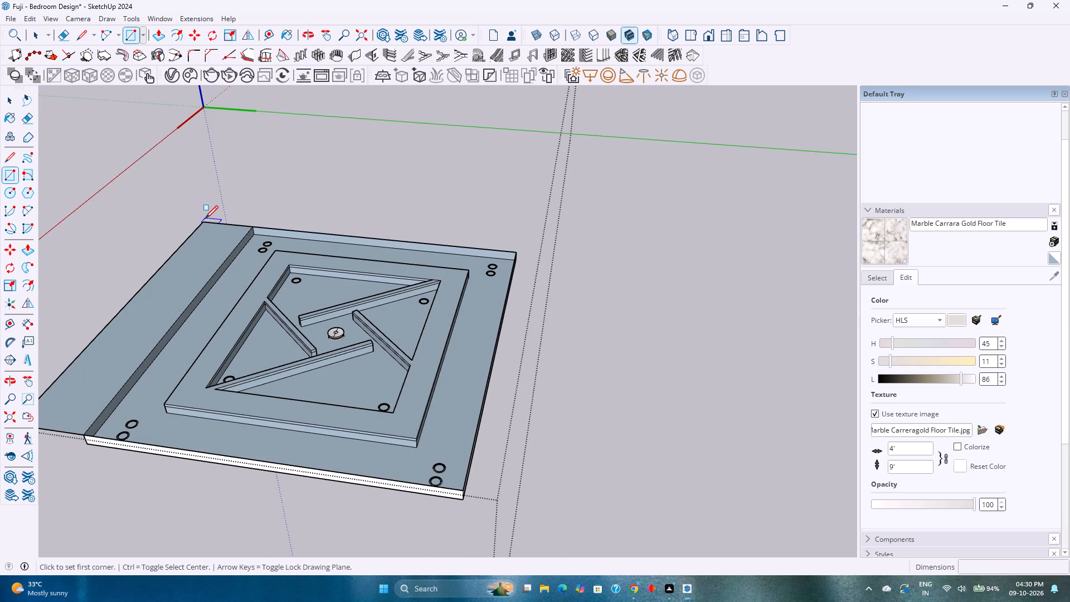
pyautogui.click(206, 221)
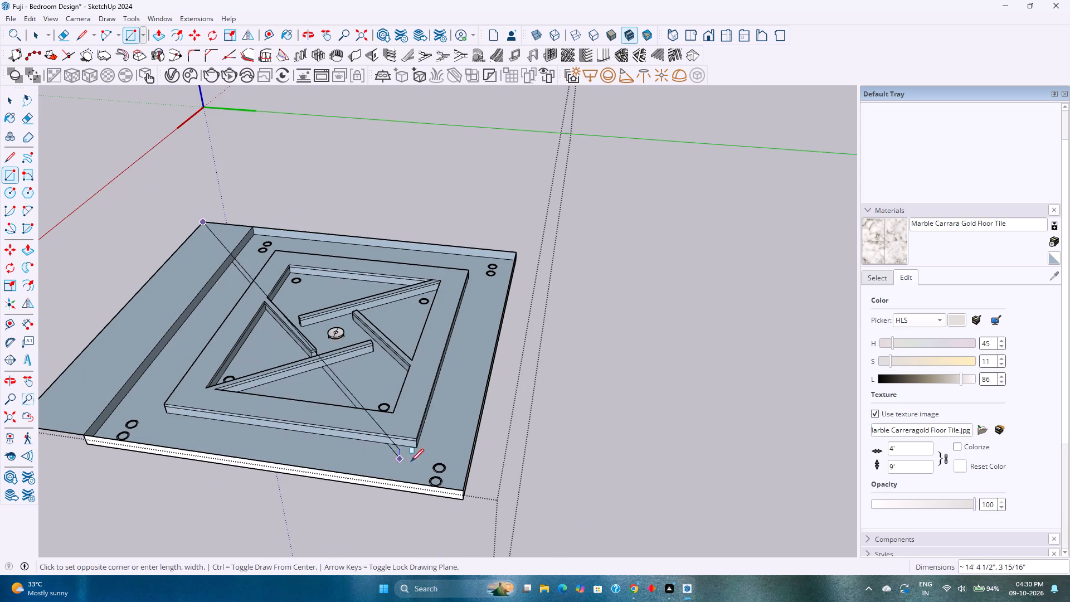
pyautogui.click(457, 489)
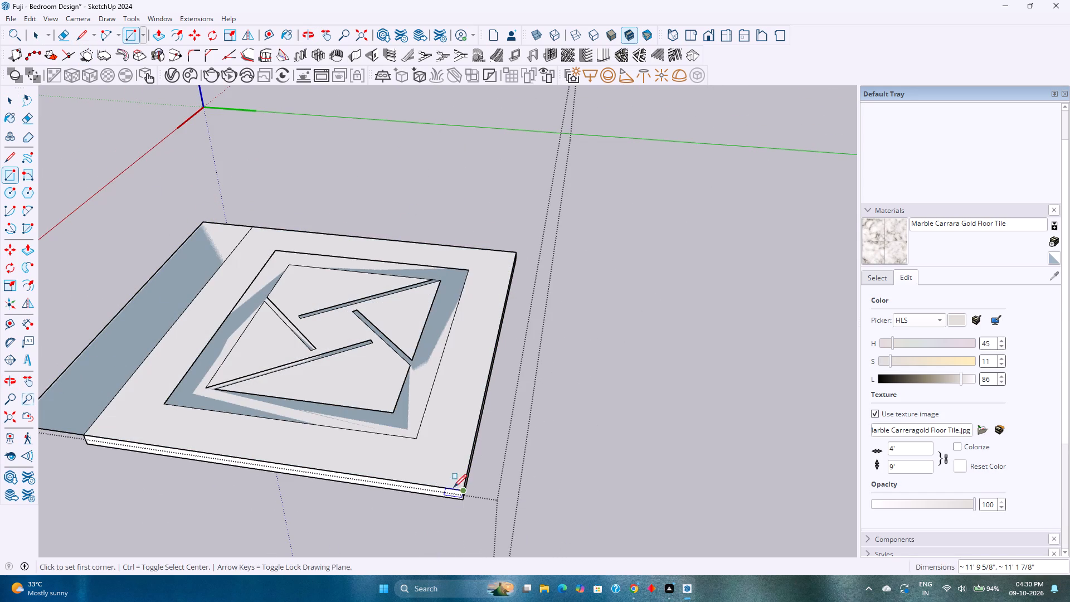
pyautogui.press('space')
# Push/Pull the new top face upward, stepping through 1, 2, 3, 6, 8 and 10 mm to a final 12 mm.
pyautogui.press('p')
pyautogui.click(435, 464)
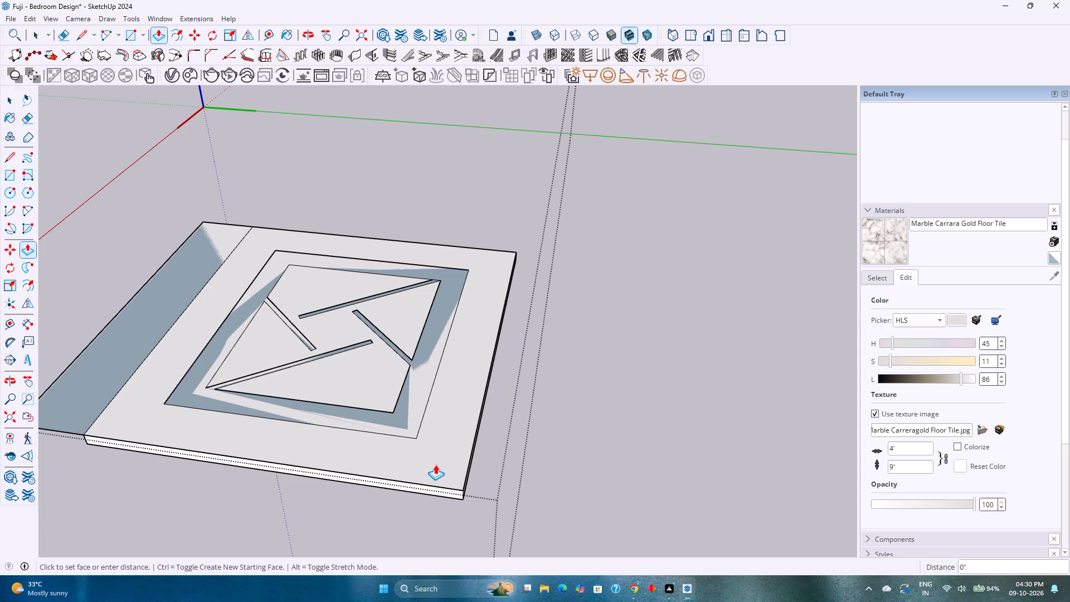
pyautogui.press('1')
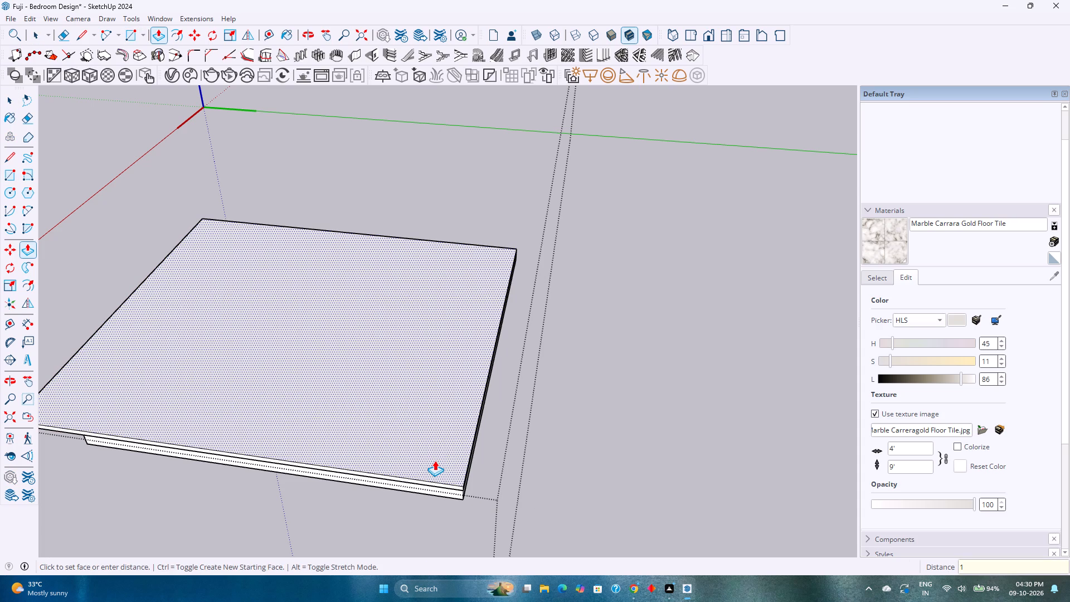
pyautogui.write('mm')
pyautogui.press('Return')
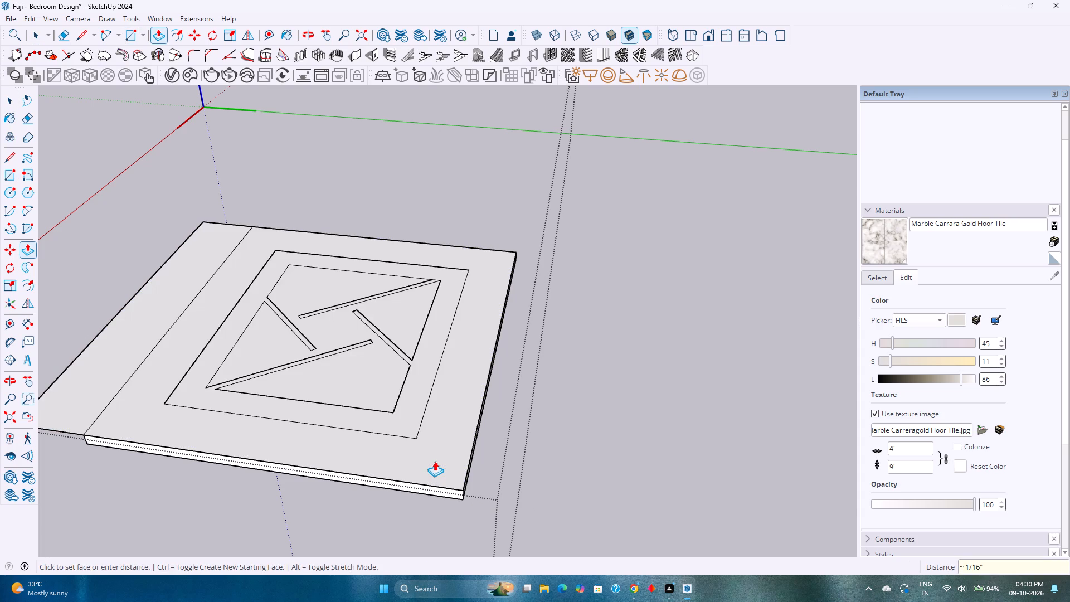
pyautogui.press('2')
pyautogui.write('mm')
pyautogui.press('Return')
pyautogui.press('3')
pyautogui.write('mm')
pyautogui.press('Return')
pyautogui.write('6mm')
pyautogui.press('Return')
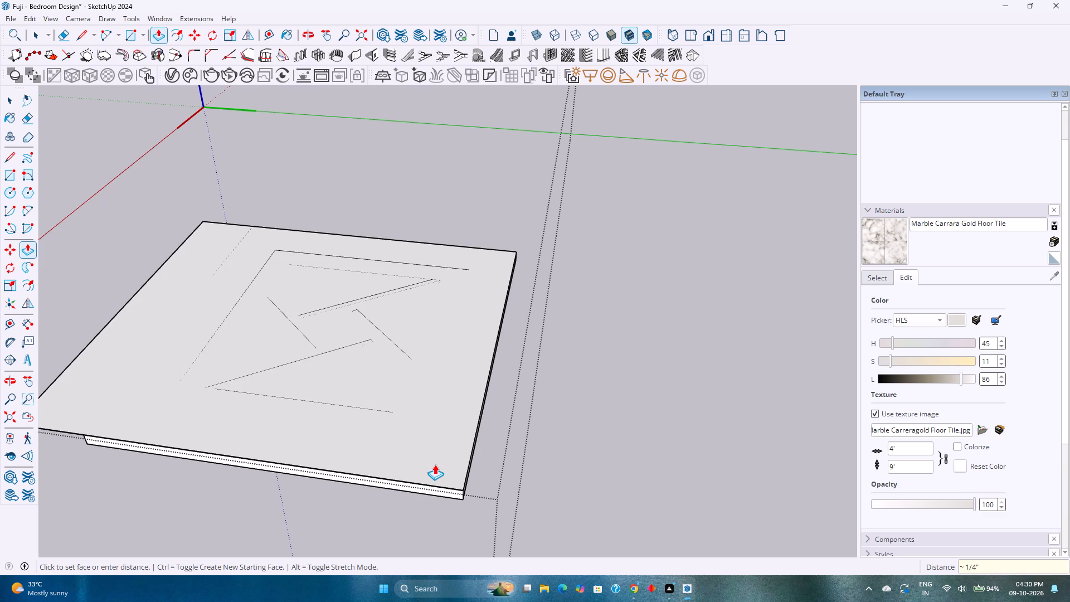
pyautogui.press('8')
pyautogui.write('mm')
pyautogui.press('Return')
pyautogui.write('10mm')
pyautogui.press('Return')
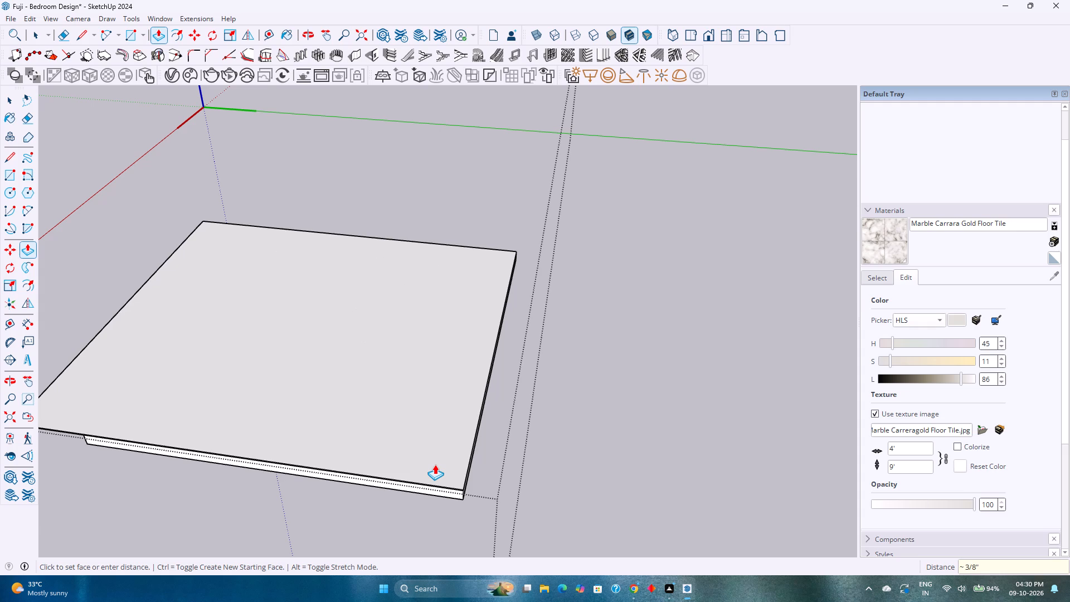
pyautogui.press('1')
pyautogui.press('2')
pyautogui.write('mm')
pyautogui.press('Return')
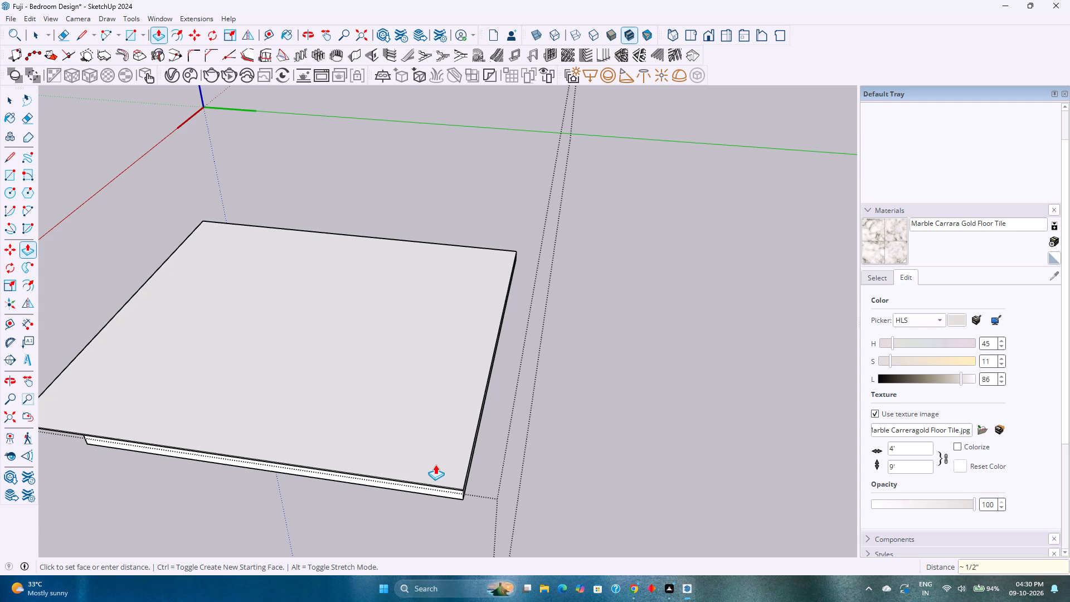
pyautogui.press('space')
# Examine the ceiling's new top slab, edges and fan underside from several sides.
pyautogui.moveTo(437, 532); pyautogui.dragTo(594, 395, button='middle')
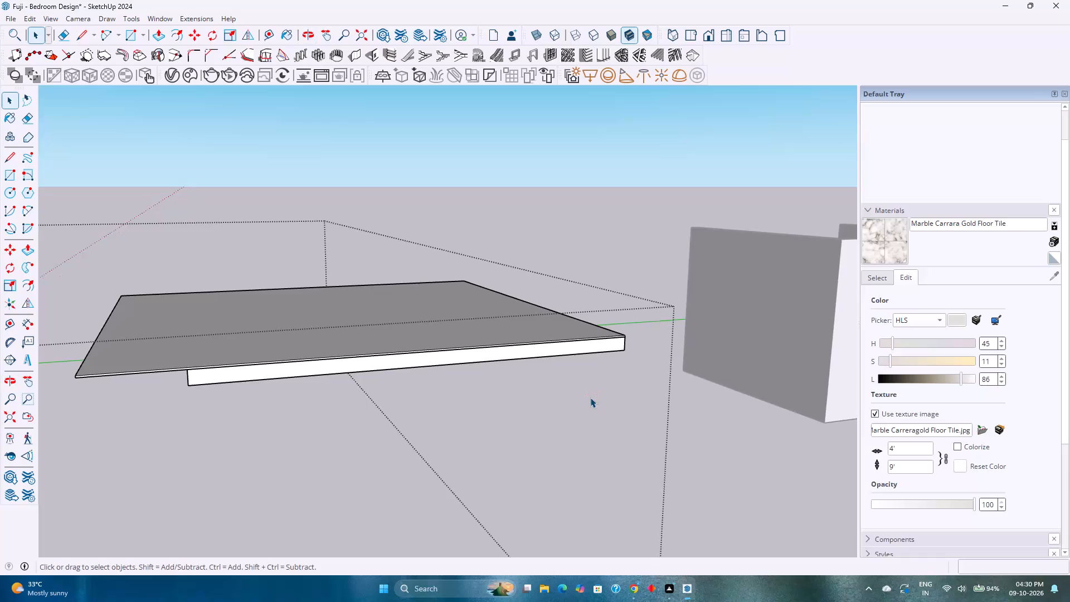
pyautogui.press('space')
pyautogui.moveTo(362, 433); pyautogui.dragTo(677, 407, button='middle')
pyautogui.scroll(1, 518, 417)
pyautogui.moveTo(518, 417); pyautogui.dragTo(364, 383, button='middle')
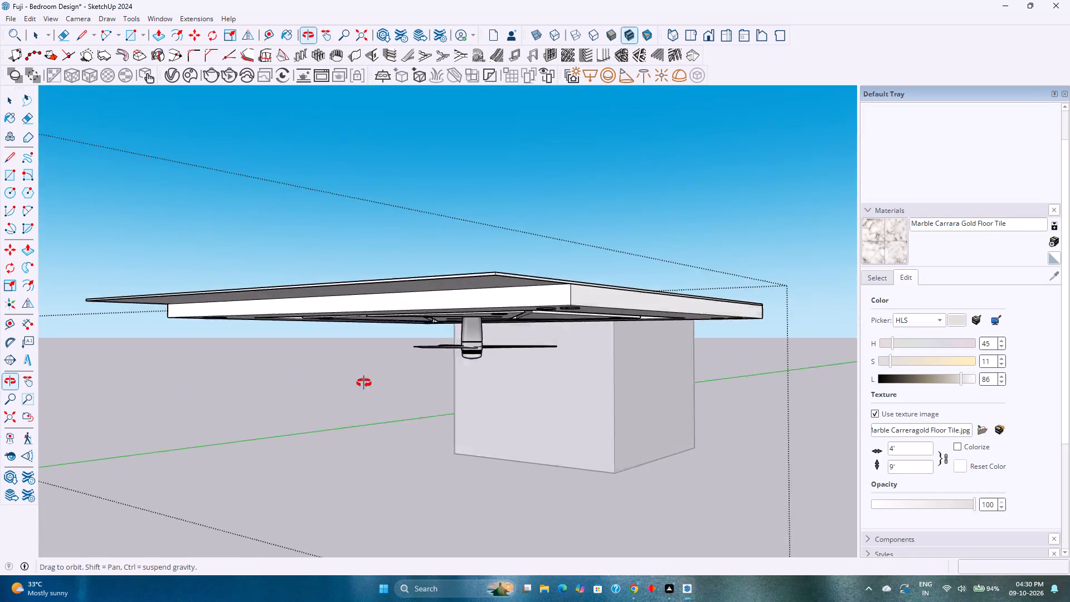
pyautogui.moveTo(364, 383); pyautogui.dragTo(210, 397, button='middle')
pyautogui.scroll(-4, 248, 397)
pyautogui.click(245, 433)
pyautogui.scroll(-7, 245, 433)
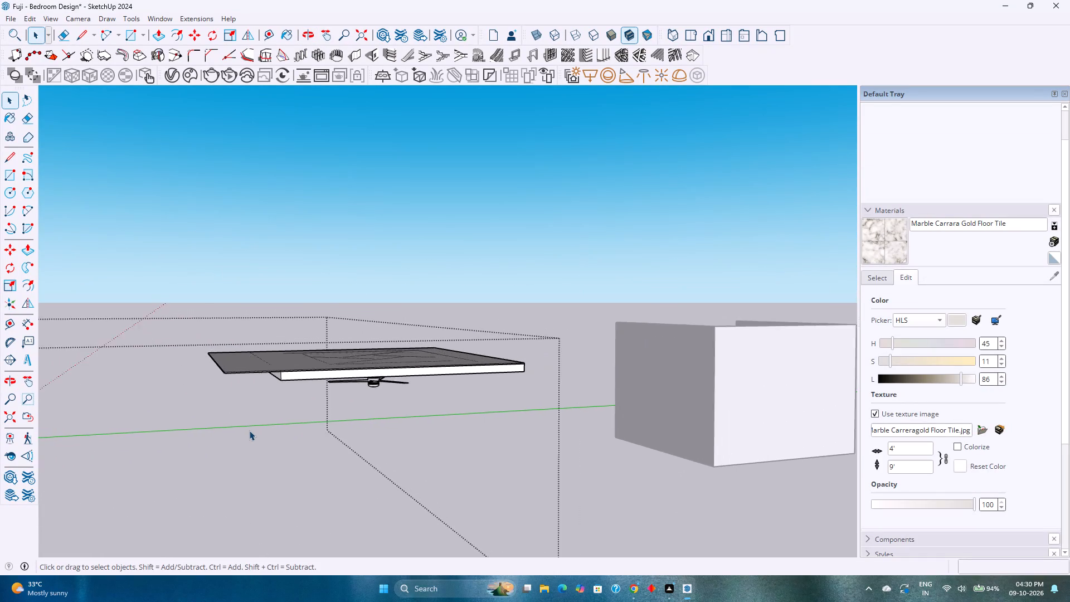
pyautogui.scroll(-2, 249, 430)
pyautogui.moveTo(277, 428); pyautogui.dragTo(162, 528, button='middle')
# Select the top slab together with the whole ceiling and fan, cut them from the component, and leave its editing context.
pyautogui.click(268, 443)
pyautogui.doubleClick(268, 443)
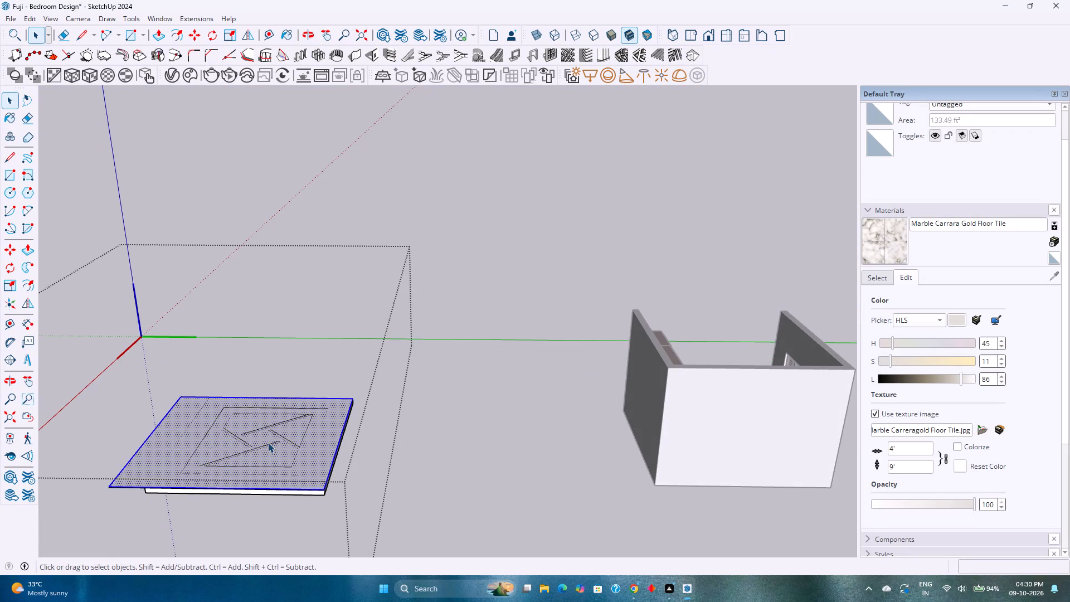
pyautogui.tripleClick(268, 443)
pyautogui.click(268, 443)
pyautogui.tripleClick(310, 445)
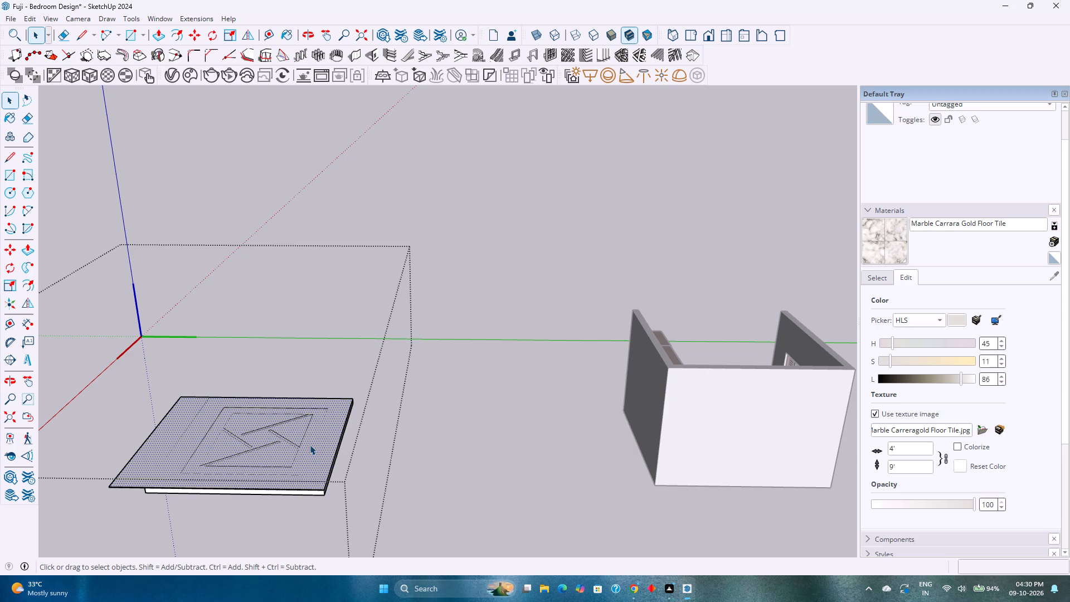
pyautogui.doubleClick(310, 445)
pyautogui.moveTo(188, 488); pyautogui.dragTo(495, 338, button='middle')
pyautogui.scroll(1, 487, 366)
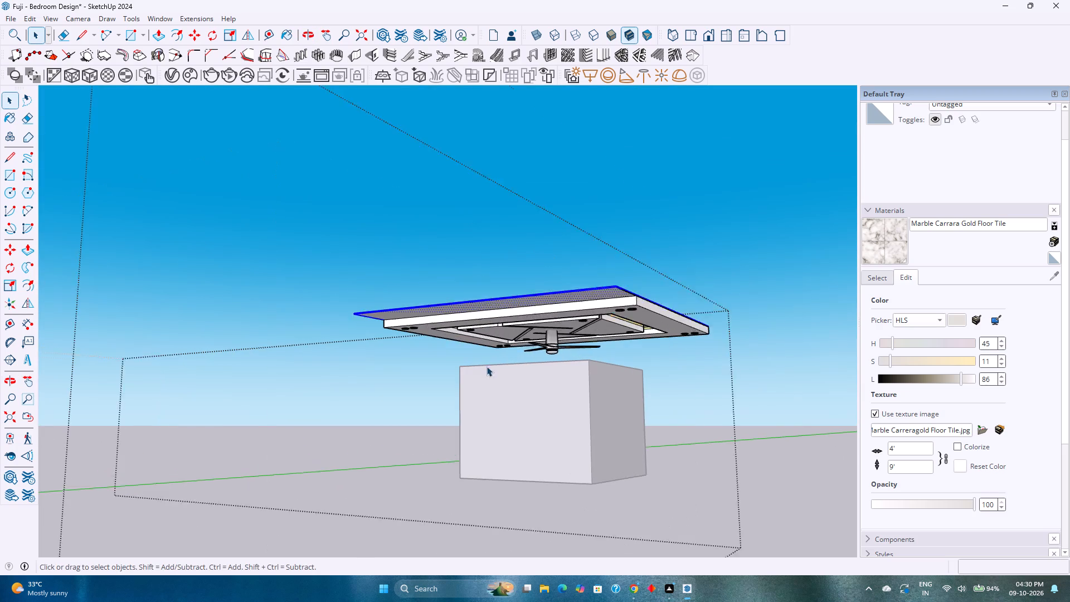
pyautogui.scroll(1, 487, 366)
pyautogui.moveTo(304, 248); pyautogui.dragTo(786, 360)
pyautogui.moveTo(701, 369); pyautogui.dragTo(556, 440, button='middle')
pyautogui.scroll(2, 373, 454)
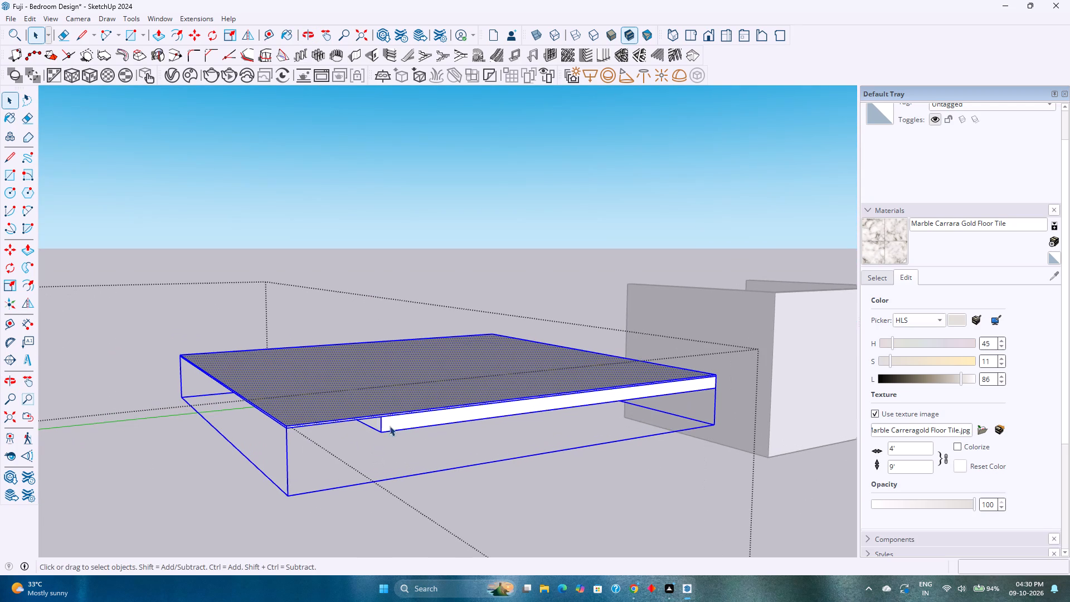
pyautogui.hotkey('ctrl', 'x')
pyautogui.scroll(-6, 411, 404)
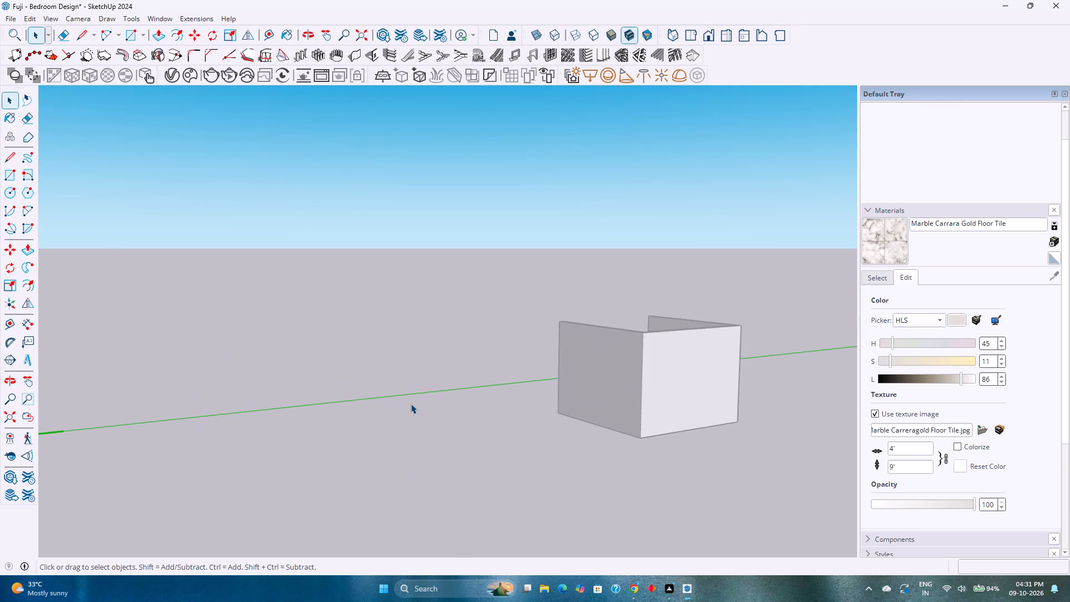
pyautogui.scroll(-3, 411, 404)
pyautogui.moveTo(154, 440); pyautogui.dragTo(757, 465, button='middle')
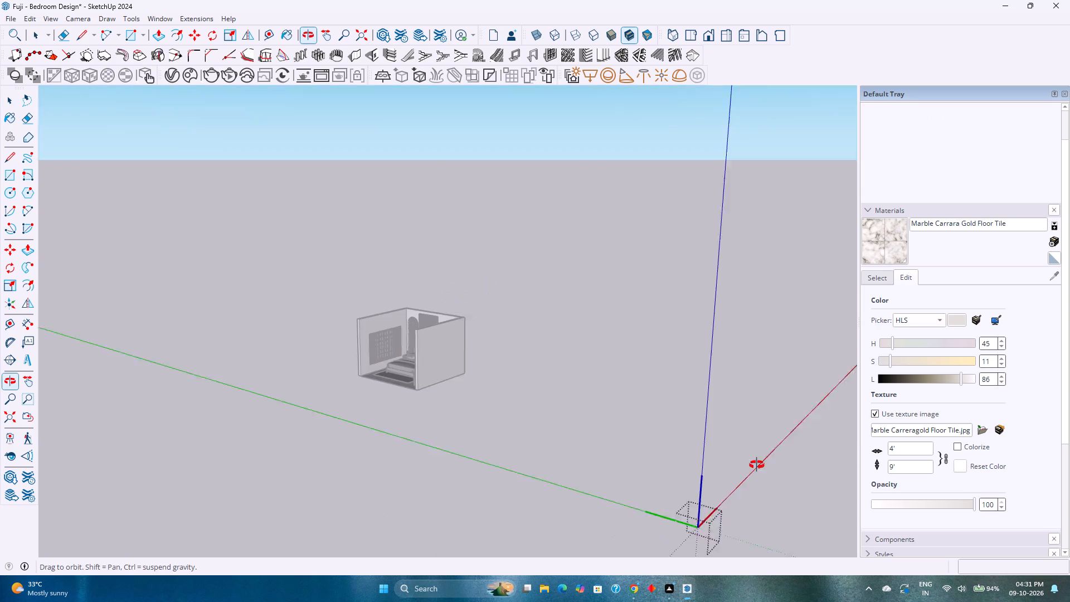
pyautogui.moveTo(757, 465); pyautogui.dragTo(762, 456, button='middle')
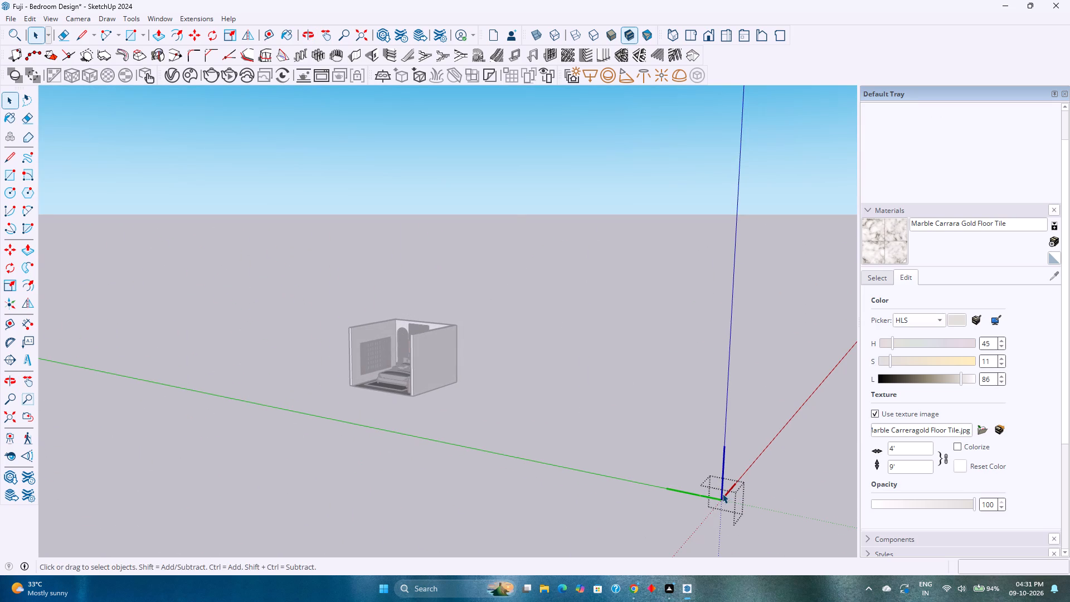
pyautogui.press('Escape')
# Save the bedroom model.
pyautogui.moveTo(568, 451); pyautogui.dragTo(707, 467, button='middle')
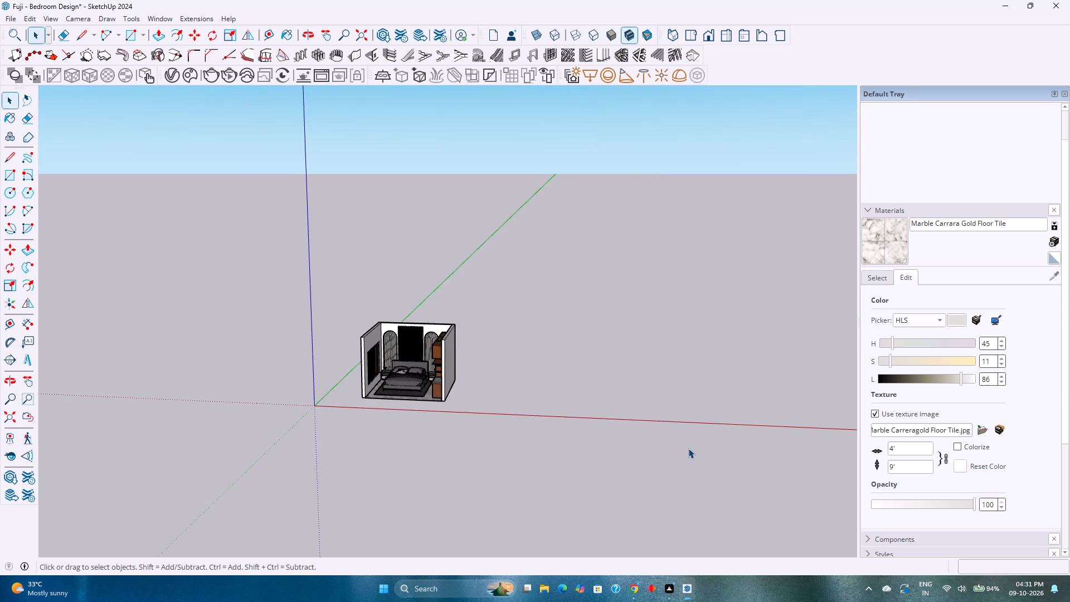
pyautogui.scroll(-5, 688, 448)
pyautogui.keyDown('shift'); pyautogui.moveTo(667, 450); pyautogui.dragTo(394, 430, button='middle'); pyautogui.keyUp('shift')
pyautogui.scroll(-8, 400, 423)
pyautogui.keyDown('shift'); pyautogui.moveTo(432, 429); pyautogui.dragTo(203, 407, button='middle'); pyautogui.keyUp('shift')
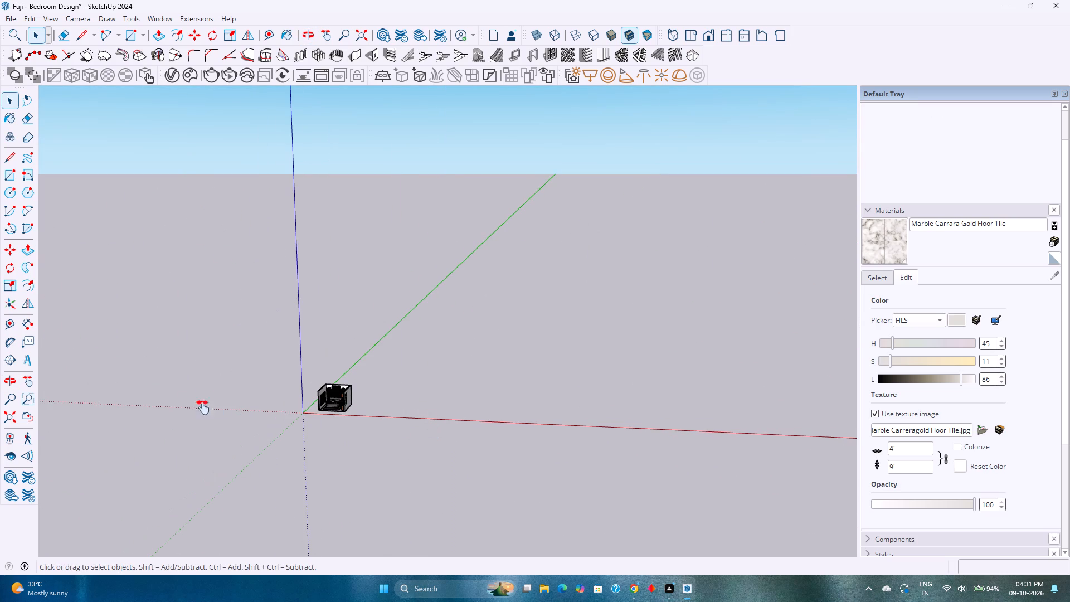
pyautogui.keyDown('shift'); pyautogui.moveTo(203, 407); pyautogui.dragTo(188, 404, button='middle'); pyautogui.keyUp('shift')
pyautogui.scroll(8, 331, 402)
pyautogui.moveTo(351, 415); pyautogui.dragTo(606, 454, button='middle')
pyautogui.hotkey('ctrl', 's')
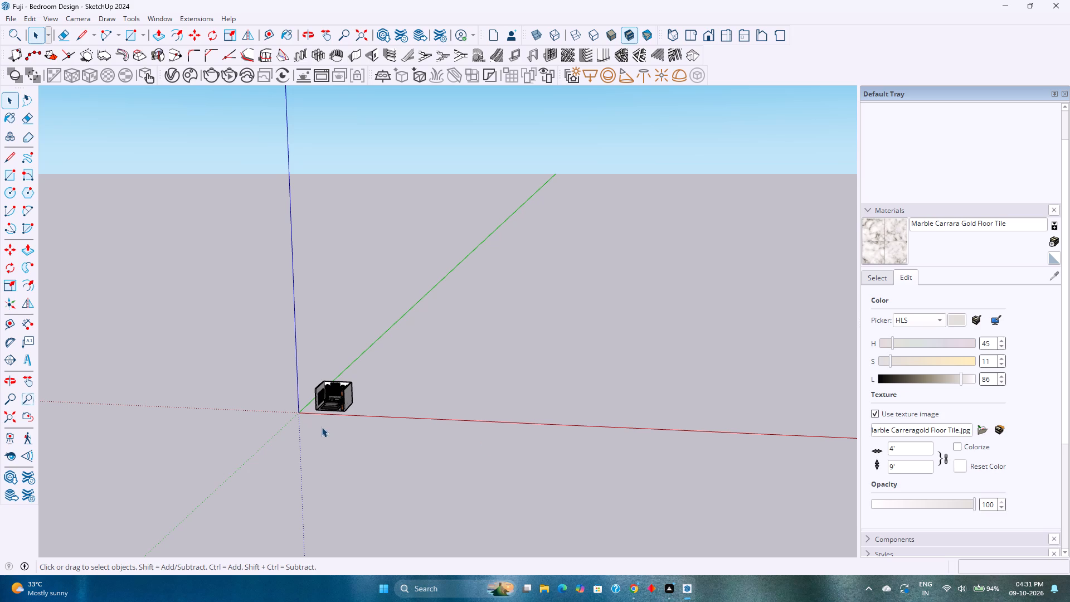
# Open the bedroom component for editing and paste the cut ceiling and fan onto the top edge of the window wall.
pyautogui.scroll(15, 327, 423)
pyautogui.keyDown('shift'); pyautogui.moveTo(334, 416); pyautogui.dragTo(283, 478, button='middle'); pyautogui.keyUp('shift')
pyautogui.moveTo(280, 470); pyautogui.dragTo(533, 478, button='middle')
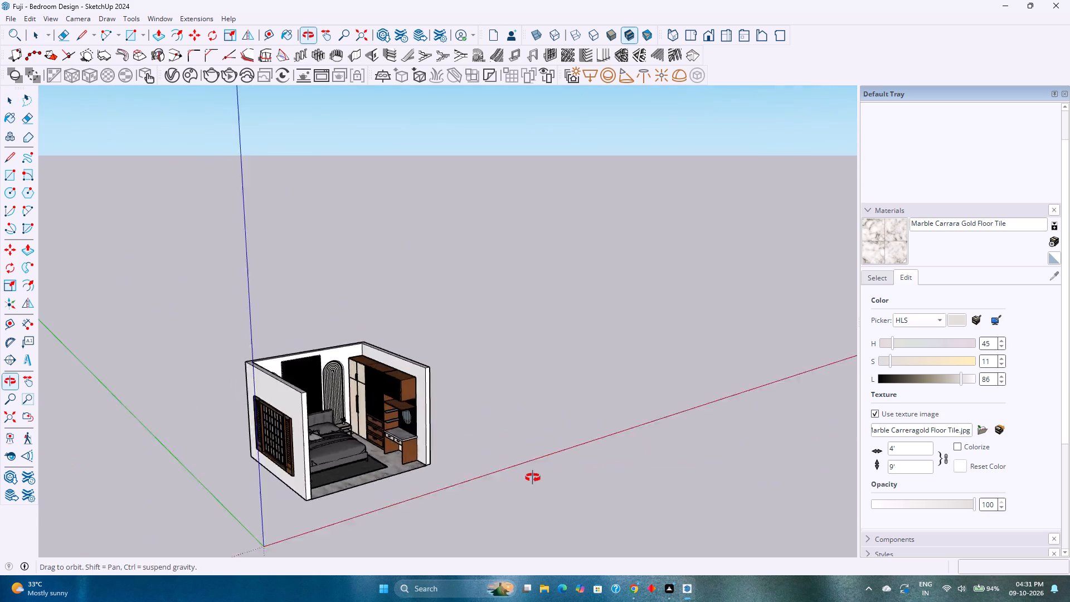
pyautogui.moveTo(533, 478); pyautogui.dragTo(624, 474, button='middle')
pyautogui.keyDown('shift'); pyautogui.moveTo(613, 463); pyautogui.dragTo(261, 512, button='middle'); pyautogui.keyUp('shift')
pyautogui.scroll(-9, 289, 494)
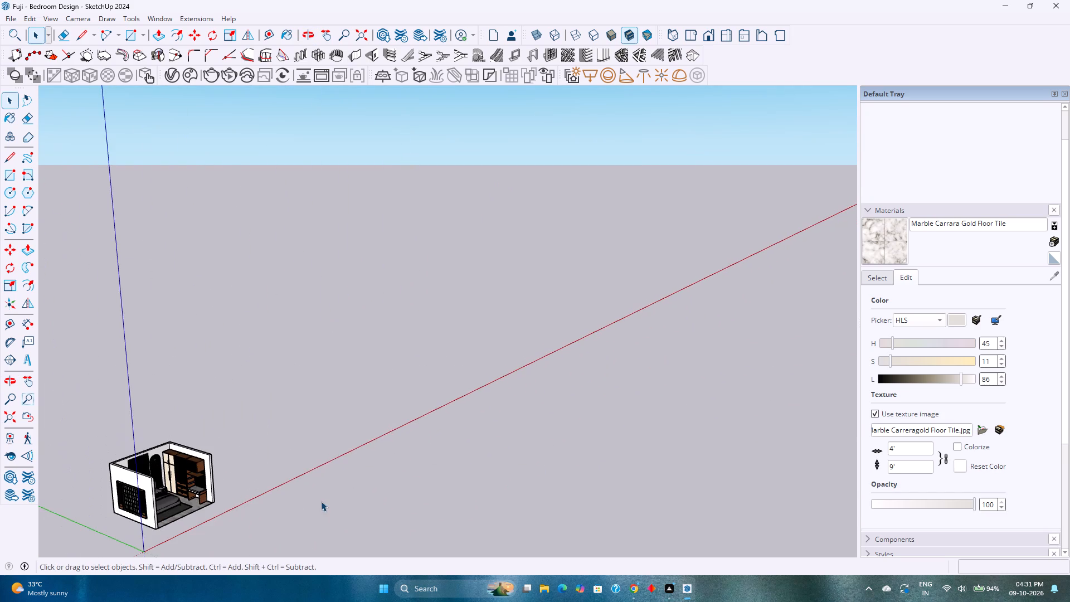
pyautogui.scroll(-13, 318, 499)
pyautogui.scroll(16, 254, 498)
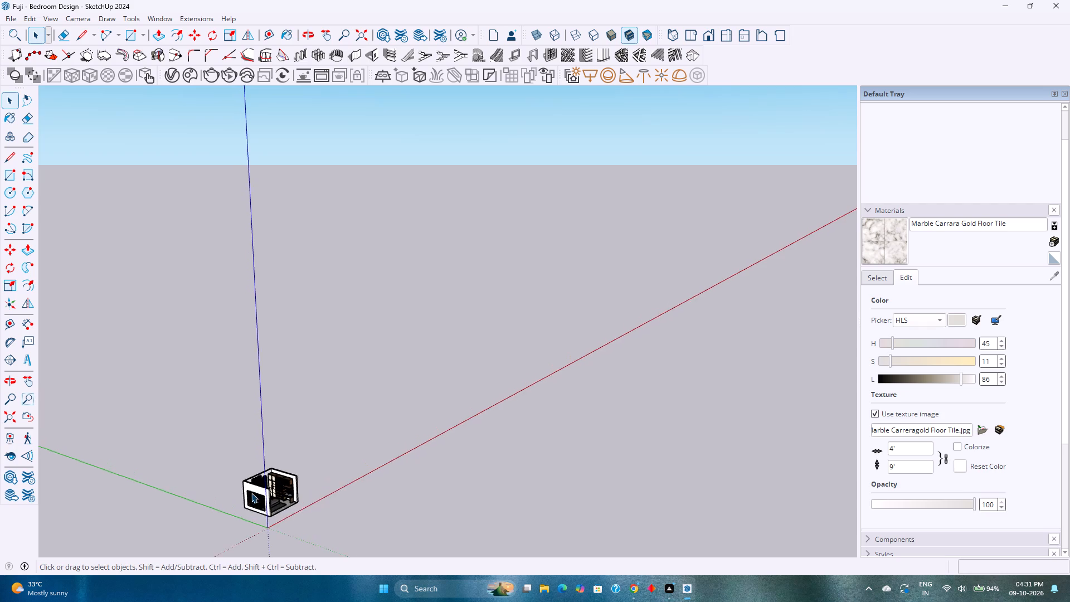
pyautogui.scroll(3, 251, 493)
pyautogui.click(252, 484)
pyautogui.doubleClick(252, 484)
pyautogui.scroll(3, 252, 484)
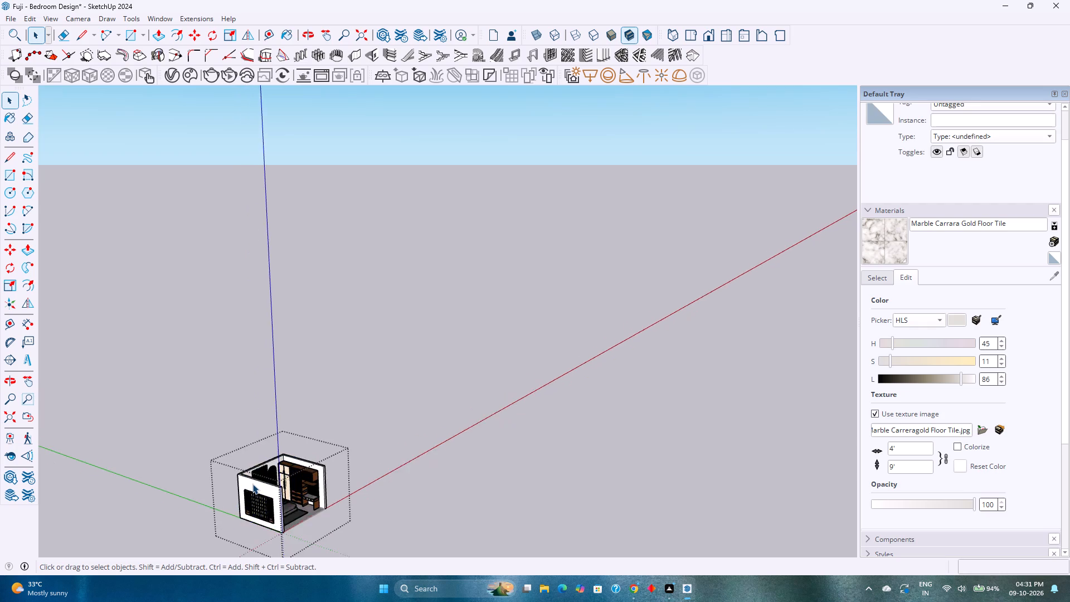
pyautogui.scroll(19, 252, 484)
pyautogui.hotkey('ctrl', 'v')
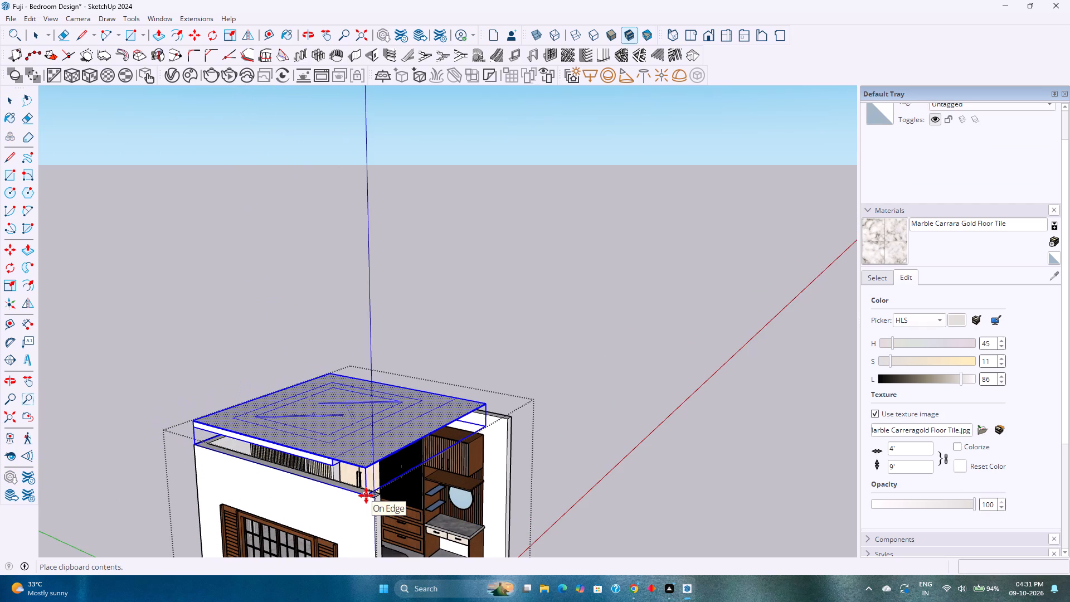
pyautogui.click(366, 496)
# Rotate the pasted ceiling 90 degrees in the horizontal plane about its top corner.
pyautogui.moveTo(411, 488); pyautogui.dragTo(173, 489, button='middle')
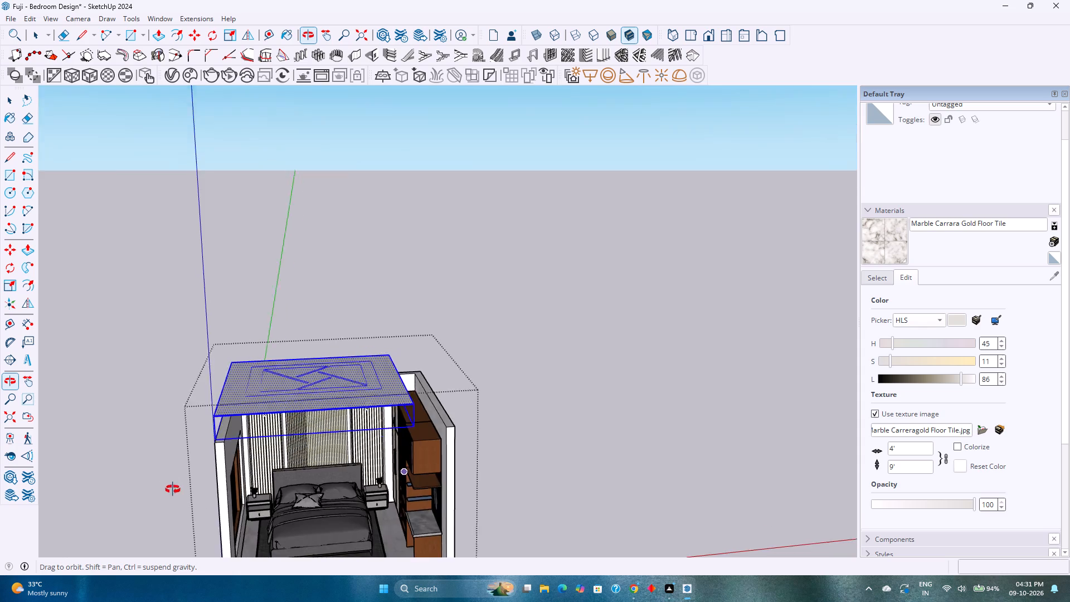
pyautogui.moveTo(173, 489); pyautogui.dragTo(503, 572, button='middle')
pyautogui.scroll(5, 415, 401)
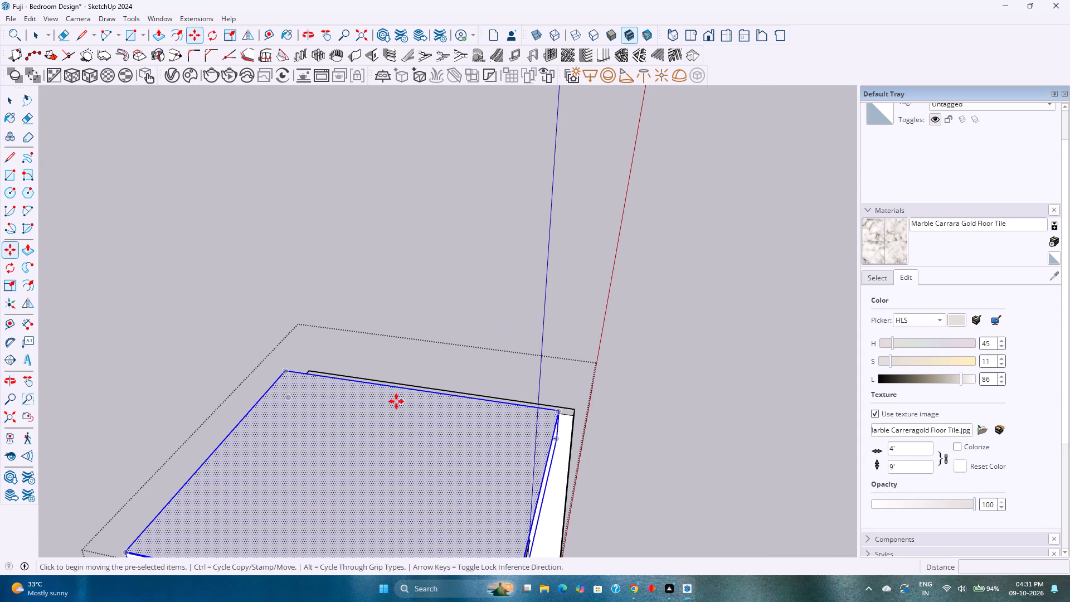
pyautogui.click(212, 39)
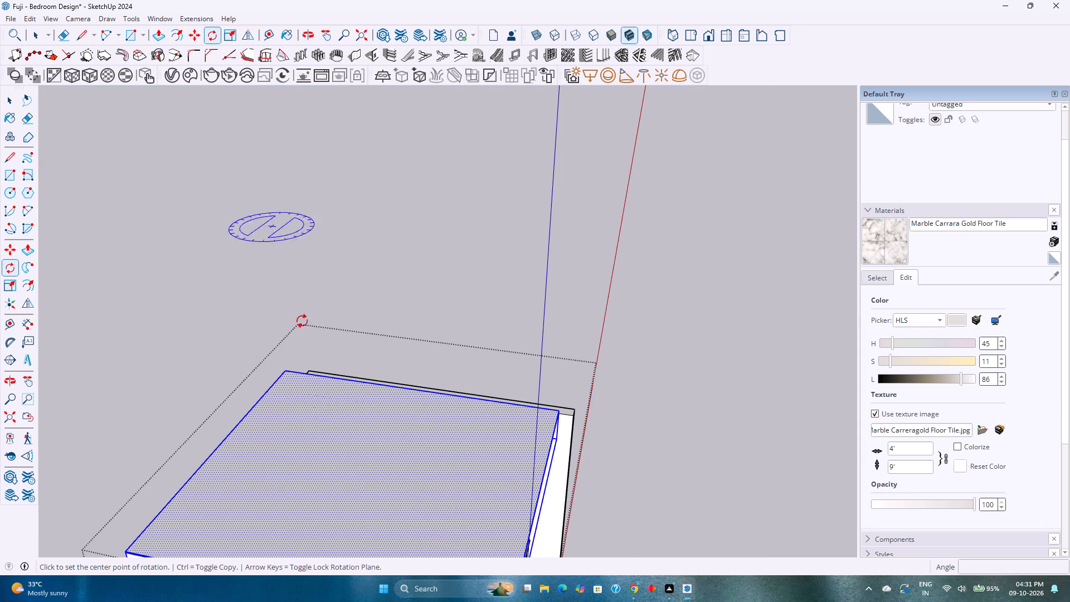
pyautogui.scroll(-3, 380, 455)
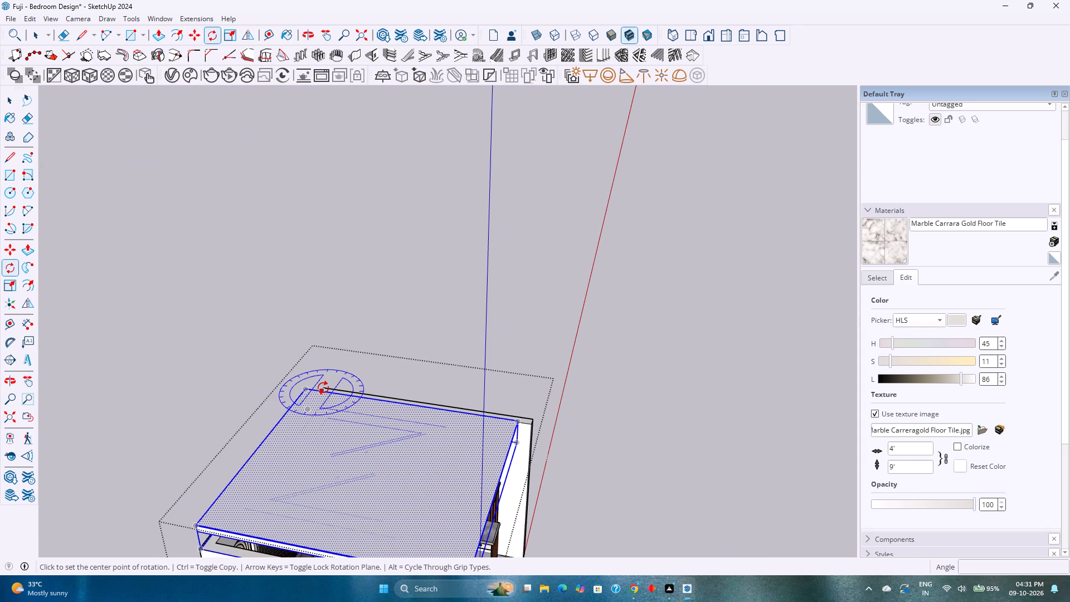
pyautogui.click(310, 390)
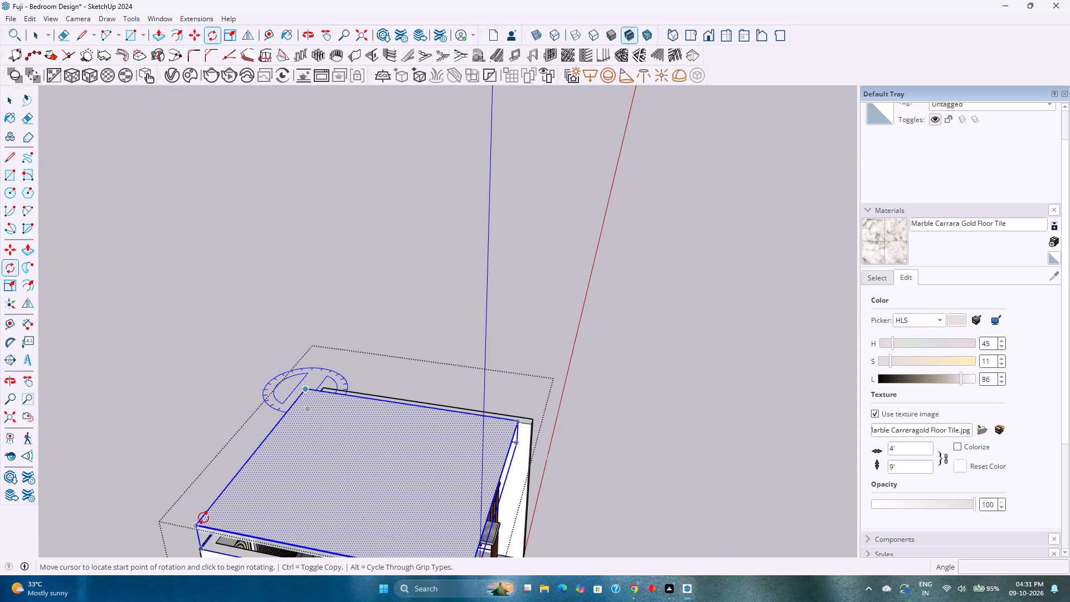
pyautogui.click(198, 521)
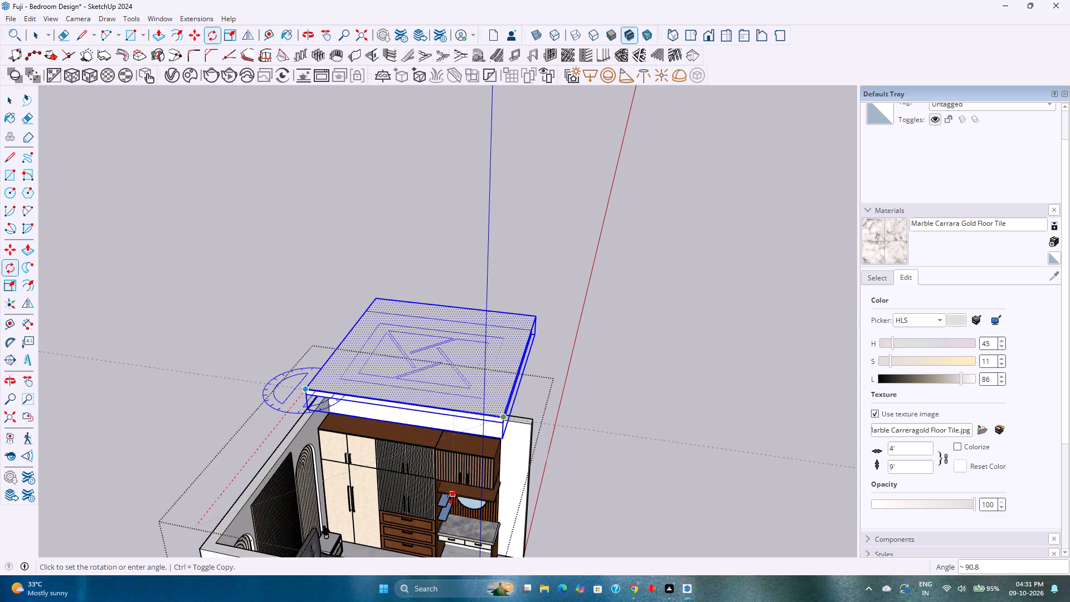
pyautogui.write('90')
pyautogui.press('Return')
pyautogui.press('space')
# Move the ceiling by its outer top corner about 10' 7" back over the room, beside the wardrobe wall.
pyautogui.moveTo(478, 488); pyautogui.dragTo(438, 480, button='middle')
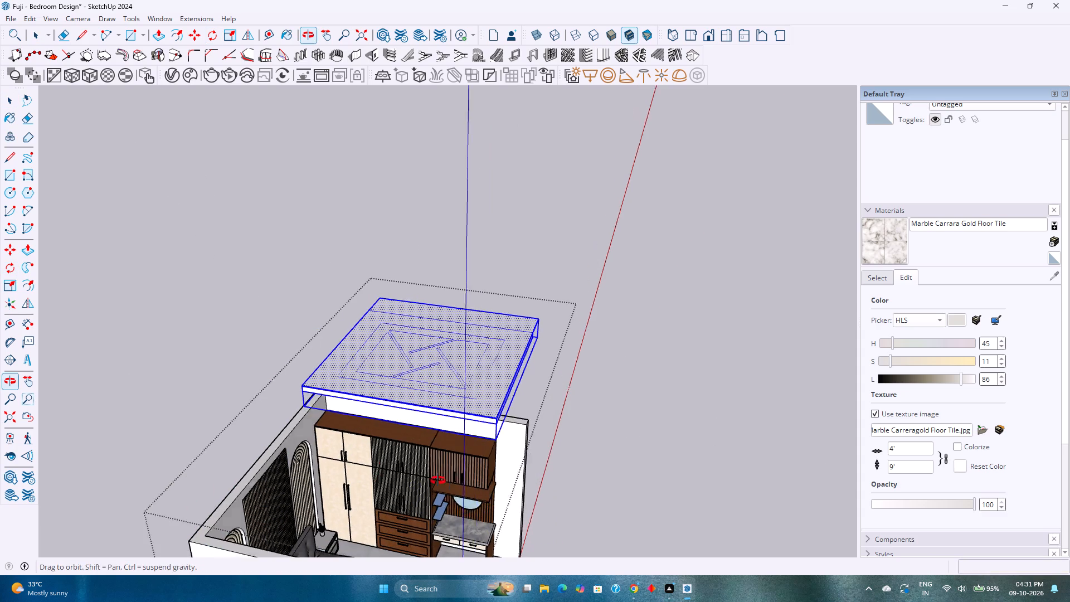
pyautogui.moveTo(438, 480); pyautogui.dragTo(157, 415, button='middle')
pyautogui.press('m')
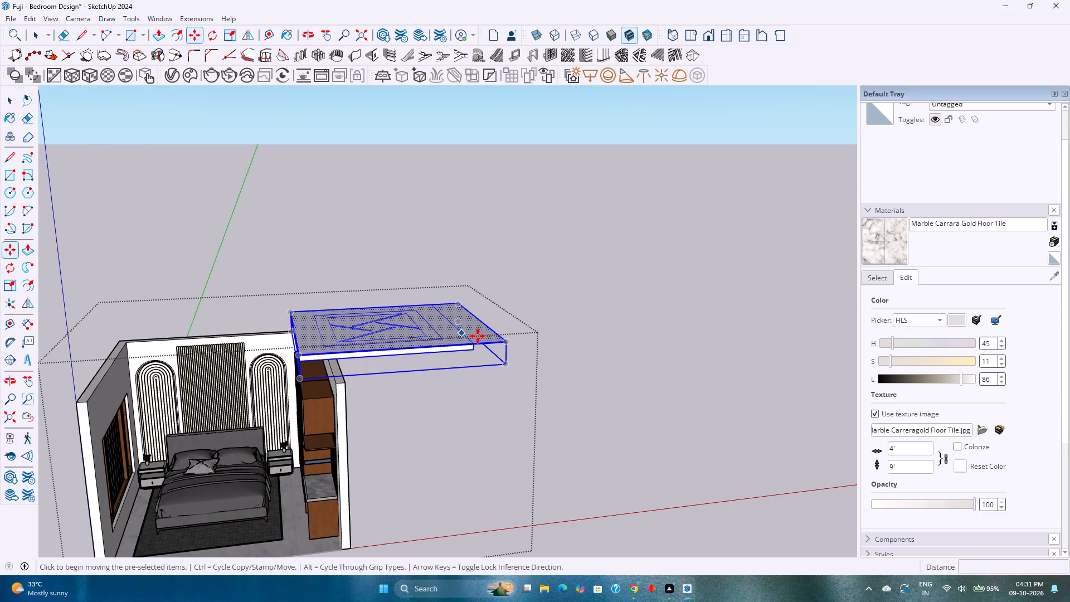
pyautogui.click(507, 344)
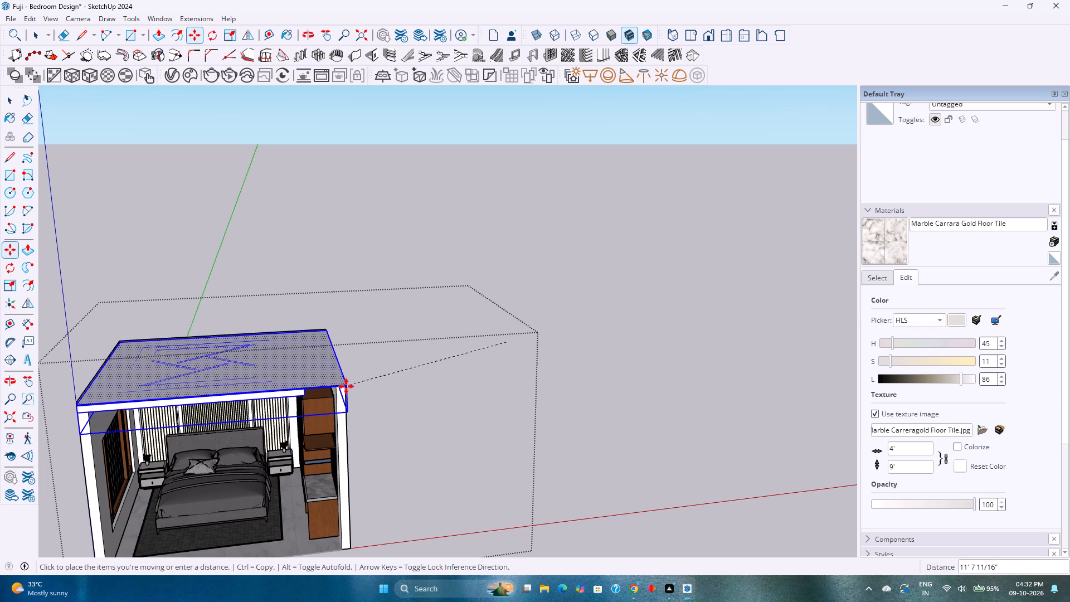
pyautogui.scroll(2, 331, 396)
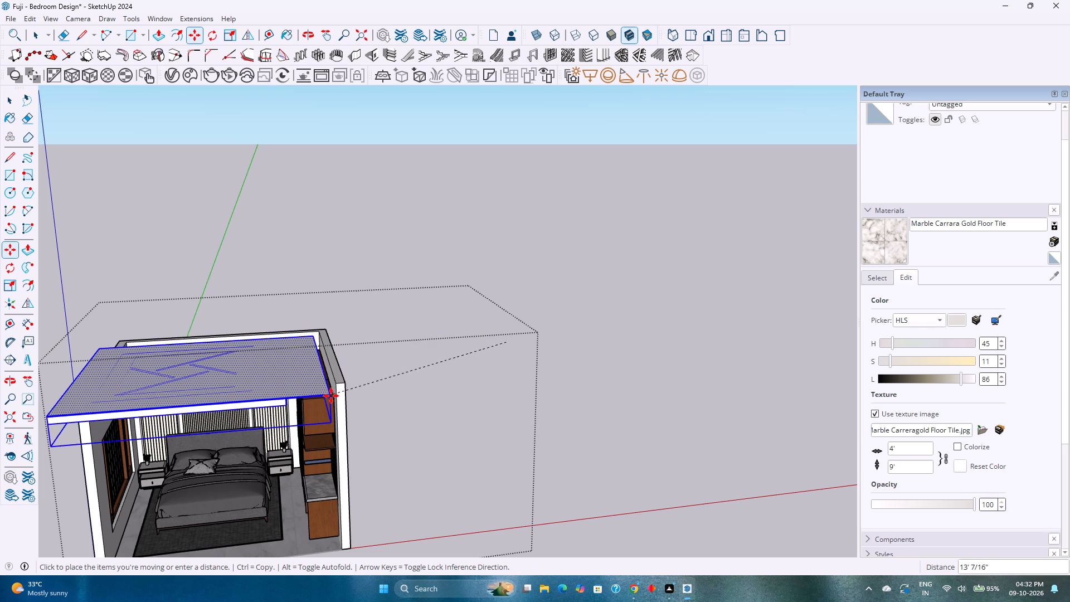
pyautogui.scroll(14, 331, 396)
pyautogui.moveTo(325, 397); pyautogui.dragTo(362, 324, button='middle')
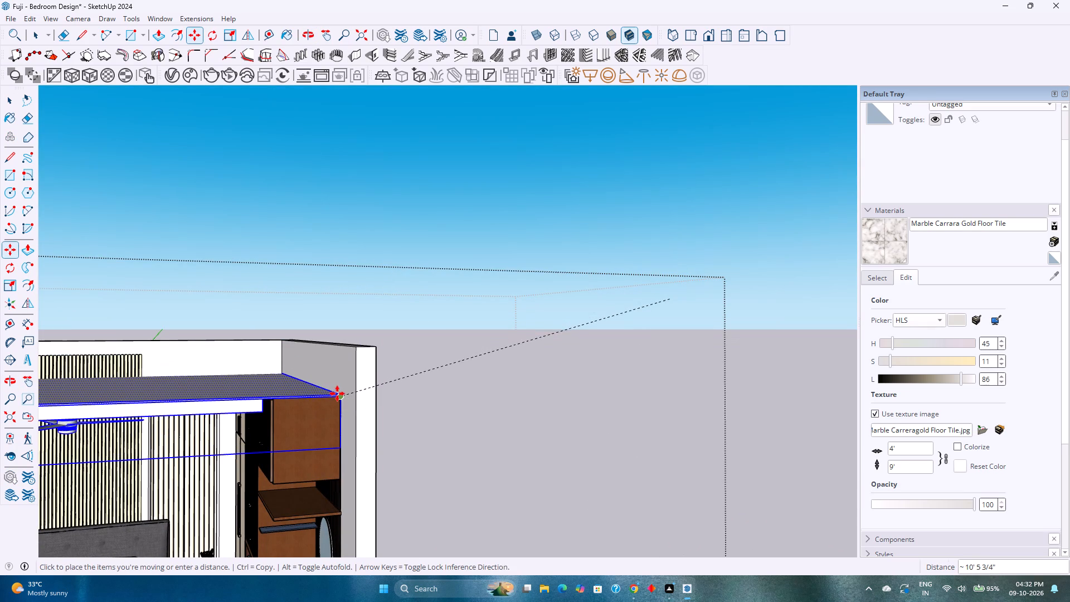
pyautogui.click(338, 396)
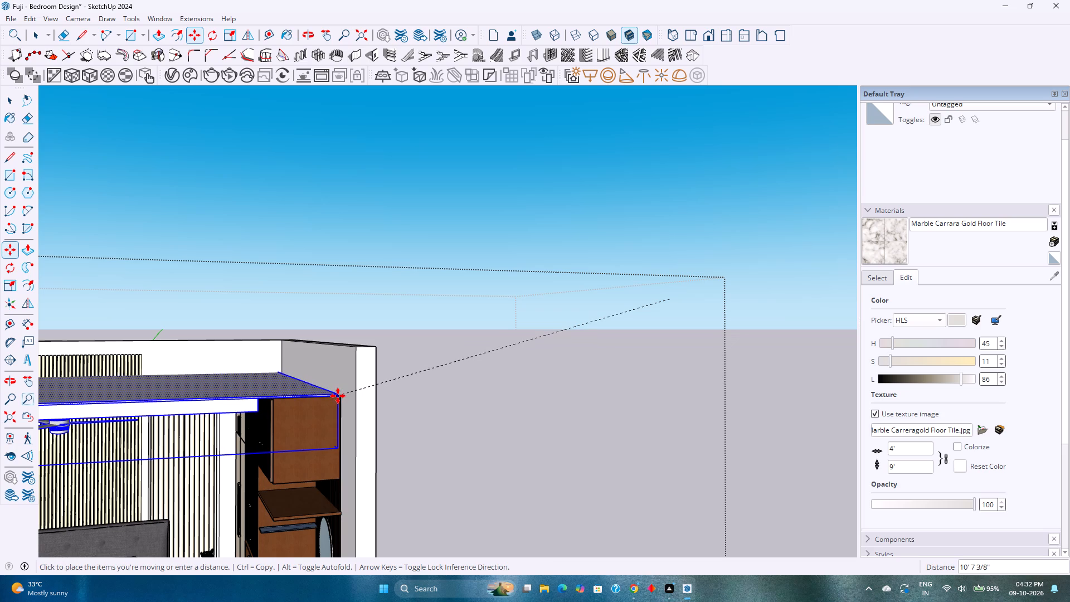
# Examine the ceiling's underside, fan and fit against the walls and wardrobe from inside the room.
pyautogui.moveTo(288, 443); pyautogui.dragTo(333, 319, button='middle')
pyautogui.scroll(1, 288, 443)
pyautogui.scroll(-4, 260, 363)
pyautogui.keyDown('shift'); pyautogui.moveTo(260, 367); pyautogui.dragTo(371, 358, button='middle'); pyautogui.keyUp('shift')
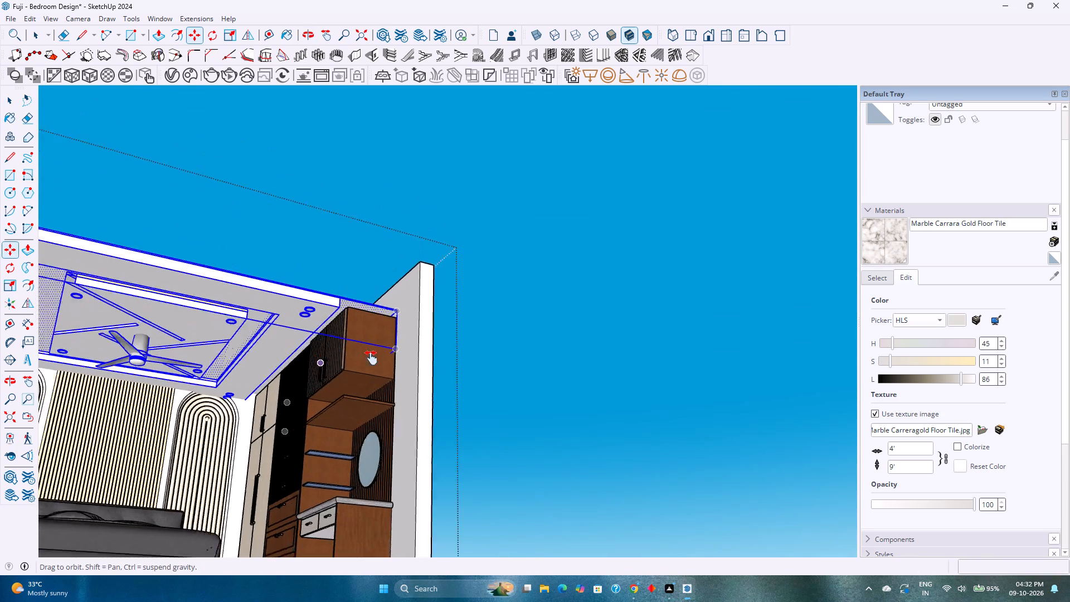
pyautogui.keyDown('shift'); pyautogui.moveTo(371, 358); pyautogui.dragTo(499, 353, button='middle'); pyautogui.keyUp('shift')
pyautogui.moveTo(510, 360); pyautogui.dragTo(320, 429, button='middle')
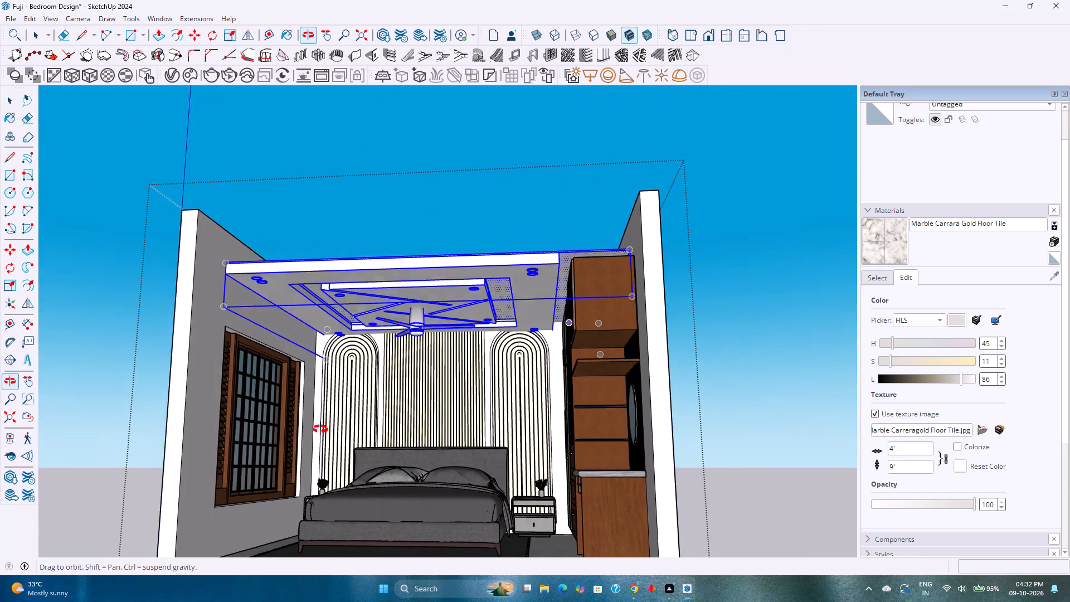
pyautogui.moveTo(320, 429); pyautogui.dragTo(321, 434, button='middle')
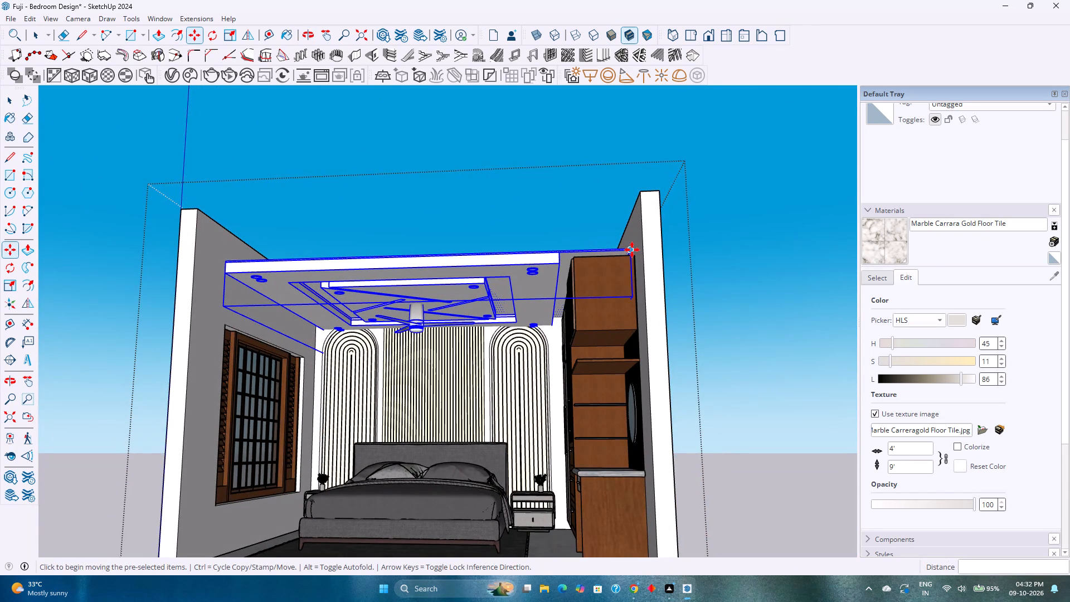
pyautogui.scroll(14, 542, 330)
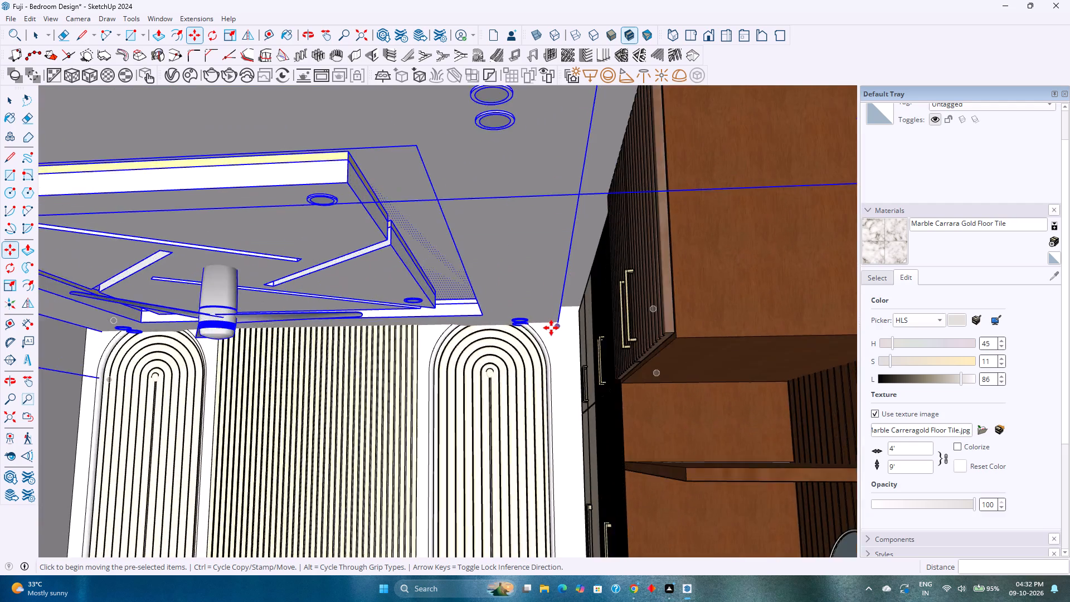
pyautogui.scroll(3, 551, 328)
pyautogui.moveTo(551, 331); pyautogui.dragTo(771, 347, button='middle')
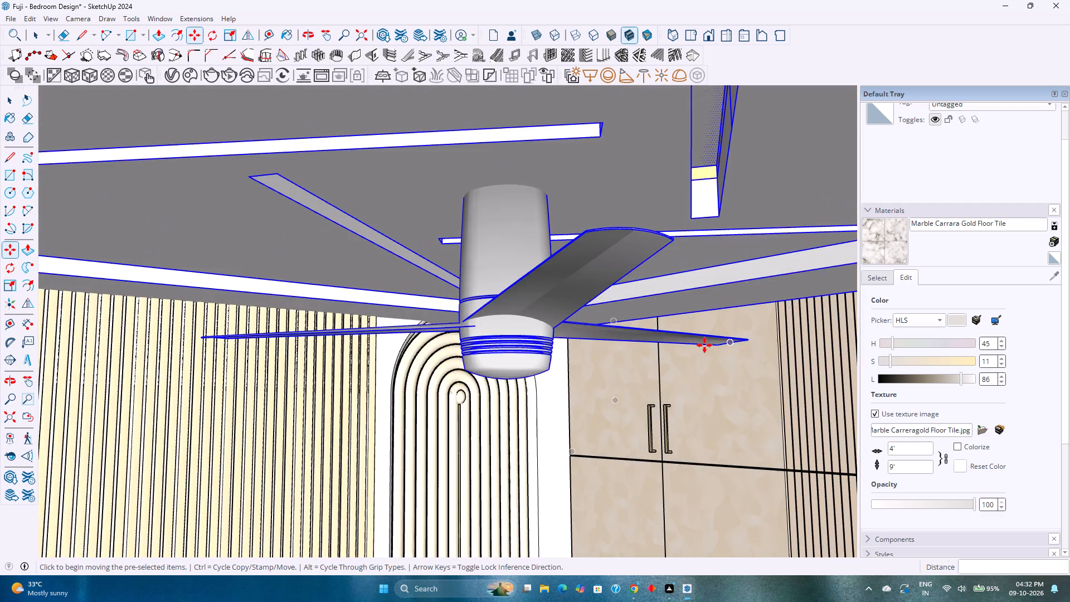
pyautogui.scroll(-13, 704, 345)
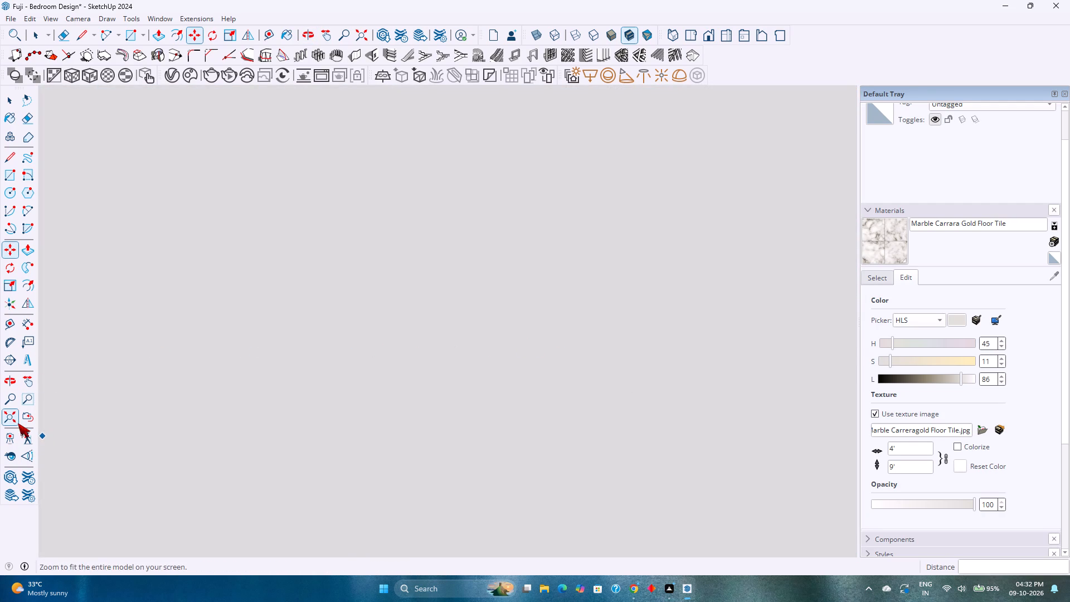
# Move the ceiling in two passes toward the room's upper inner wall corner, level with the wall tops.
pyautogui.click(17, 421)
pyautogui.moveTo(418, 269); pyautogui.dragTo(530, 448, button='middle')
pyautogui.moveTo(432, 371); pyautogui.dragTo(455, 396, button='middle')
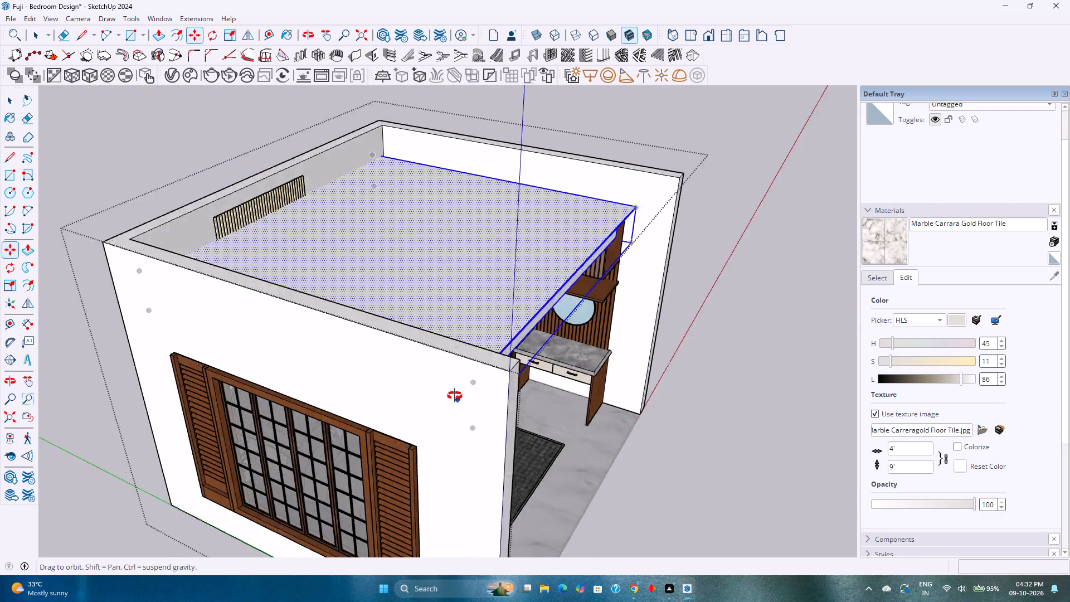
pyautogui.moveTo(455, 396); pyautogui.dragTo(613, 493, button='middle')
pyautogui.moveTo(266, 169); pyautogui.dragTo(415, 241, button='middle')
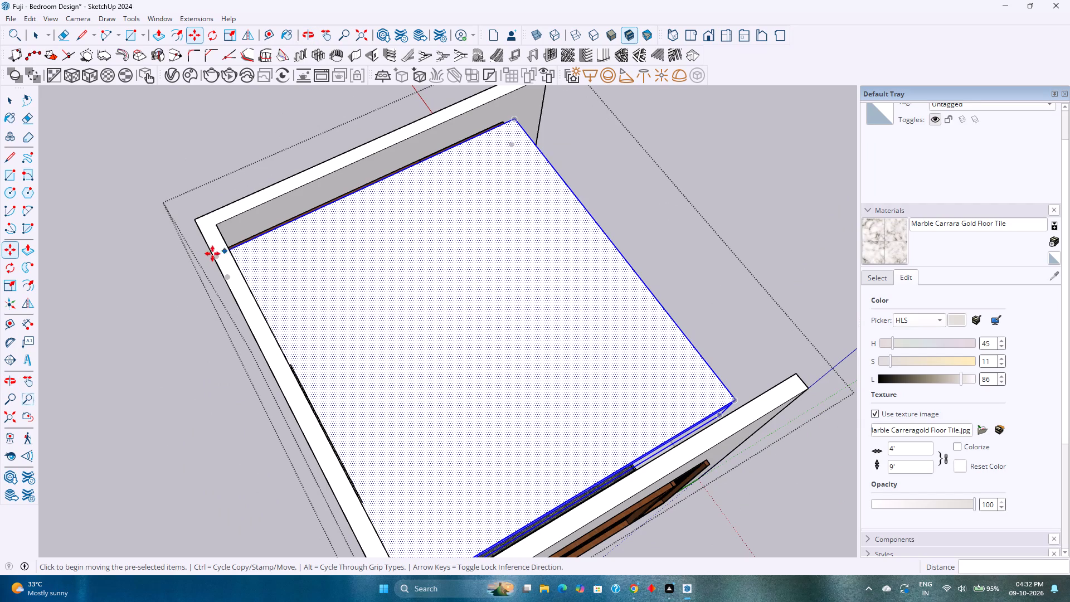
pyautogui.click(212, 255)
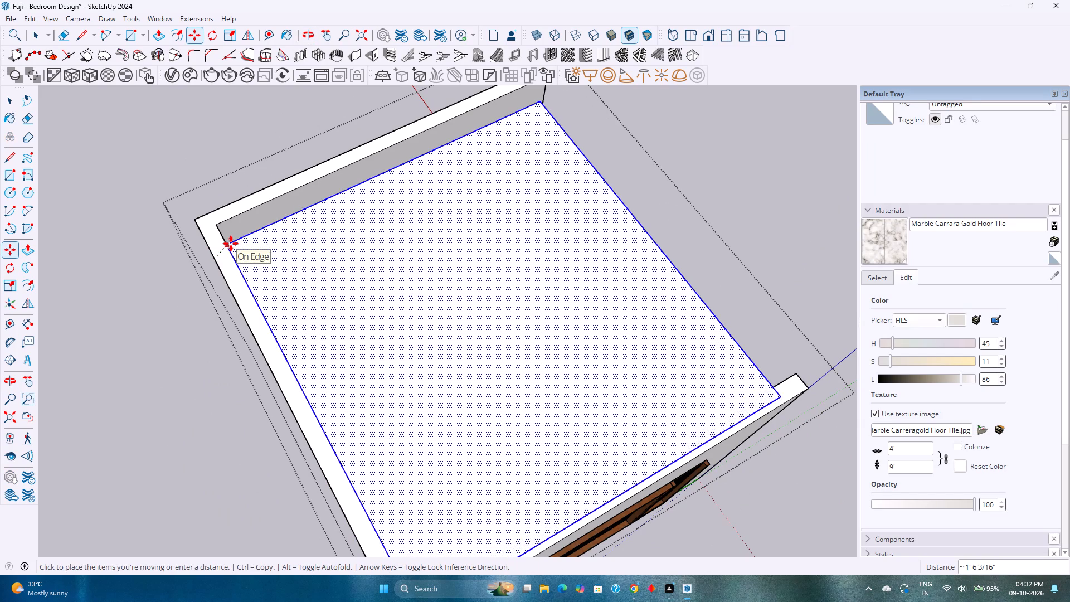
pyautogui.click(217, 224)
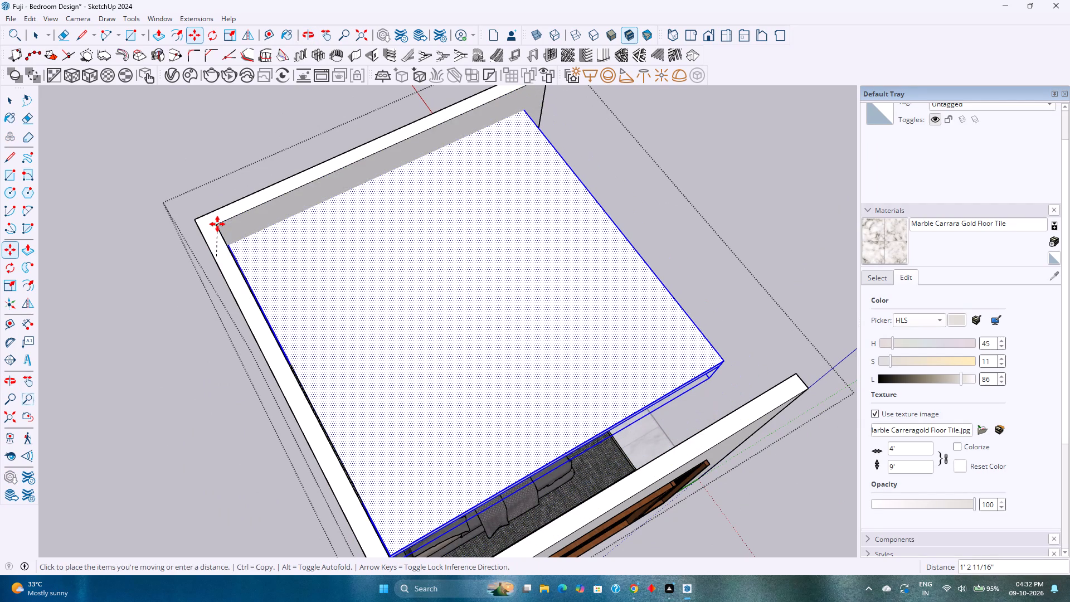
pyautogui.moveTo(375, 308); pyautogui.dragTo(172, 312, button='middle')
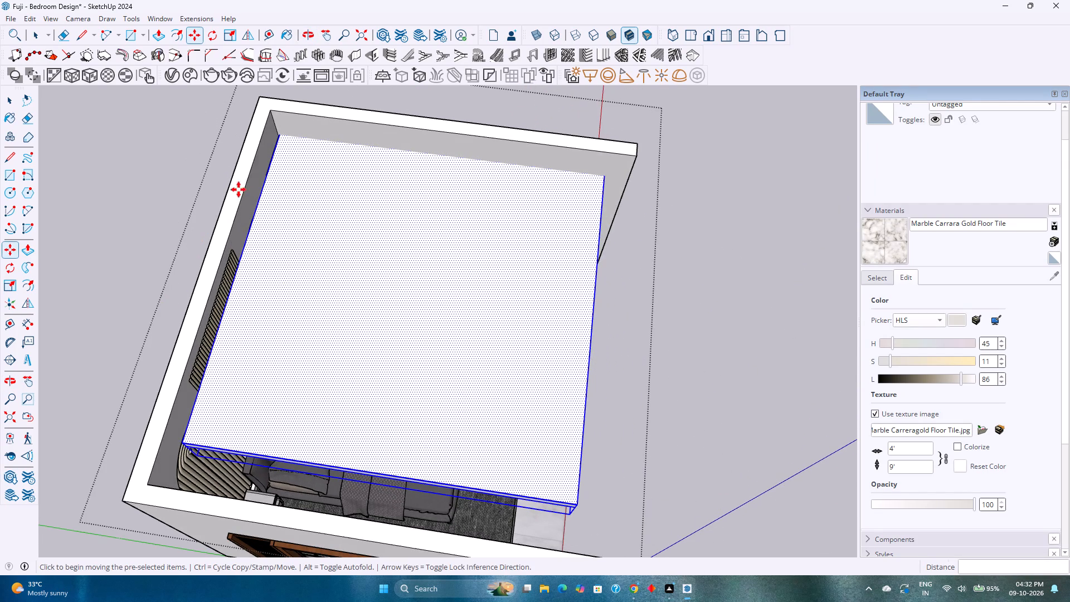
pyautogui.click(287, 113)
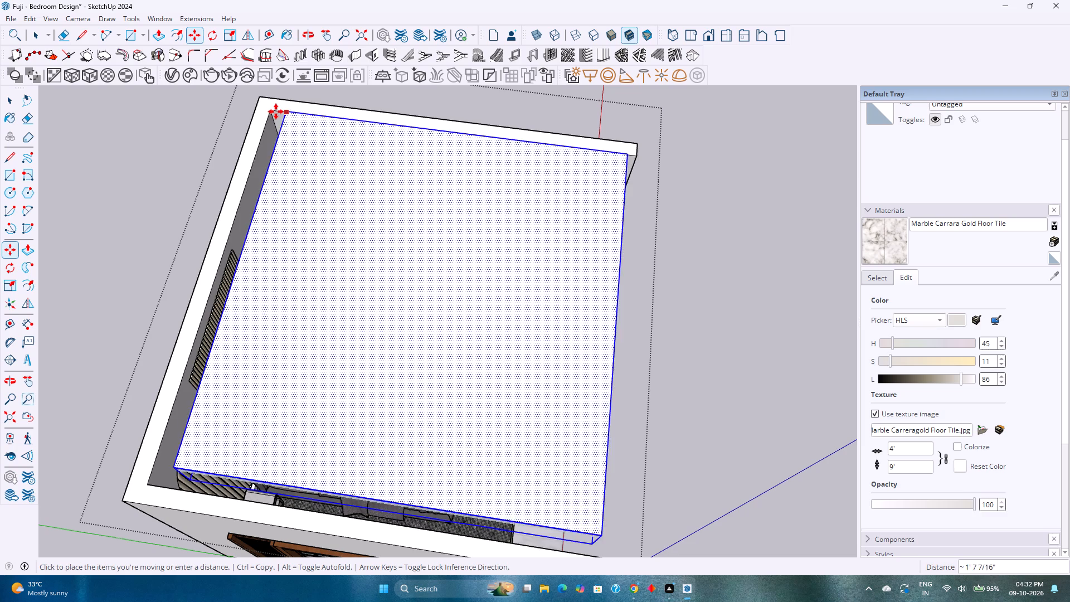
pyautogui.click(272, 111)
# Examine how the moved ceiling sits between the side walls and against the bed wall, from above and below.
pyautogui.moveTo(370, 224); pyautogui.dragTo(107, 173, button='middle')
pyautogui.moveTo(372, 281); pyautogui.dragTo(166, 225, button='middle')
pyautogui.keyDown('shift'); pyautogui.moveTo(227, 245); pyautogui.dragTo(305, 344, button='middle'); pyautogui.keyUp('shift')
pyautogui.moveTo(284, 371); pyautogui.dragTo(346, 261, button='middle')
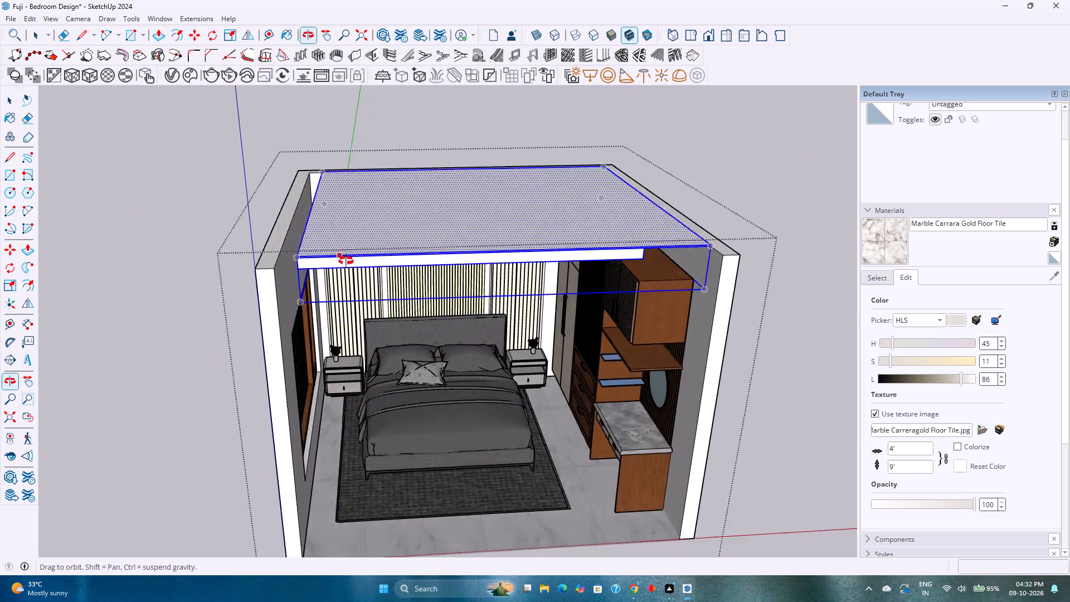
pyautogui.moveTo(346, 261); pyautogui.dragTo(352, 243, button='middle')
pyautogui.scroll(4, 385, 277)
pyautogui.keyDown('shift'); pyautogui.moveTo(393, 292); pyautogui.dragTo(410, 367, button='middle'); pyautogui.keyUp('shift')
pyautogui.moveTo(406, 372); pyautogui.dragTo(359, 265, button='middle')
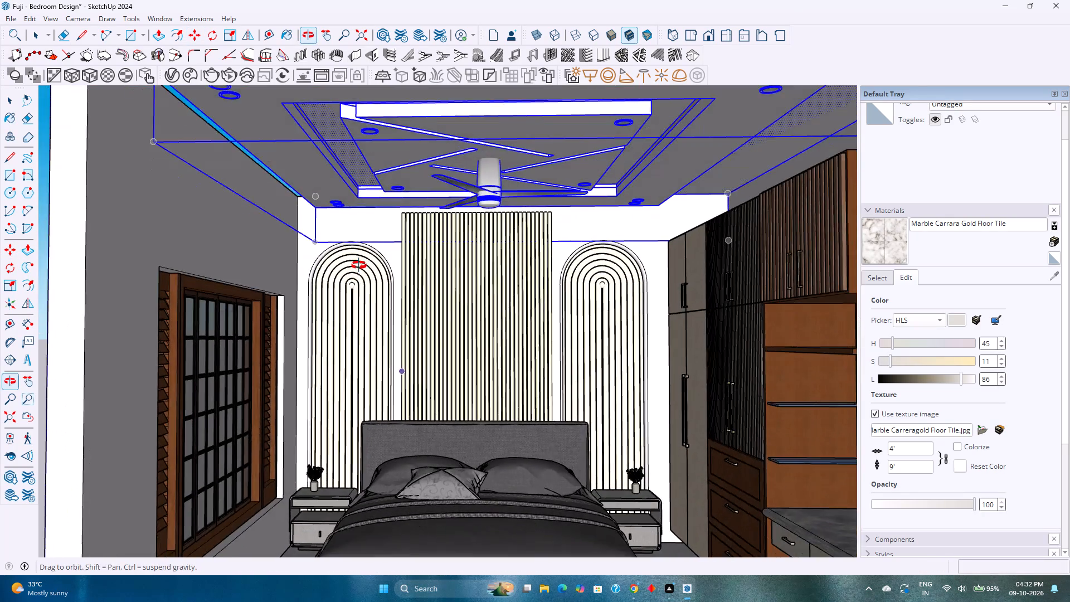
pyautogui.moveTo(359, 265); pyautogui.dragTo(421, 343, button='middle')
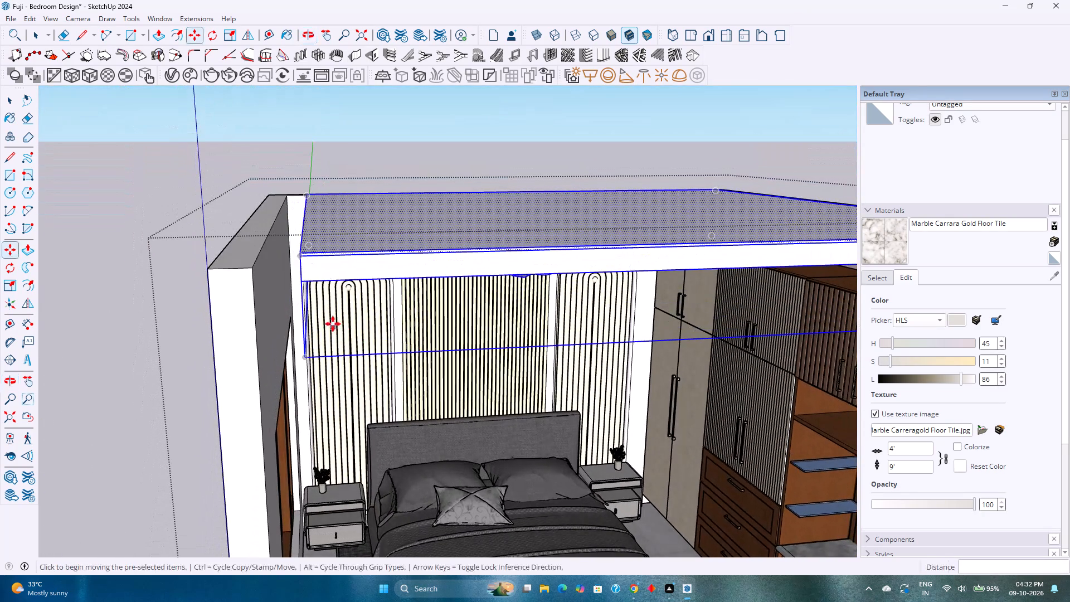
# Scale the false ceiling along the red axis by about 1.04 until its edge meets the window wall's inner face.
pyautogui.scroll(1, 334, 295)
pyautogui.press('s')
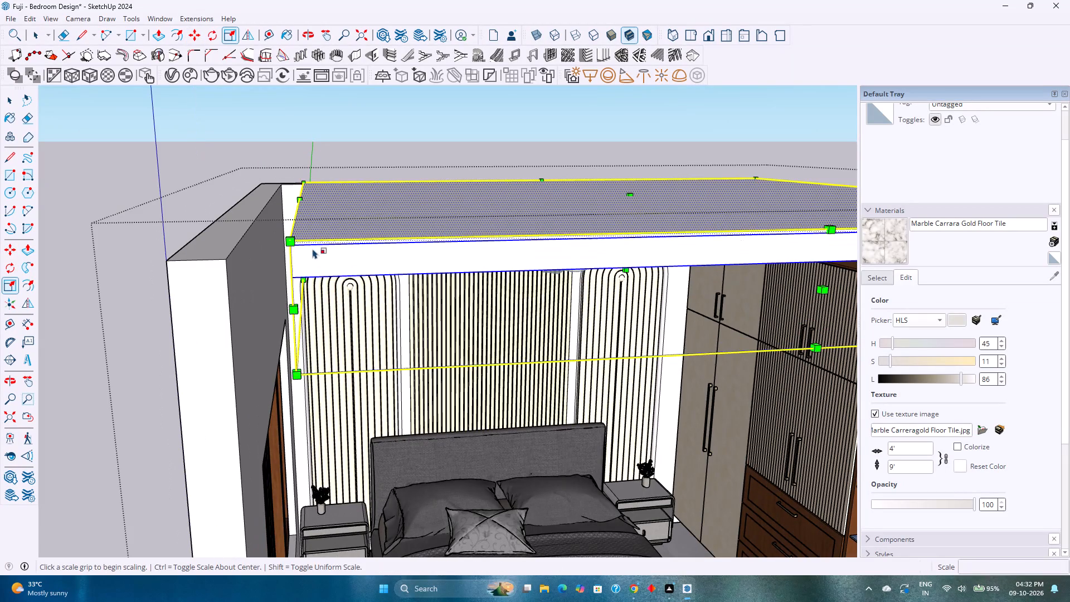
pyautogui.scroll(1, 298, 206)
pyautogui.moveTo(298, 206); pyautogui.dragTo(327, 206, button='middle')
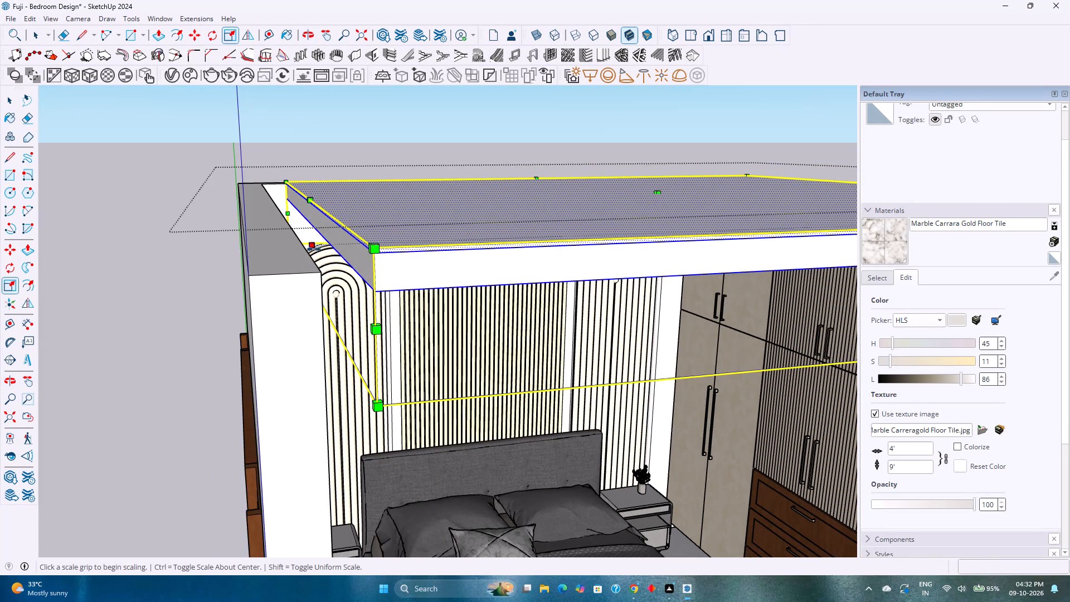
pyautogui.click(314, 246)
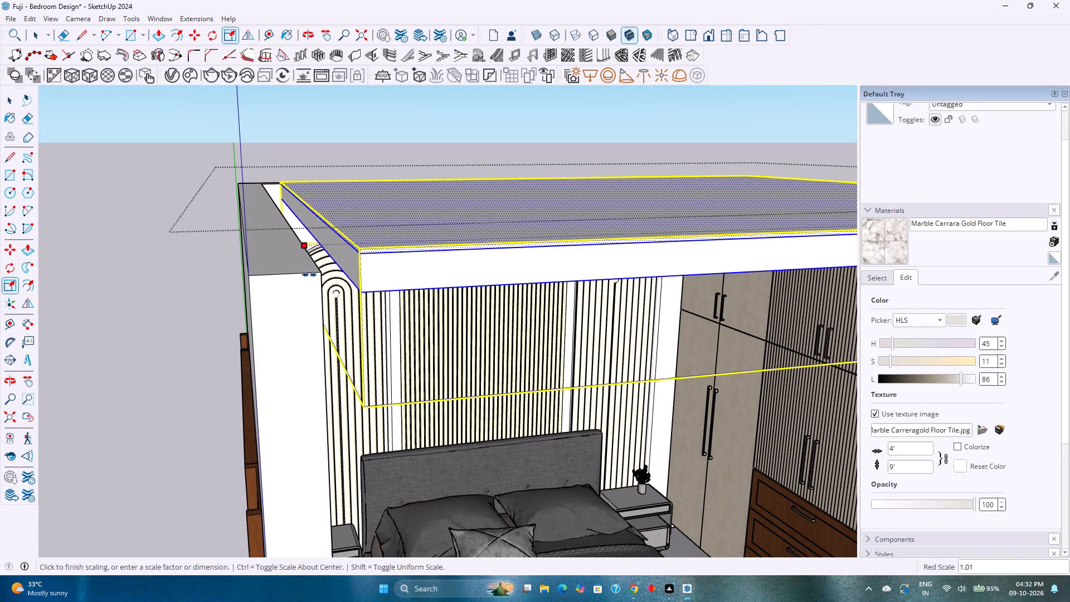
pyautogui.moveTo(301, 280); pyautogui.dragTo(222, 221, button='middle')
pyautogui.click(347, 339)
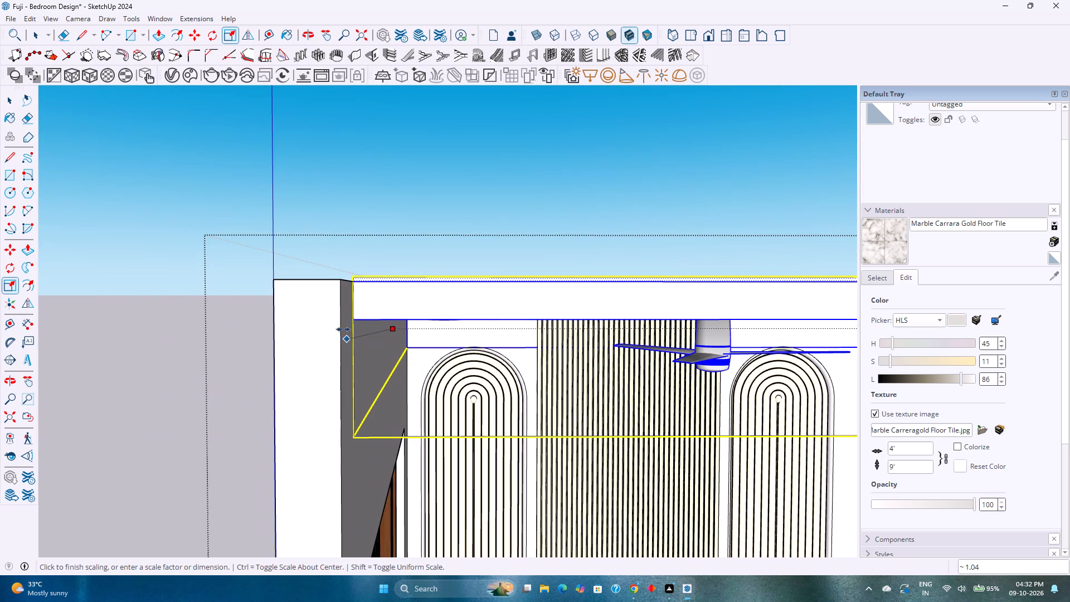
pyautogui.moveTo(343, 329); pyautogui.dragTo(398, 390, button='middle')
pyautogui.press('Escape')
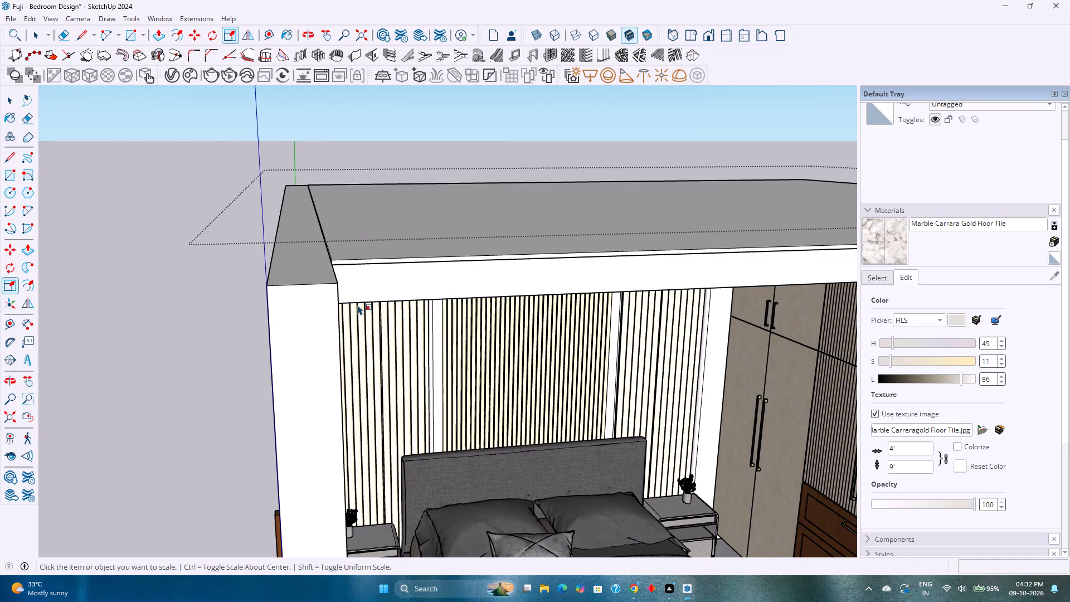
pyautogui.press('space')
# Examine the widened ceiling from below, checking its fit against both side walls, the bed wall and the wardrobe.
pyautogui.scroll(-8, 358, 305)
pyautogui.keyDown('shift'); pyautogui.moveTo(417, 325); pyautogui.dragTo(162, 290, button='middle'); pyautogui.keyUp('shift')
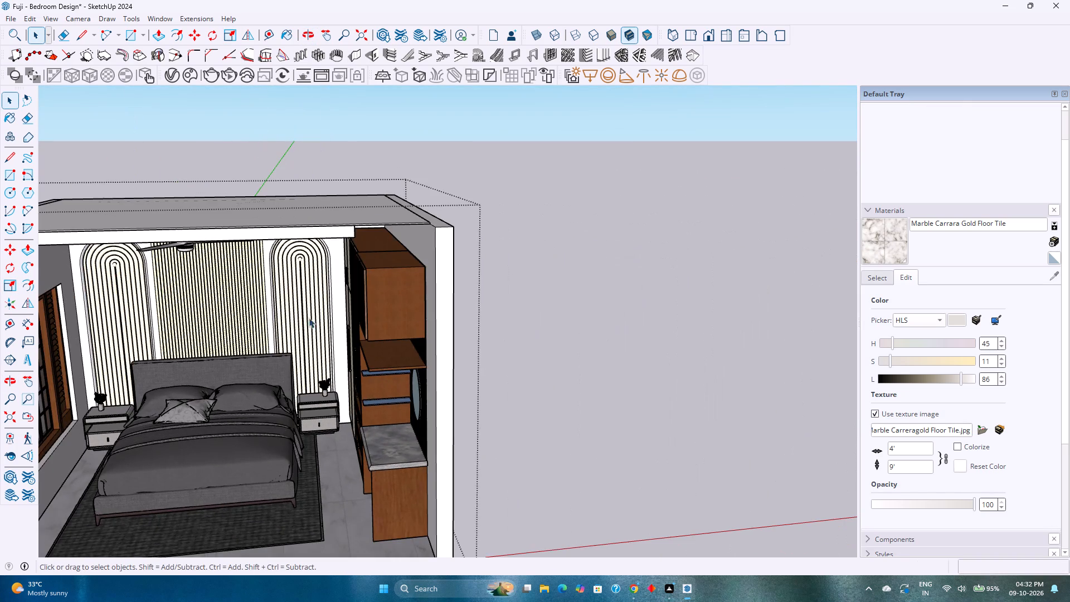
pyautogui.scroll(3, 324, 283)
pyautogui.keyDown('shift'); pyautogui.moveTo(324, 283); pyautogui.dragTo(351, 341, button='middle'); pyautogui.keyUp('shift')
pyautogui.moveTo(341, 350); pyautogui.dragTo(338, 245, button='middle')
pyautogui.keyDown('shift'); pyautogui.moveTo(339, 245); pyautogui.dragTo(403, 338, button='middle'); pyautogui.keyUp('shift')
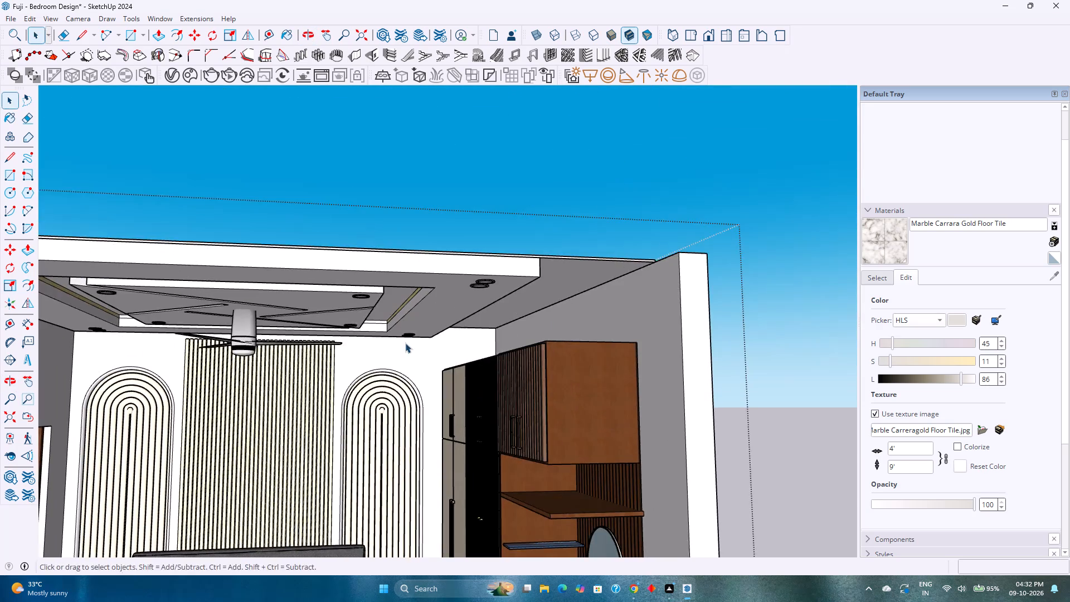
pyautogui.moveTo(405, 343); pyautogui.dragTo(555, 329, button='middle')
pyautogui.scroll(-2, 555, 329)
pyautogui.moveTo(555, 329); pyautogui.dragTo(551, 329, button='middle')
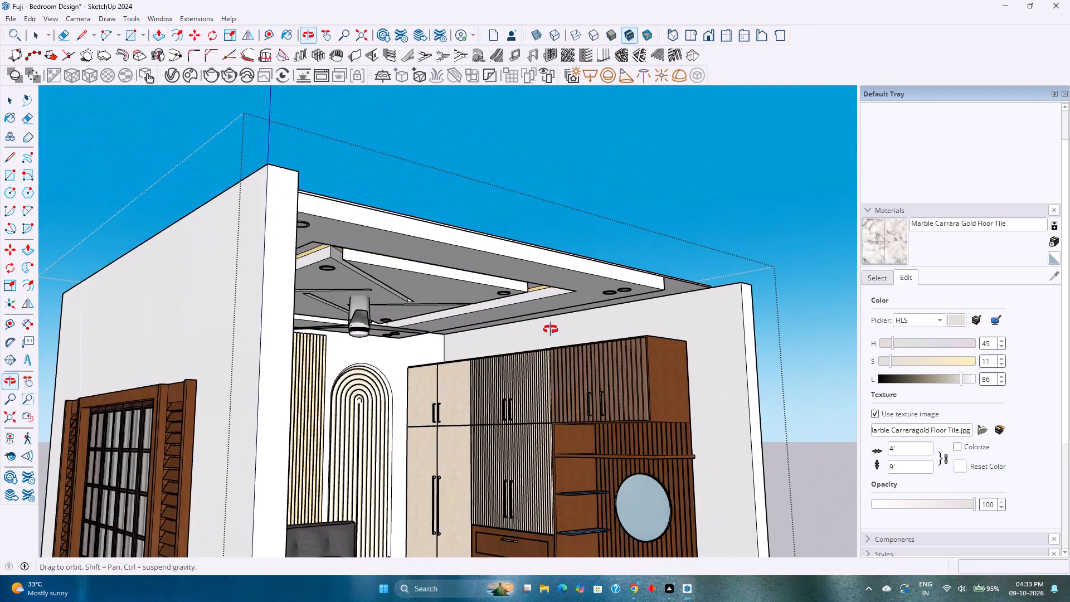
pyautogui.moveTo(551, 329); pyautogui.dragTo(349, 293, button='middle')
pyautogui.scroll(-2, 349, 293)
pyautogui.moveTo(349, 293); pyautogui.dragTo(366, 308, button='middle')
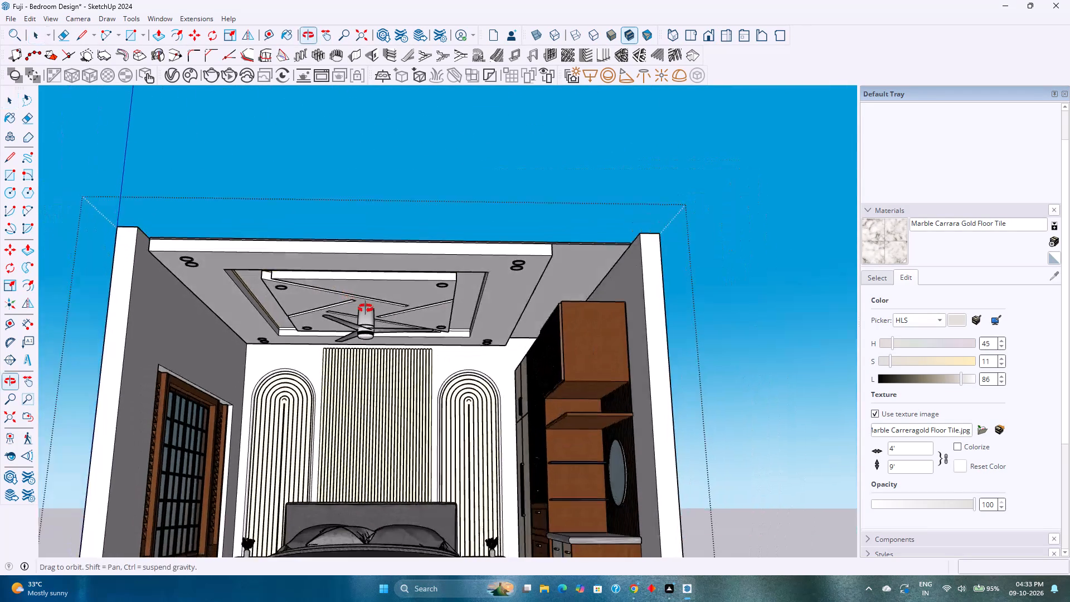
pyautogui.moveTo(366, 308); pyautogui.dragTo(367, 309, button='middle')
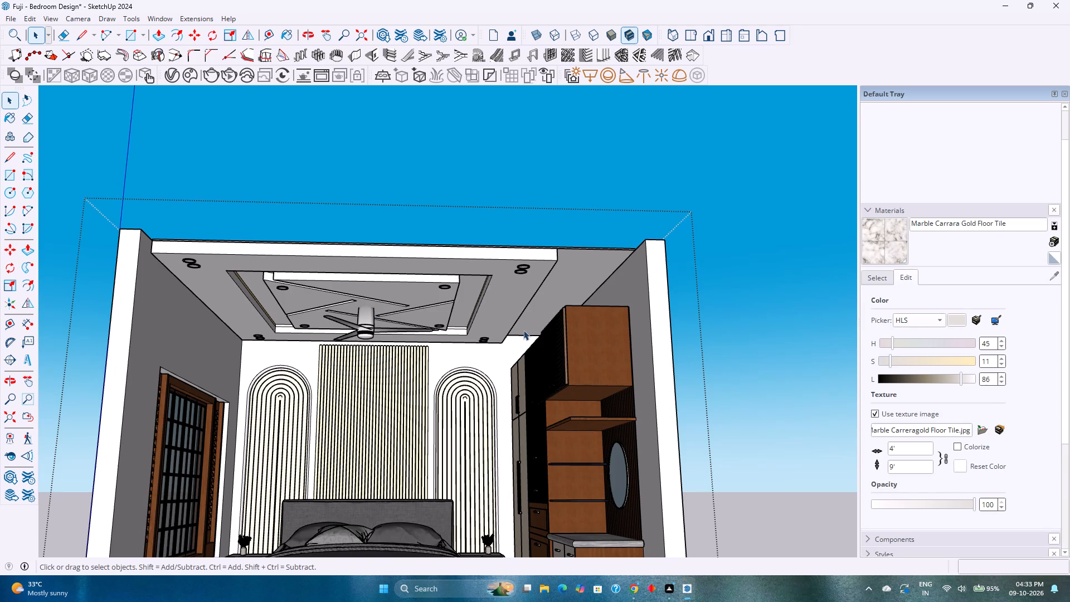
# Scale the false ceiling vertically by about 1.43, stretching it down toward the top of the bed wall panelling.
pyautogui.click(496, 311)
pyautogui.press('s')
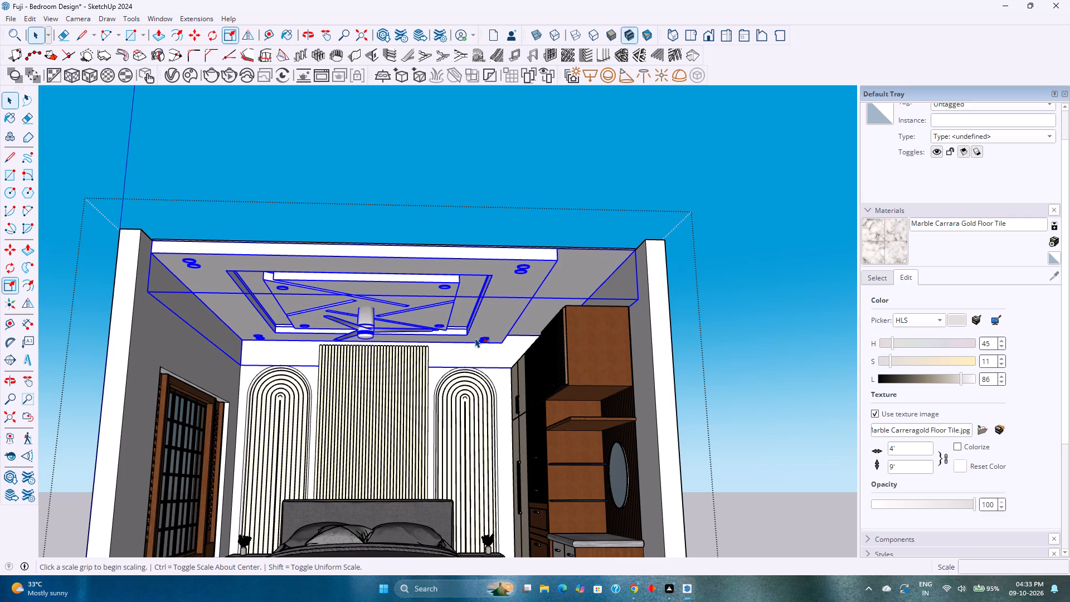
pyautogui.moveTo(398, 354); pyautogui.dragTo(335, 347, button='middle')
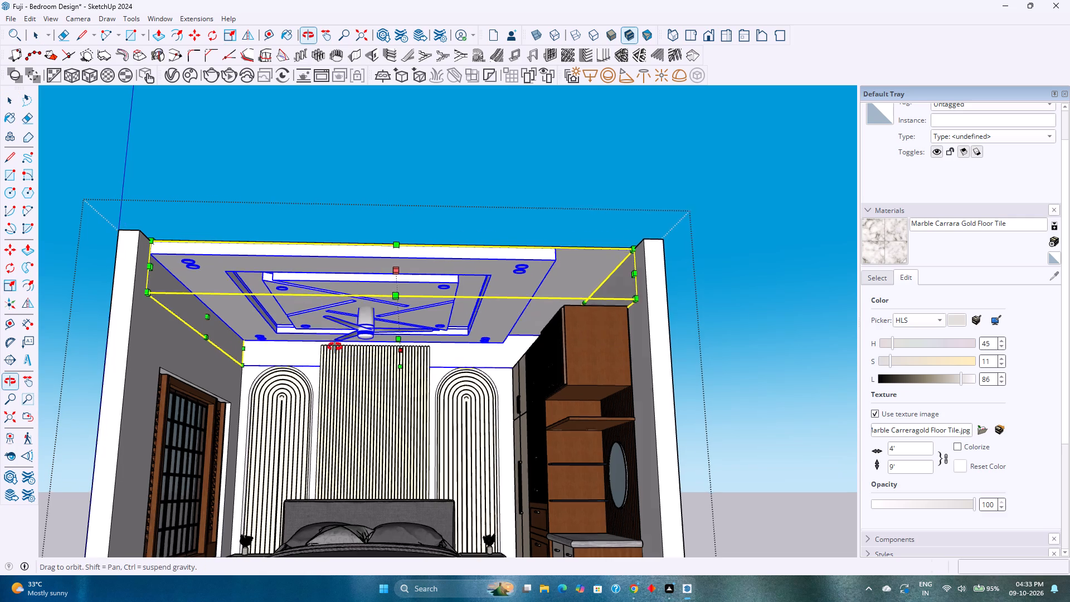
pyautogui.moveTo(335, 347); pyautogui.dragTo(243, 341, button='middle')
pyautogui.click(402, 347)
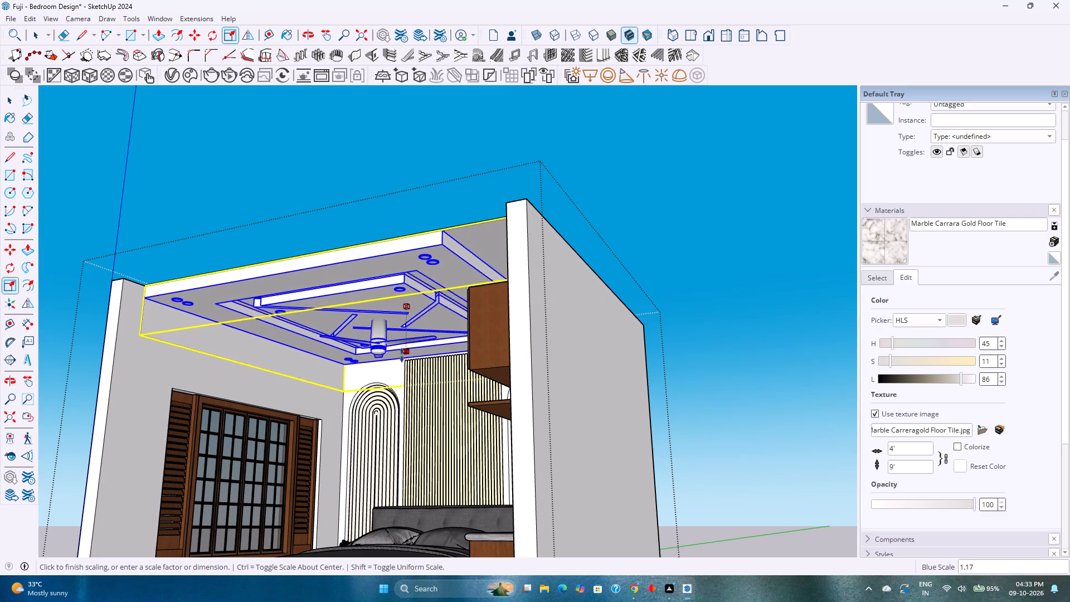
pyautogui.click(396, 392)
pyautogui.moveTo(388, 389); pyautogui.dragTo(624, 422, button='middle')
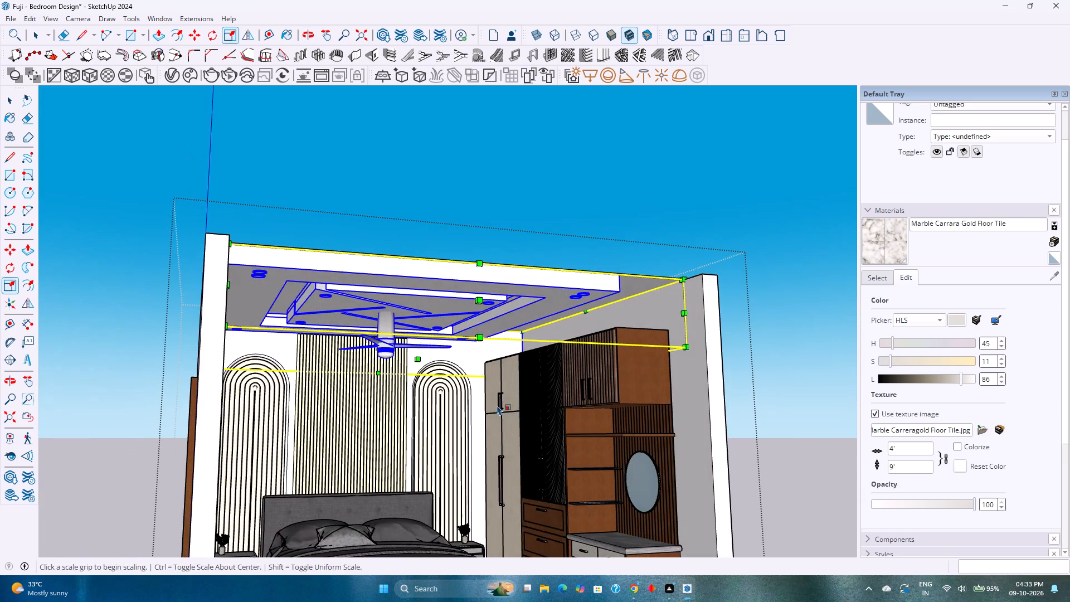
pyautogui.moveTo(496, 405); pyautogui.dragTo(440, 390, button='middle')
pyautogui.scroll(1, 496, 405)
pyautogui.scroll(7, 456, 381)
pyautogui.moveTo(458, 372); pyautogui.dragTo(508, 358, button='middle')
pyautogui.scroll(-7, 508, 358)
pyautogui.moveTo(508, 358); pyautogui.dragTo(485, 401, button='middle')
pyautogui.scroll(-3, 485, 399)
pyautogui.press('Escape')
pyautogui.press('space')
# Scale the central fluted panel behind the bed upward so its top reaches the underside of the false ceiling.
pyautogui.scroll(2, 516, 378)
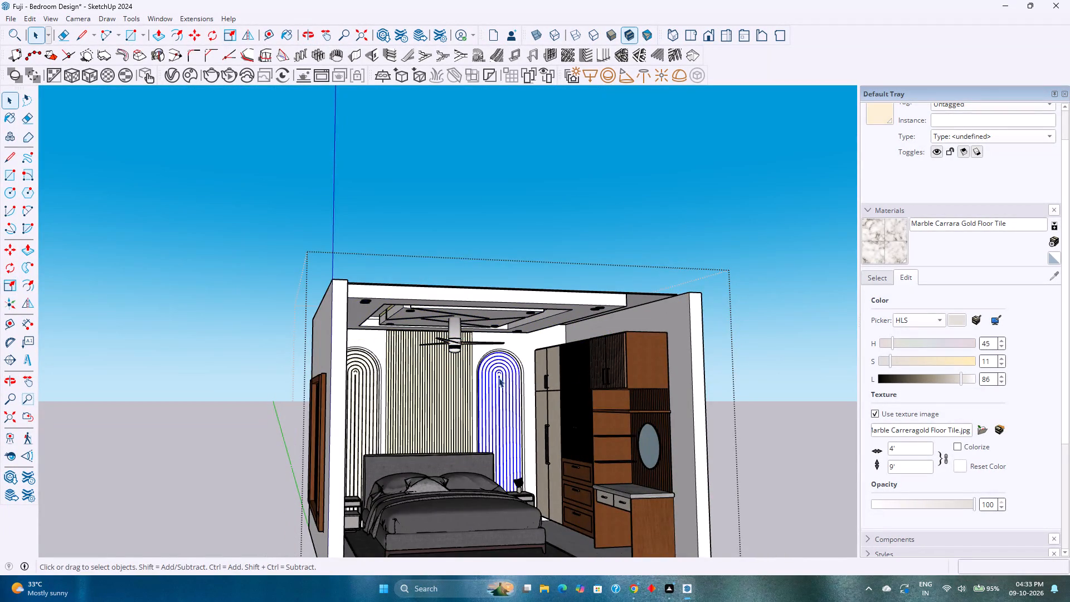
pyautogui.scroll(19, 498, 377)
pyautogui.click(452, 317)
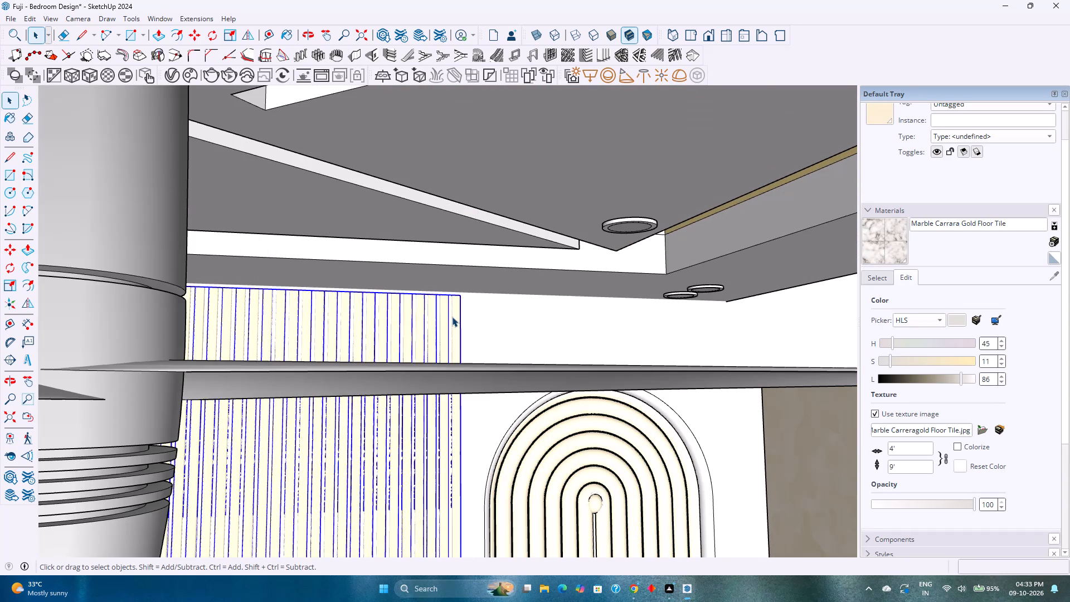
pyautogui.scroll(4, 435, 311)
pyautogui.moveTo(407, 315); pyautogui.dragTo(357, 336, button='middle')
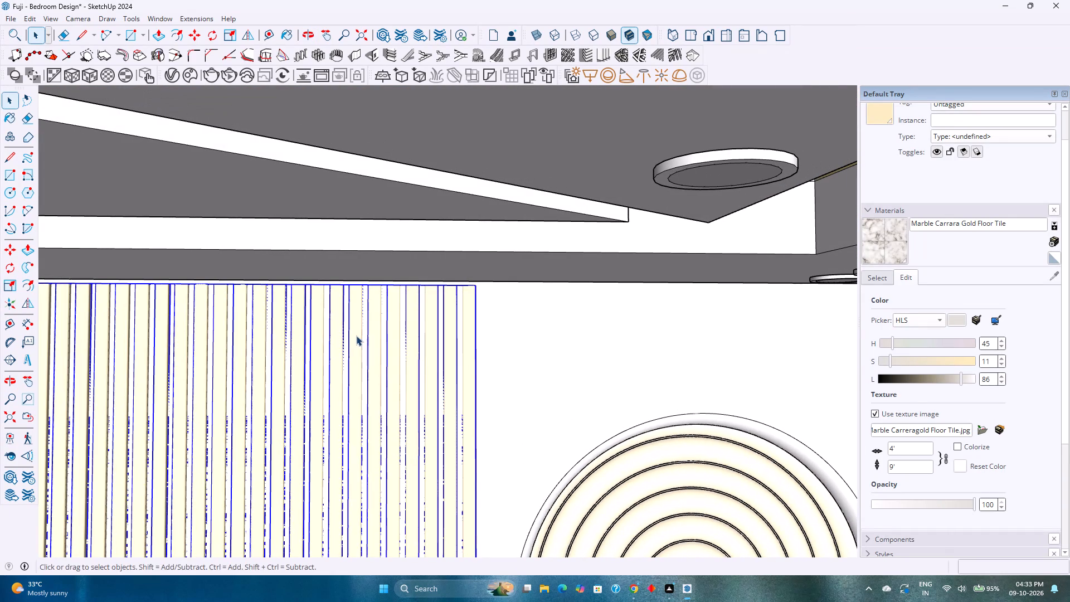
pyautogui.press('s')
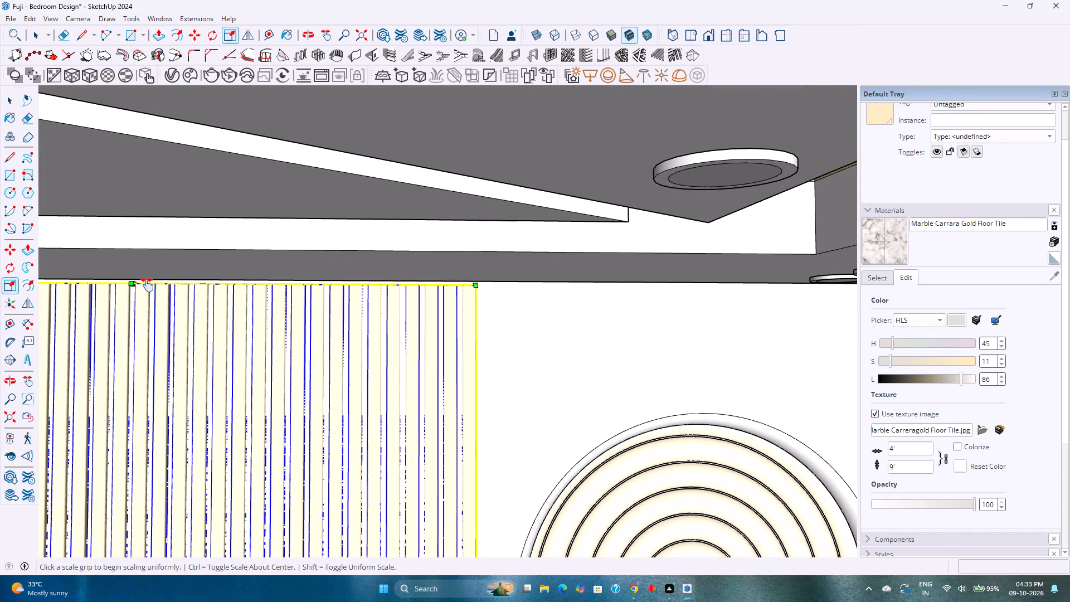
pyautogui.keyDown('shift'); pyautogui.moveTo(145, 285); pyautogui.dragTo(429, 292, button='middle'); pyautogui.keyUp('shift')
pyautogui.moveTo(425, 296); pyautogui.dragTo(287, 288, button='middle')
pyautogui.scroll(3, 474, 286)
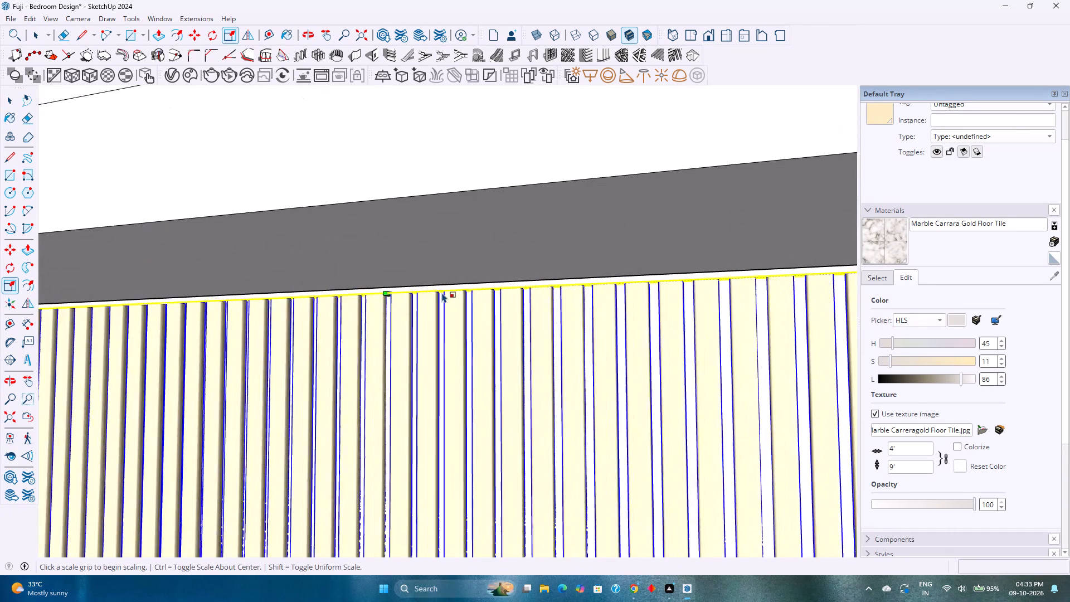
pyautogui.scroll(19, 442, 293)
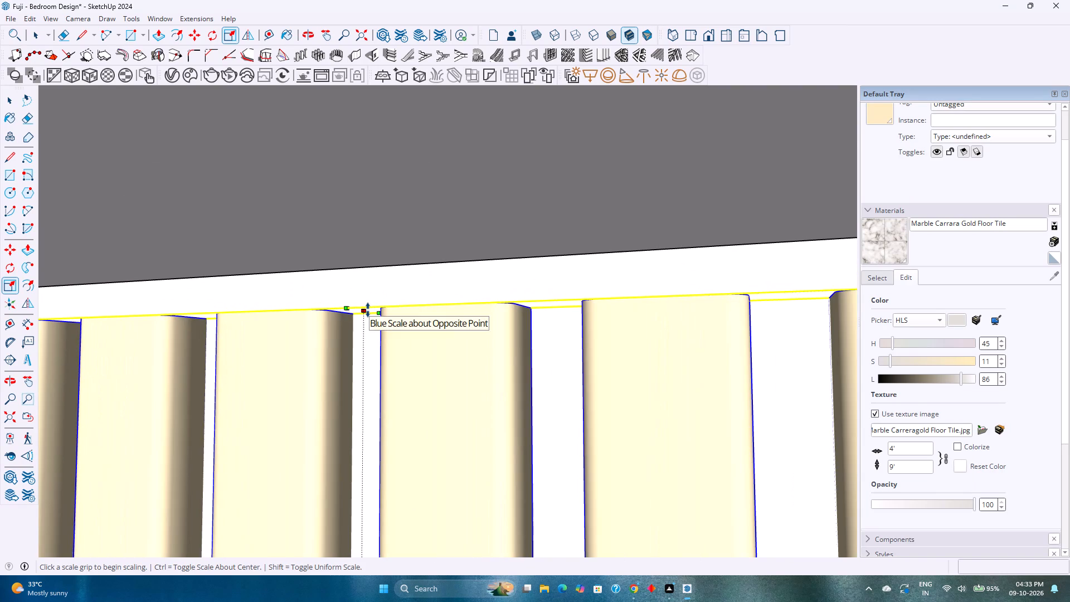
pyautogui.click(368, 310)
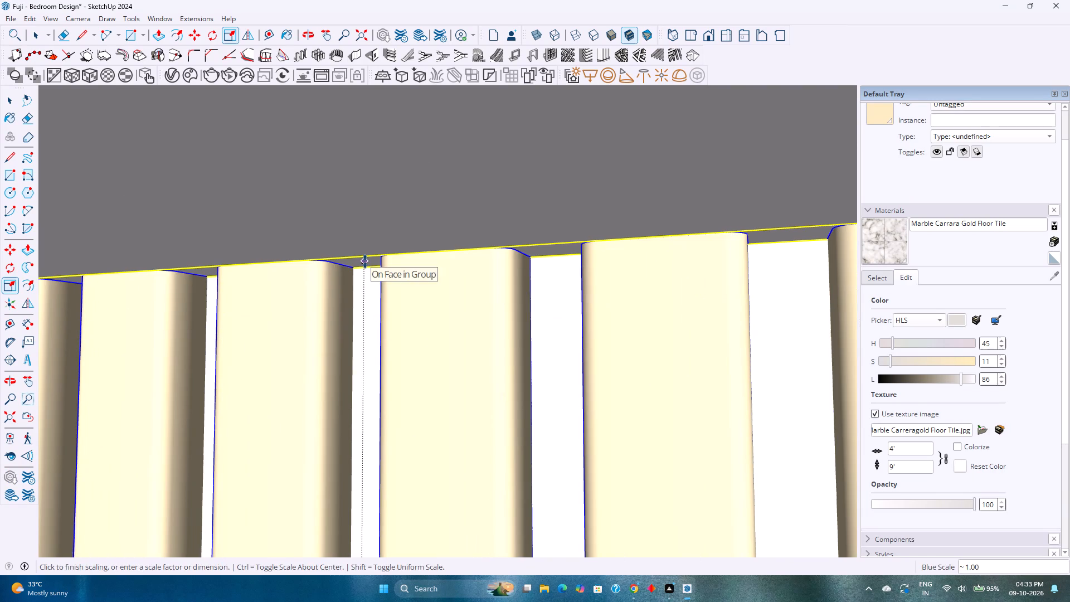
pyautogui.click(365, 261)
pyautogui.scroll(-20, 359, 308)
pyautogui.scroll(-1, 359, 308)
pyautogui.press('Escape')
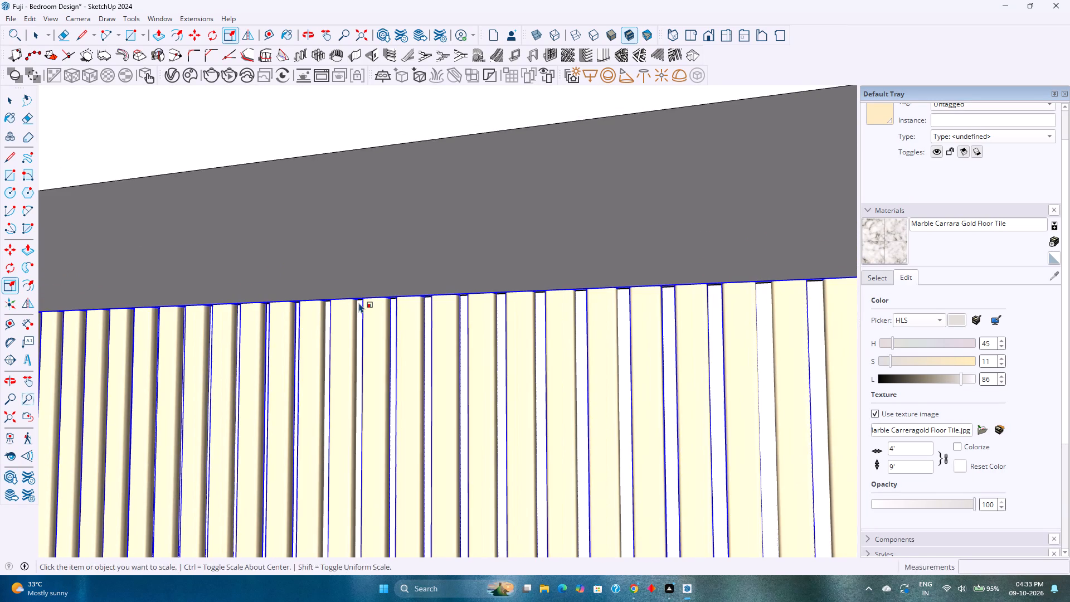
pyautogui.press('space')
pyautogui.press('Escape')
# Bring the whole model into view and examine the bedroom with the fitted ceiling from the open front.
pyautogui.scroll(-20, 359, 303)
pyautogui.scroll(-4, 359, 303)
pyautogui.moveTo(360, 304); pyautogui.dragTo(402, 312, button='middle')
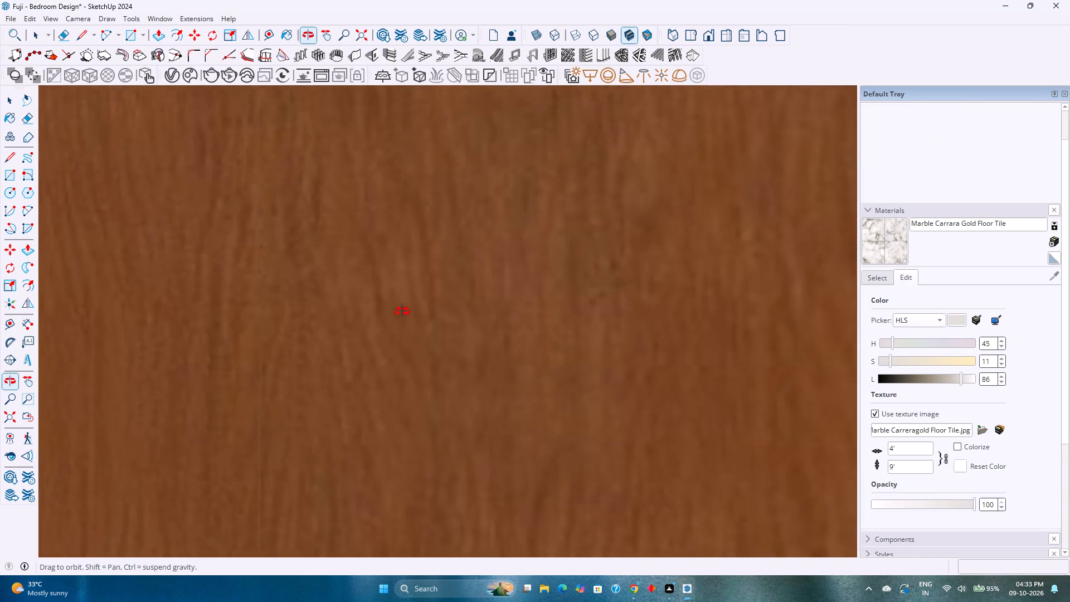
pyautogui.moveTo(402, 312); pyautogui.dragTo(432, 310, button='middle')
pyautogui.click(4, 422)
pyautogui.moveTo(235, 372); pyautogui.dragTo(245, 373, button='middle')
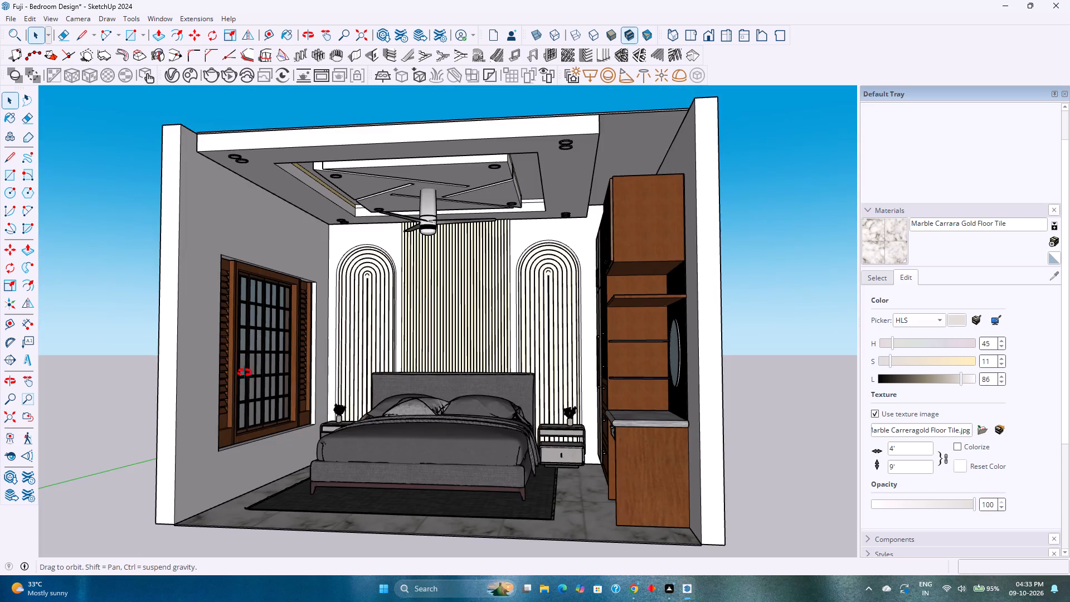
pyautogui.moveTo(245, 373); pyautogui.dragTo(287, 319, button='middle')
pyautogui.moveTo(323, 339); pyautogui.dragTo(405, 411, button='middle')
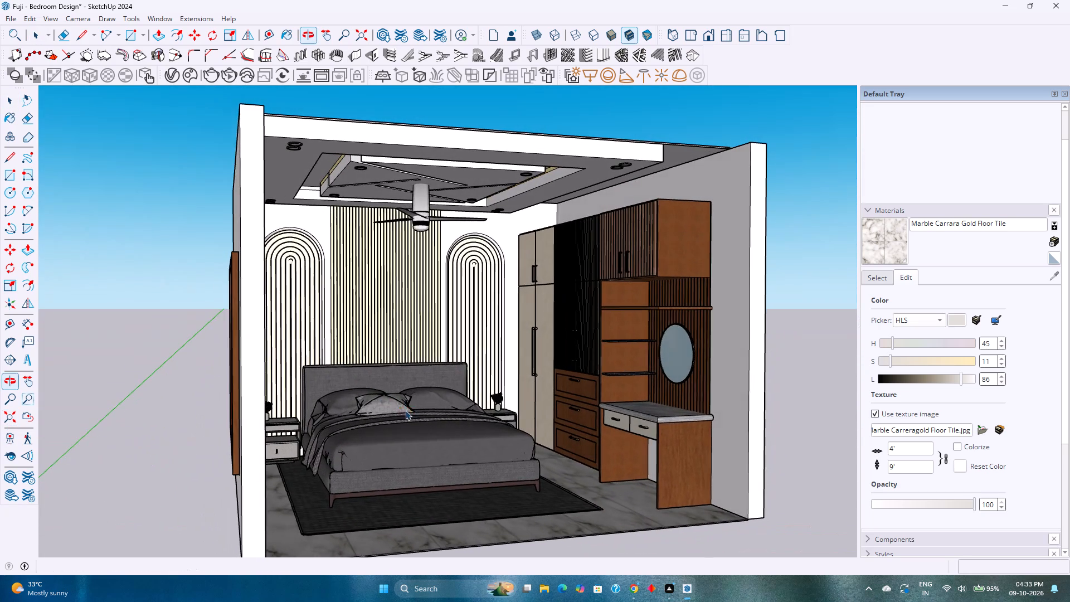
# Open the room component for editing and select the wardrobe group beside the dressing unit.
pyautogui.scroll(2, 638, 208)
pyautogui.click(643, 217)
pyautogui.doubleClick(643, 217)
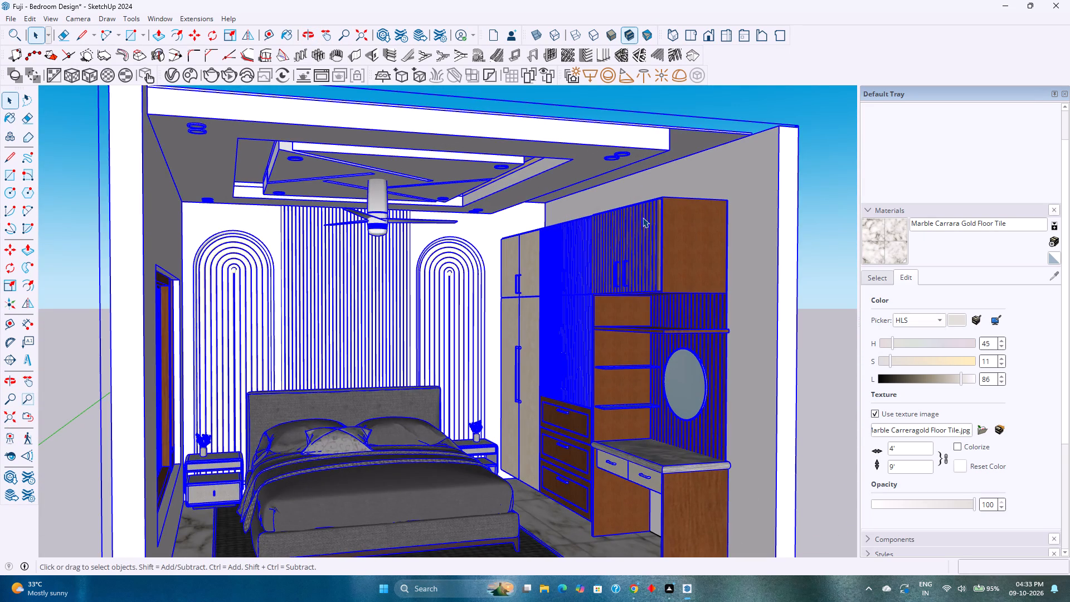
pyautogui.click(674, 247)
pyautogui.click(572, 263)
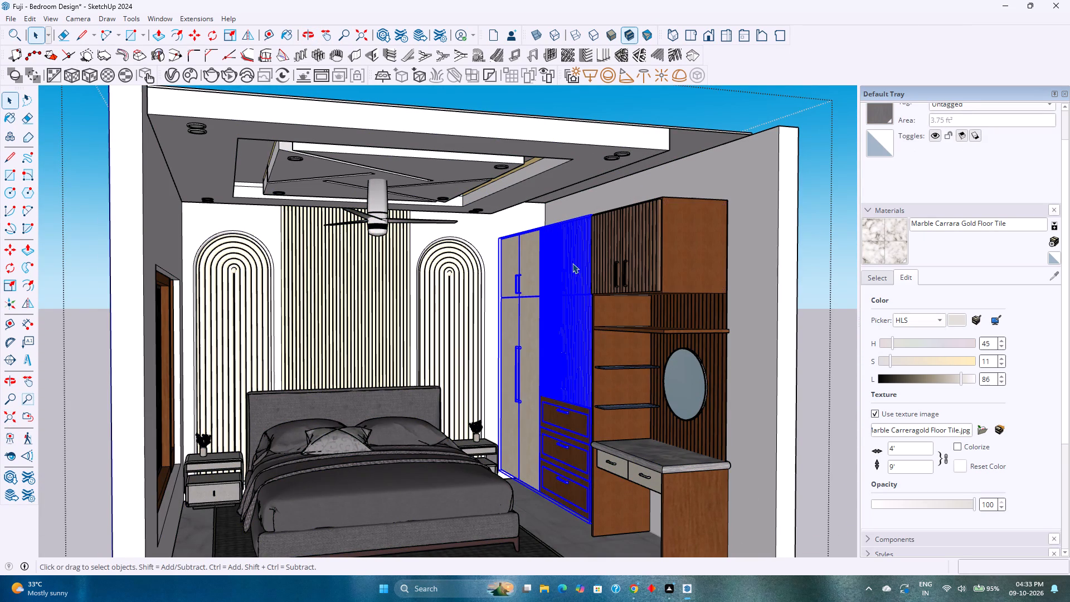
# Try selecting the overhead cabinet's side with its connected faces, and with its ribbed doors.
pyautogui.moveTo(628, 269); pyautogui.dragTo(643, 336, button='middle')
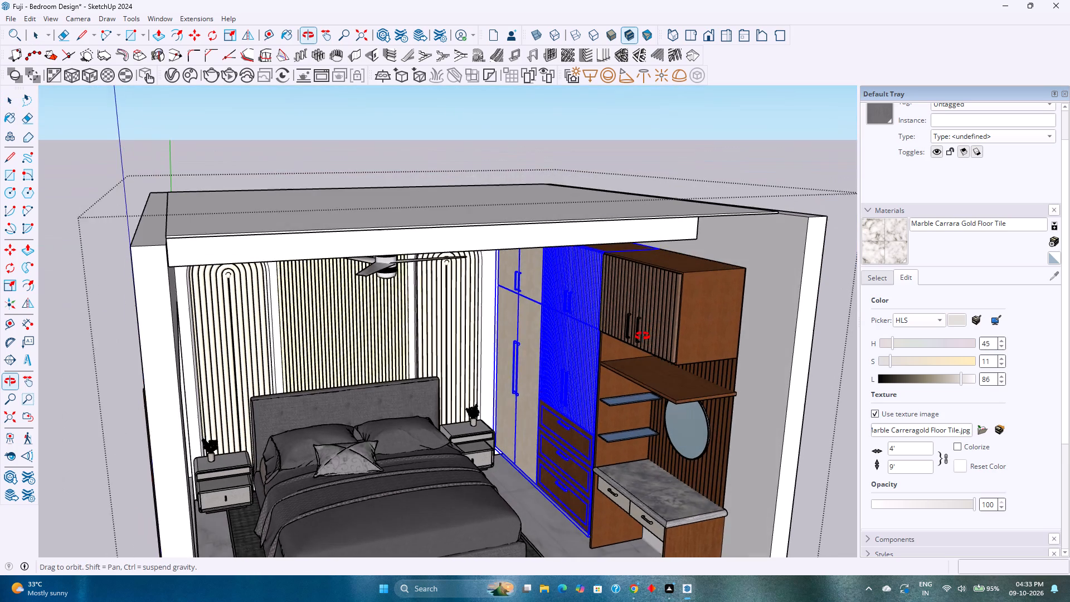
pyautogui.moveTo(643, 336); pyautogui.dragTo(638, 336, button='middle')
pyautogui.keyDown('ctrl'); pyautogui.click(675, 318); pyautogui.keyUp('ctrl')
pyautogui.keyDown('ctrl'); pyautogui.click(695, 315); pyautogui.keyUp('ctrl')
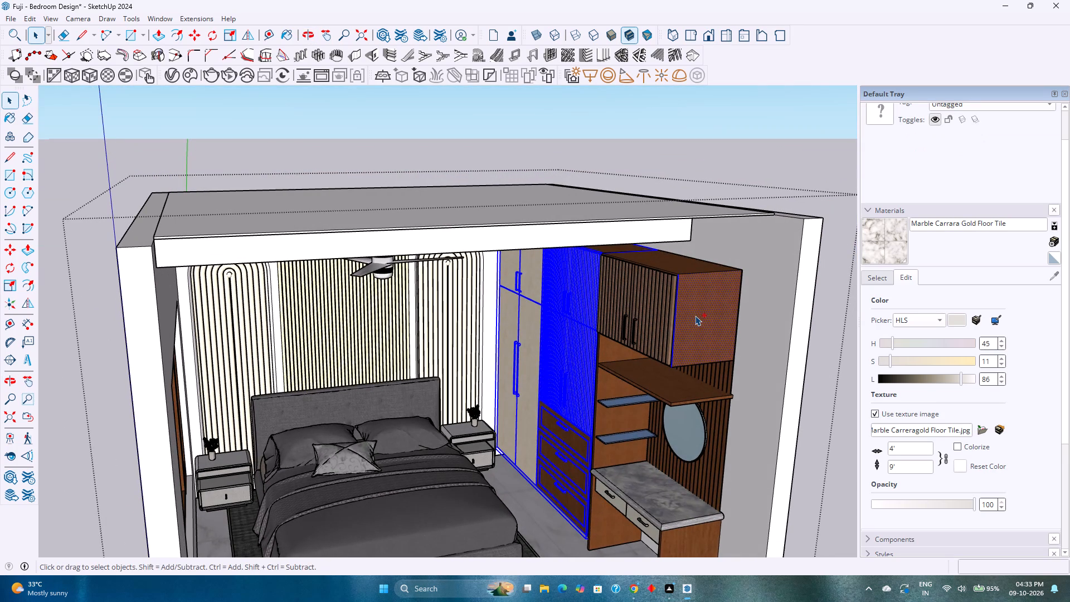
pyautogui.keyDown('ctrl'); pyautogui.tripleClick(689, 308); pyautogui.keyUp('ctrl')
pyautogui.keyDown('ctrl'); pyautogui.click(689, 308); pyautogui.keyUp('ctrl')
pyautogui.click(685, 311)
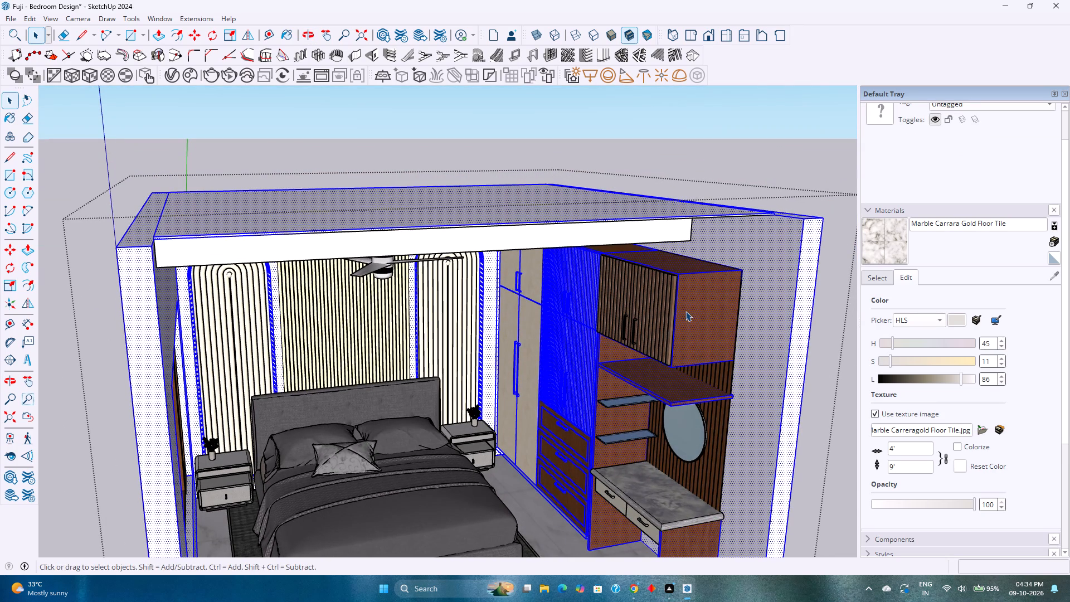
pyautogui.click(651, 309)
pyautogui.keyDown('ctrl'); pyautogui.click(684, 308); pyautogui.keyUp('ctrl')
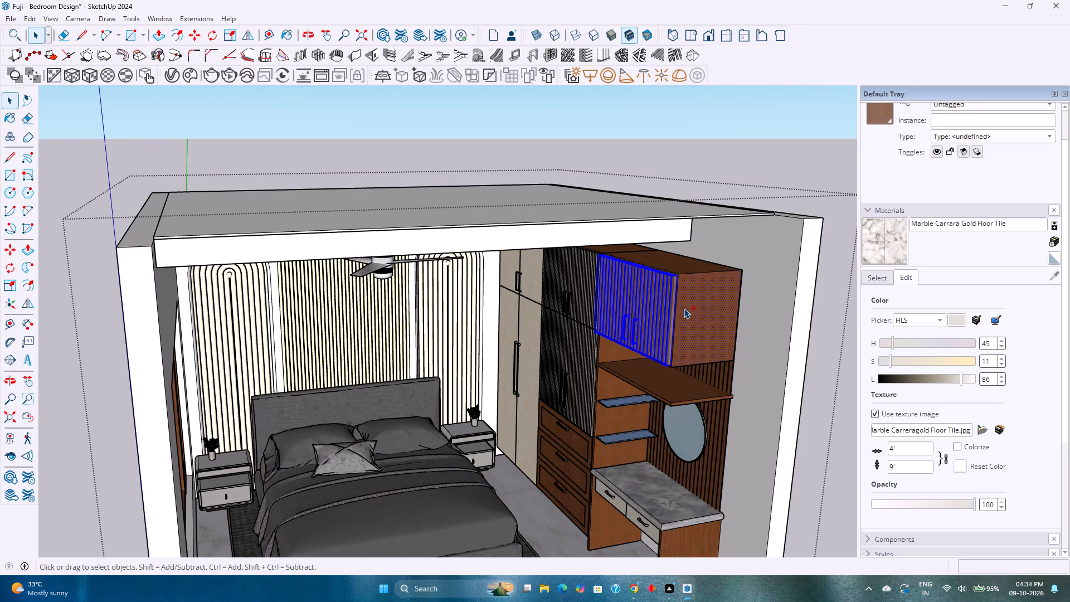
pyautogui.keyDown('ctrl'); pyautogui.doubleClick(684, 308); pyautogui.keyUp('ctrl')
# Delete the short edge where the dressing unit's upper shelf meets the side panel next to the wardrobe.
pyautogui.click(608, 352)
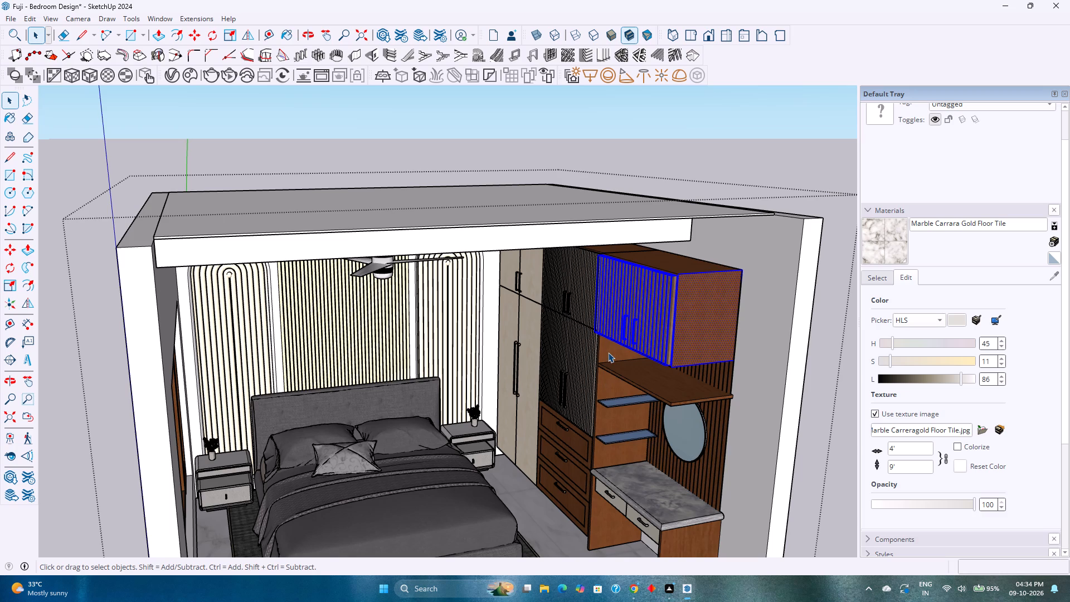
pyautogui.tripleClick(608, 352)
pyautogui.doubleClick(608, 352)
pyautogui.scroll(3, 608, 352)
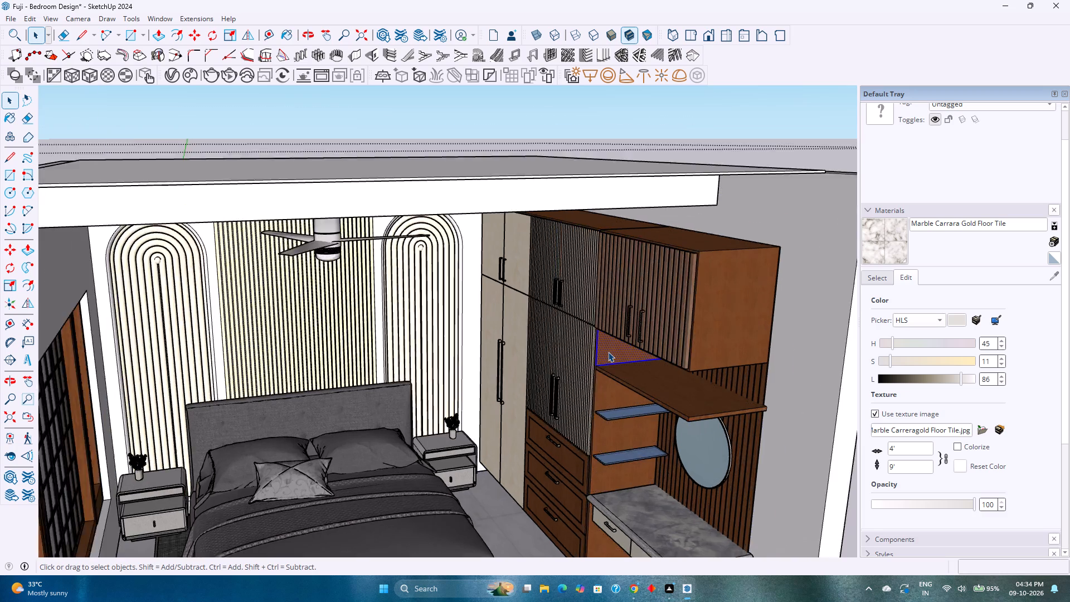
pyautogui.scroll(7, 608, 352)
pyautogui.moveTo(604, 352); pyautogui.dragTo(646, 314, button='middle')
pyautogui.scroll(5, 607, 349)
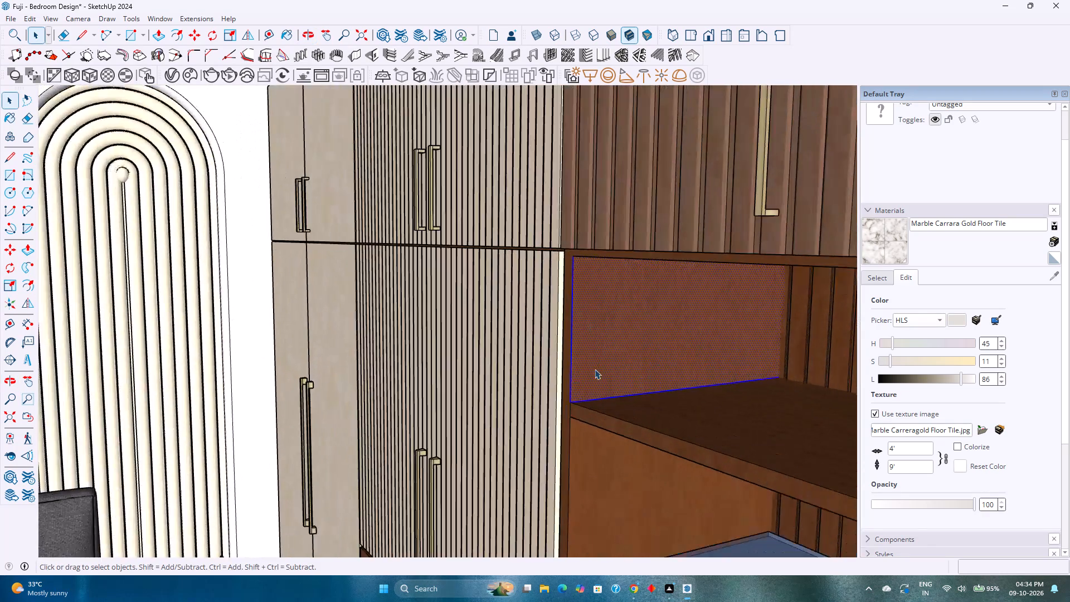
pyautogui.scroll(4, 595, 369)
pyautogui.click(558, 432)
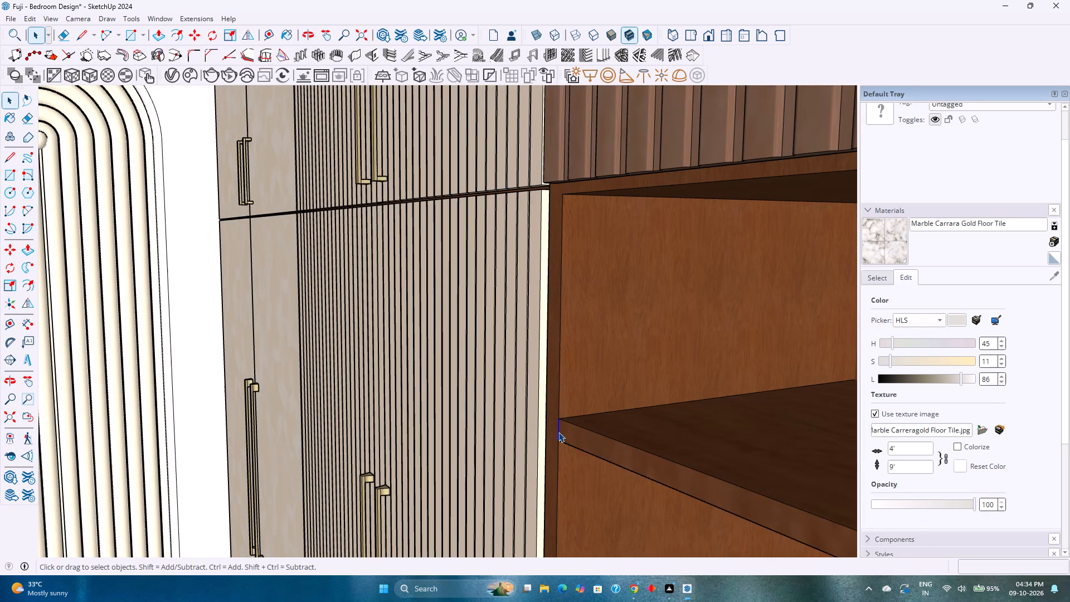
pyautogui.press('Delete')
pyautogui.scroll(-8, 558, 428)
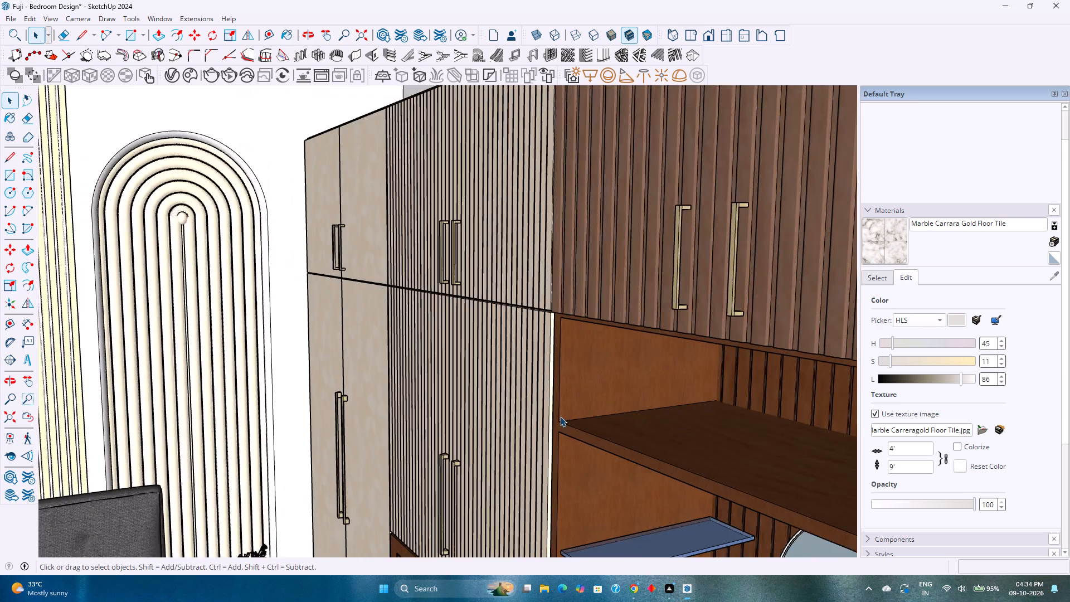
pyautogui.scroll(-5, 560, 416)
pyautogui.moveTo(560, 416); pyautogui.dragTo(522, 387, button='middle')
pyautogui.scroll(-10, 523, 385)
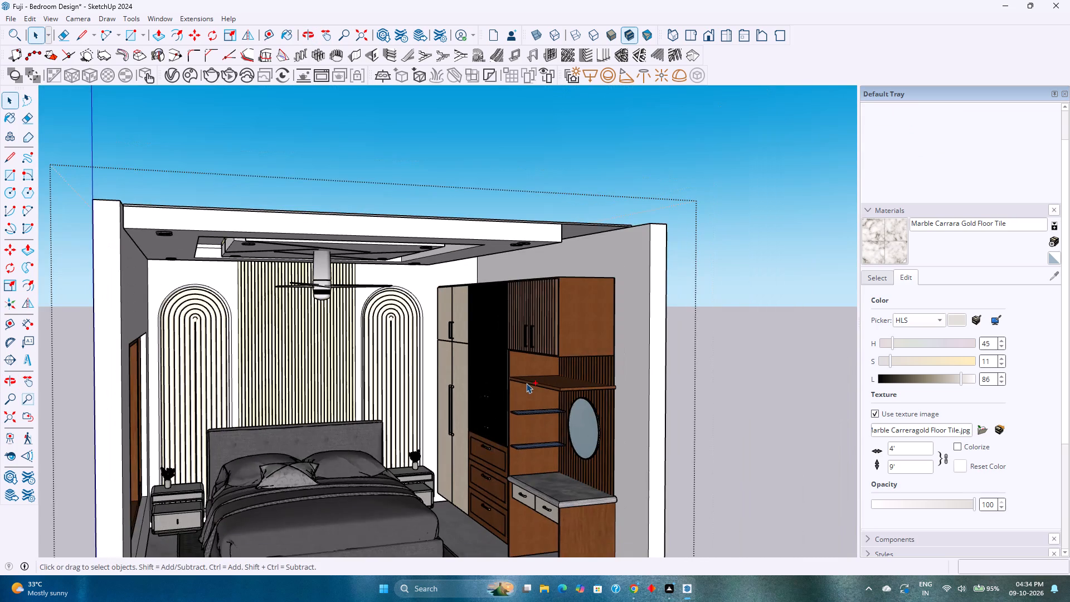
# Save the bedroom model.
pyautogui.hotkey('ctrl', 's')
pyautogui.scroll(-3, 524, 376)
# Examine the false ceiling's underside and its edge near the wardrobe, entering the ceiling group to inspect its faces.
pyautogui.scroll(10, 524, 378)
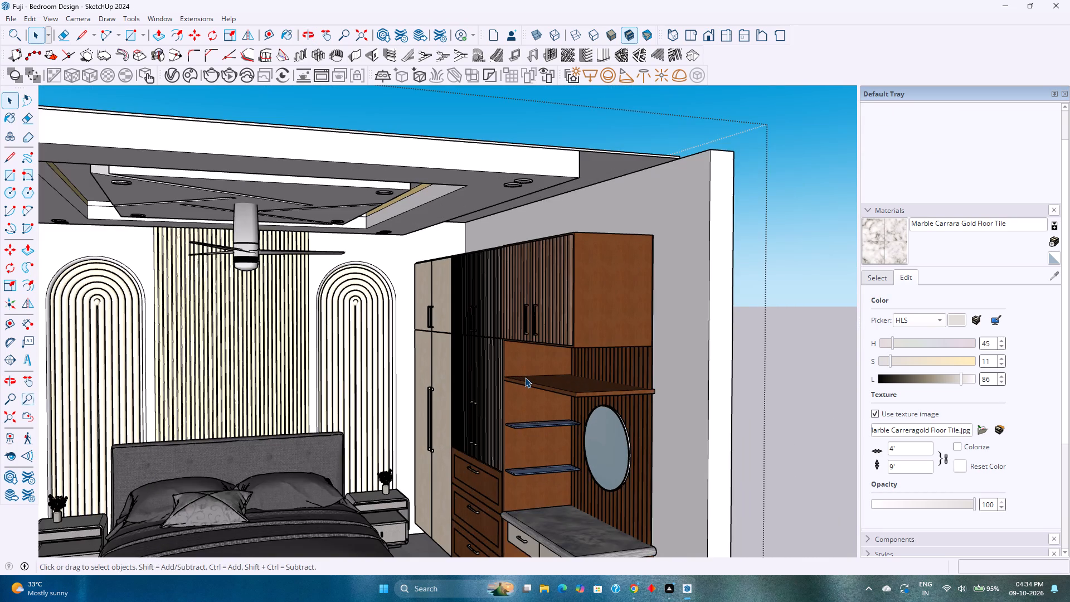
pyautogui.moveTo(525, 377); pyautogui.dragTo(447, 357, button='middle')
pyautogui.scroll(-4, 447, 357)
pyautogui.keyDown('shift'); pyautogui.moveTo(447, 357); pyautogui.dragTo(450, 358, button='middle'); pyautogui.keyUp('shift')
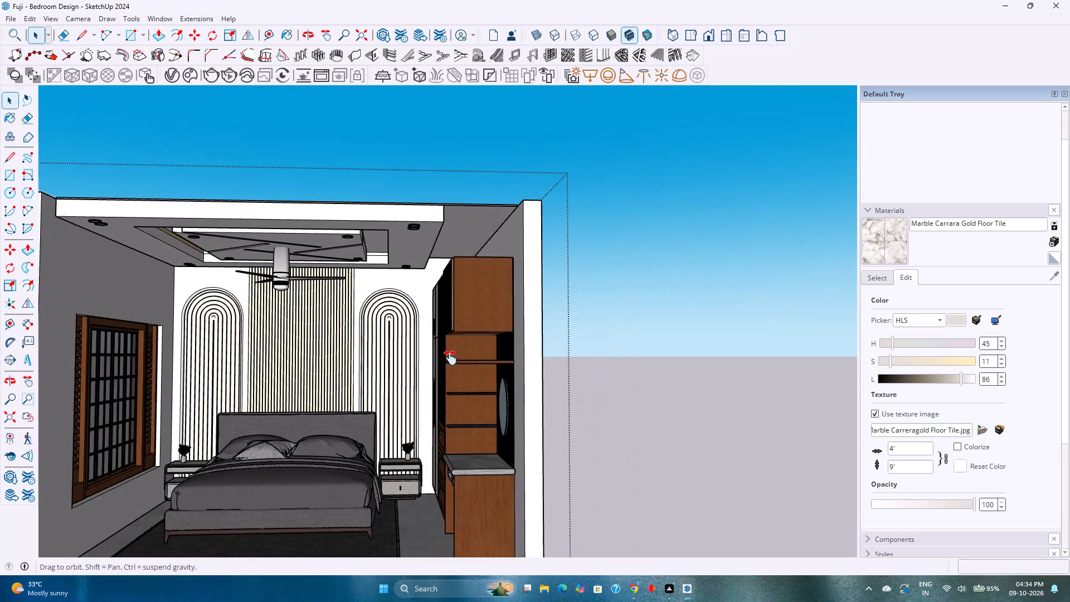
pyautogui.keyDown('shift'); pyautogui.moveTo(450, 358); pyautogui.dragTo(548, 405, button='middle'); pyautogui.keyUp('shift')
pyautogui.moveTo(541, 405); pyautogui.dragTo(498, 327, button='middle')
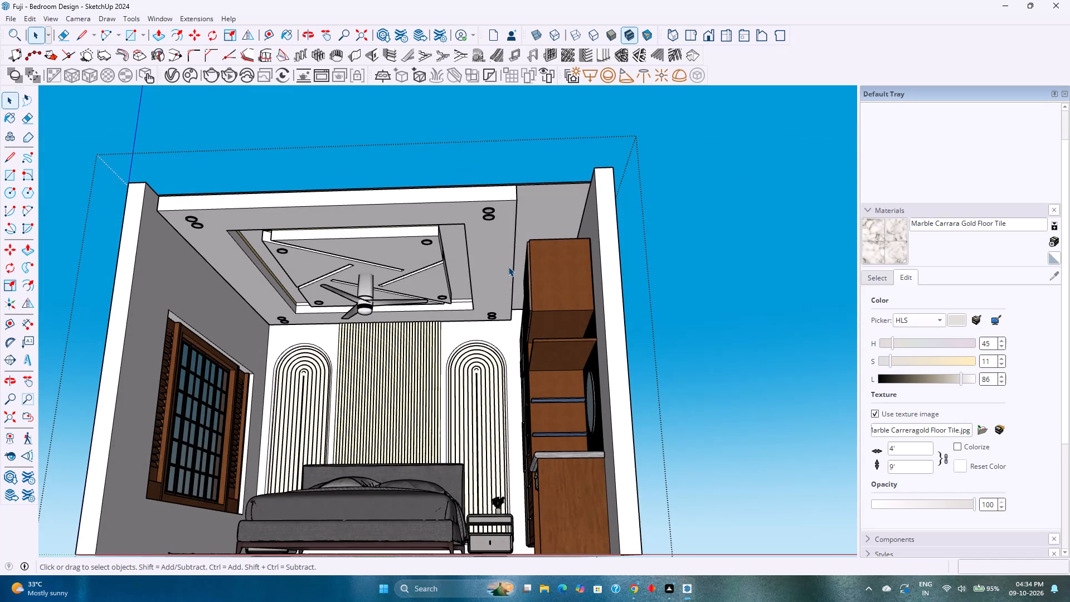
pyautogui.doubleClick(508, 266)
pyautogui.scroll(4, 508, 266)
pyautogui.click(508, 266)
pyautogui.scroll(3, 508, 266)
pyautogui.moveTo(508, 266); pyautogui.dragTo(506, 290, button='middle')
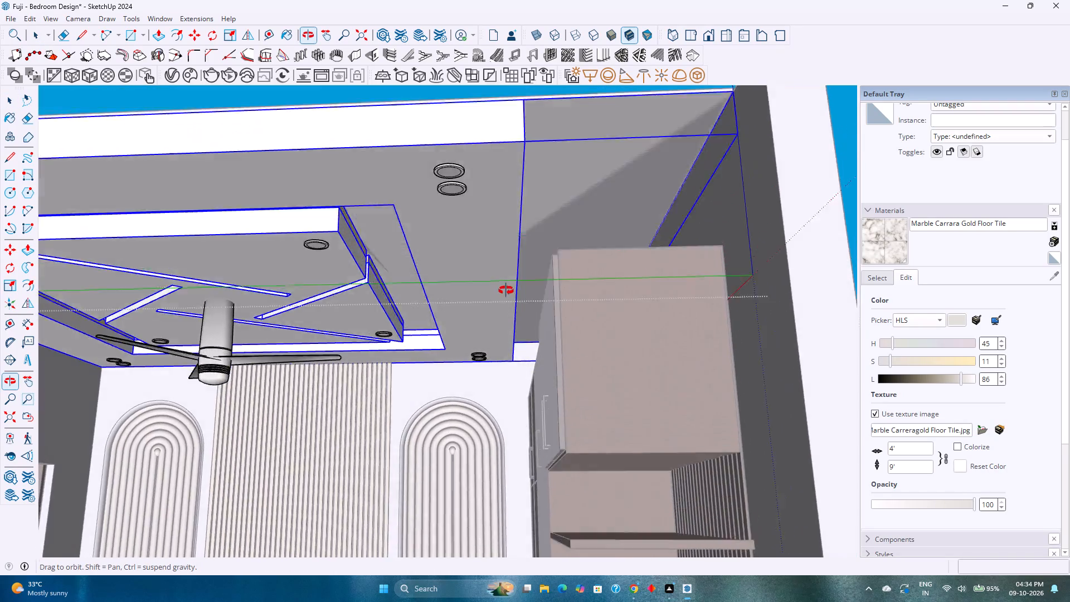
pyautogui.moveTo(506, 290); pyautogui.dragTo(500, 340, button='middle')
pyautogui.scroll(4, 492, 352)
pyautogui.moveTo(492, 352); pyautogui.dragTo(491, 344, button='middle')
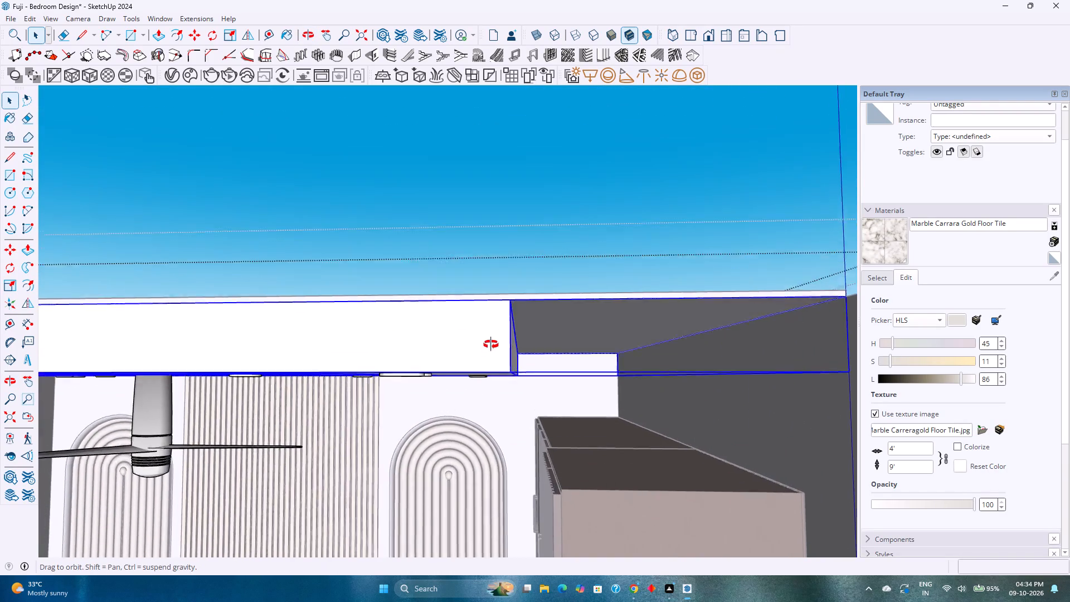
pyautogui.moveTo(491, 344); pyautogui.dragTo(509, 290, button='middle')
pyautogui.doubleClick(492, 353)
pyautogui.click(492, 367)
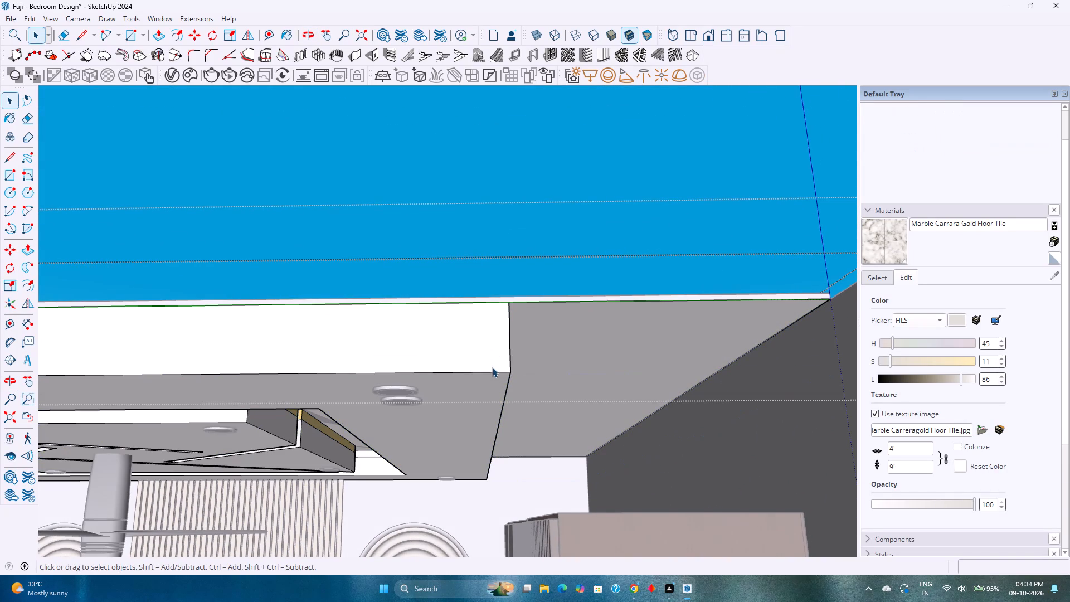
pyautogui.click(488, 385)
pyautogui.scroll(4, 488, 387)
pyautogui.moveTo(500, 389); pyautogui.dragTo(461, 396, button='middle')
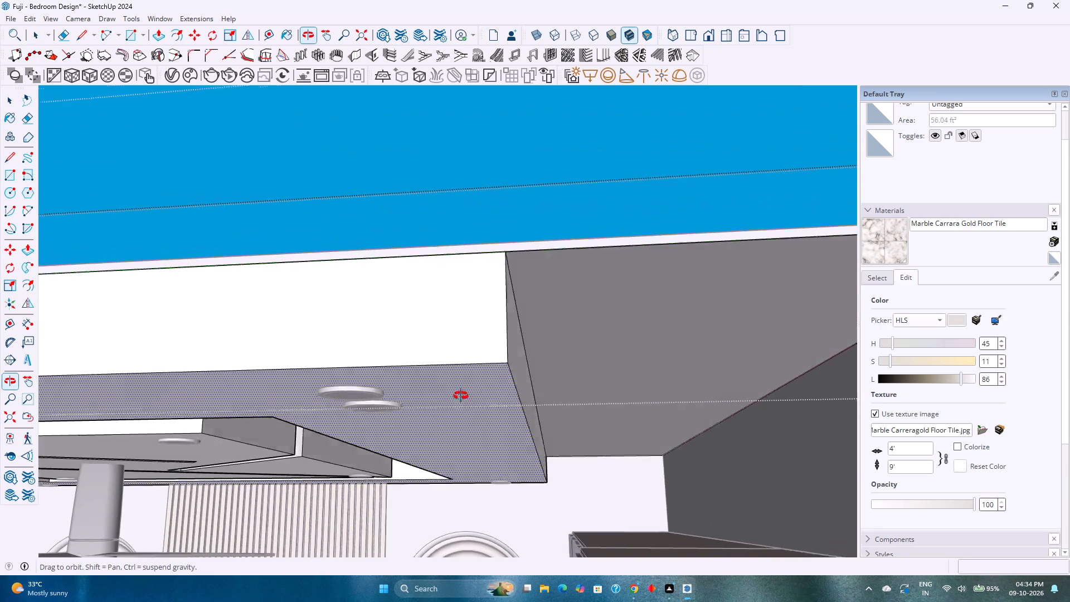
pyautogui.moveTo(461, 396); pyautogui.dragTo(459, 397, button='middle')
pyautogui.tripleClick(470, 370)
pyautogui.click(470, 370)
pyautogui.doubleClick(475, 368)
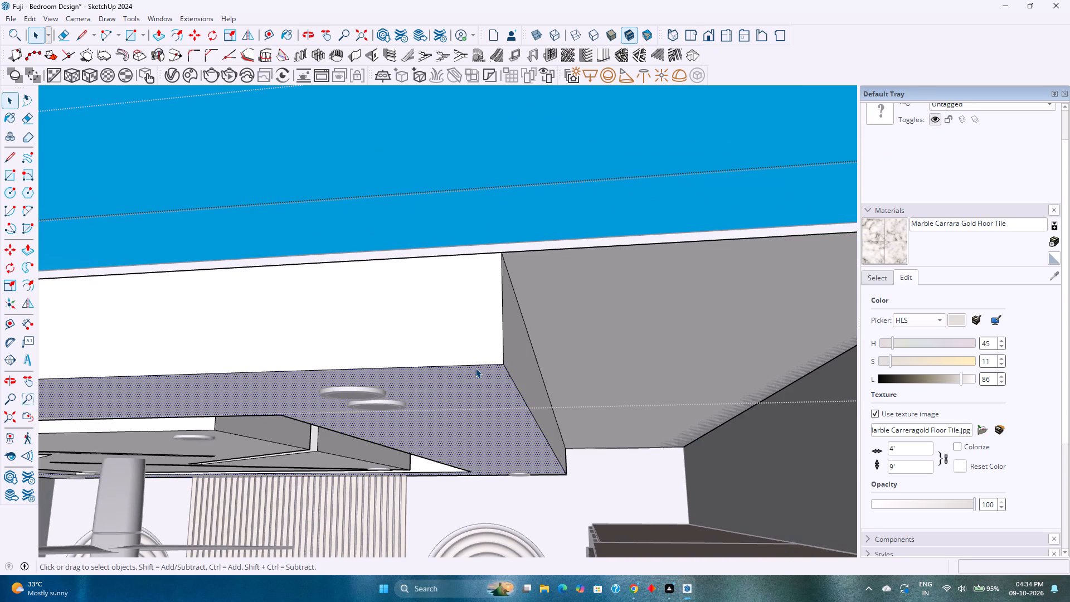
pyautogui.click(475, 368)
pyautogui.click(475, 368)
pyautogui.scroll(-6, 475, 368)
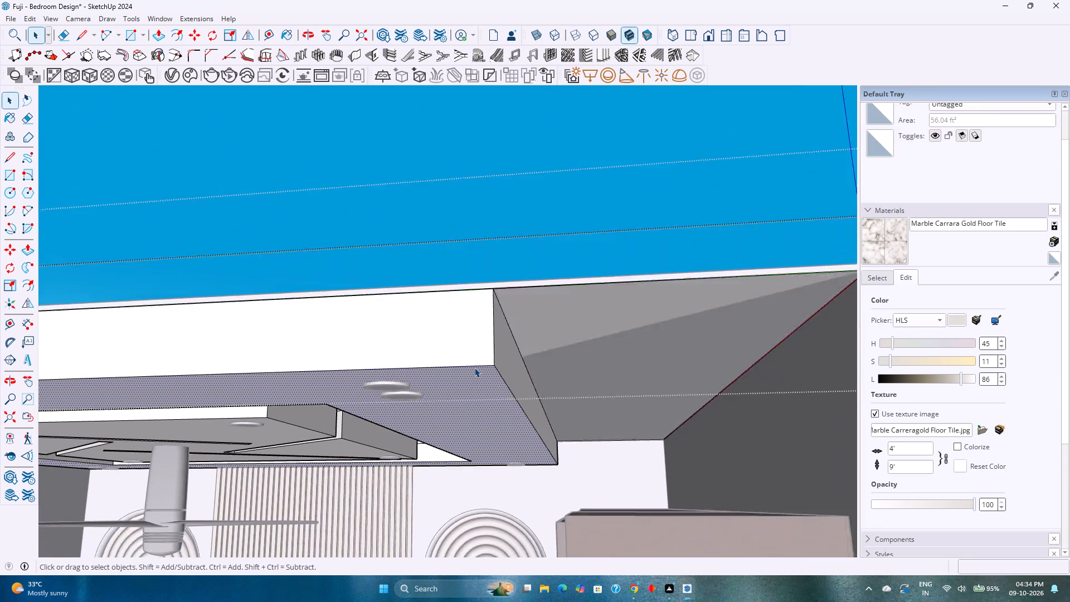
pyautogui.scroll(-2, 474, 367)
pyautogui.keyDown('shift'); pyautogui.moveTo(474, 367); pyautogui.dragTo(530, 437, button='middle'); pyautogui.keyUp('shift')
pyautogui.keyDown('shift'); pyautogui.moveTo(529, 424); pyautogui.dragTo(554, 348, button='middle'); pyautogui.keyUp('shift')
pyautogui.scroll(-2, 556, 346)
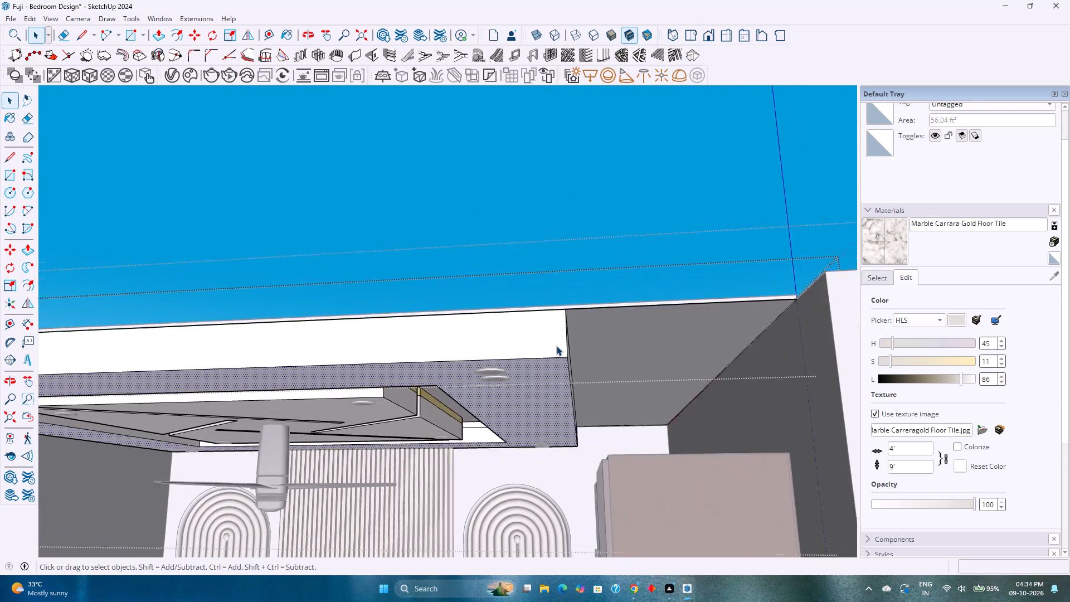
pyautogui.scroll(-3, 556, 346)
pyautogui.keyDown('shift'); pyautogui.moveTo(556, 346); pyautogui.dragTo(618, 329, button='middle'); pyautogui.keyUp('shift')
pyautogui.moveTo(621, 333); pyautogui.dragTo(615, 442, button='middle')
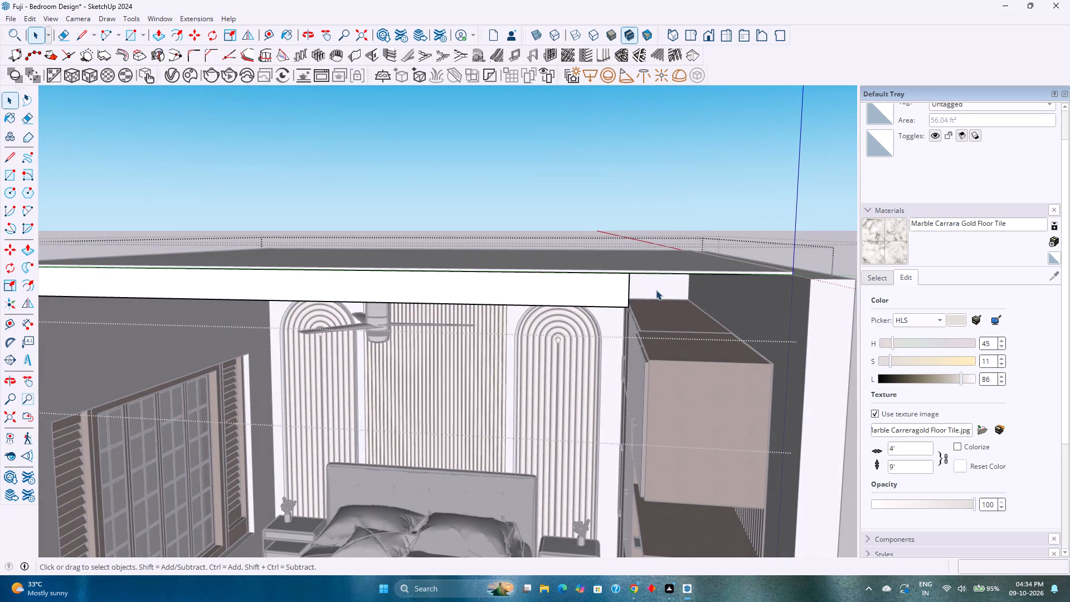
pyautogui.moveTo(657, 287); pyautogui.dragTo(641, 295, button='middle')
pyautogui.scroll(1, 641, 295)
pyautogui.scroll(-4, 643, 295)
pyautogui.moveTo(642, 333); pyautogui.dragTo(704, 242, button='middle')
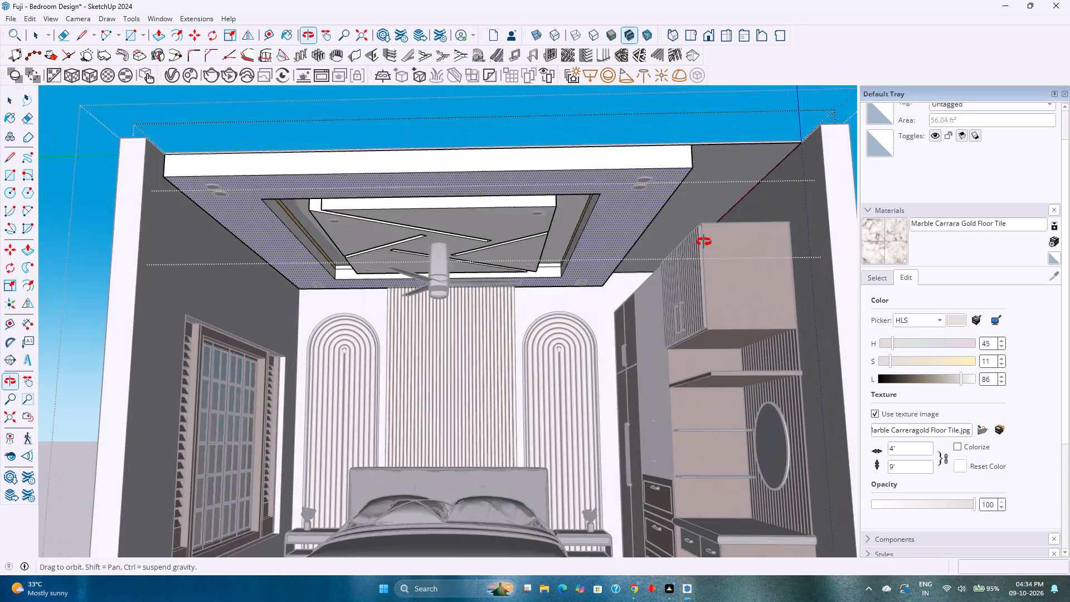
pyautogui.moveTo(704, 242); pyautogui.dragTo(721, 256, button='middle')
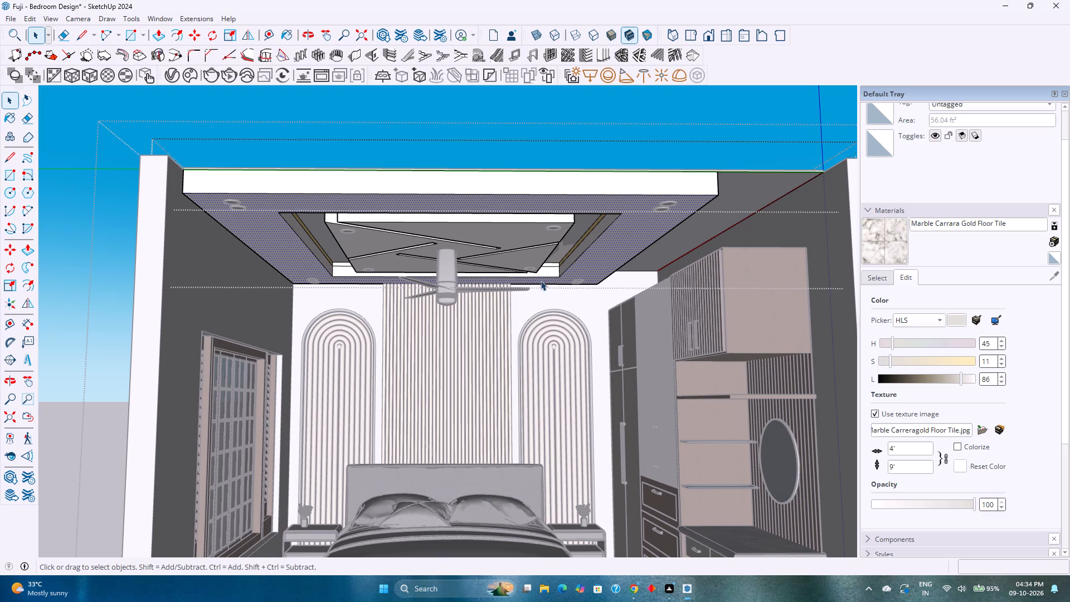
pyautogui.press('Escape')
pyautogui.press('Escape')
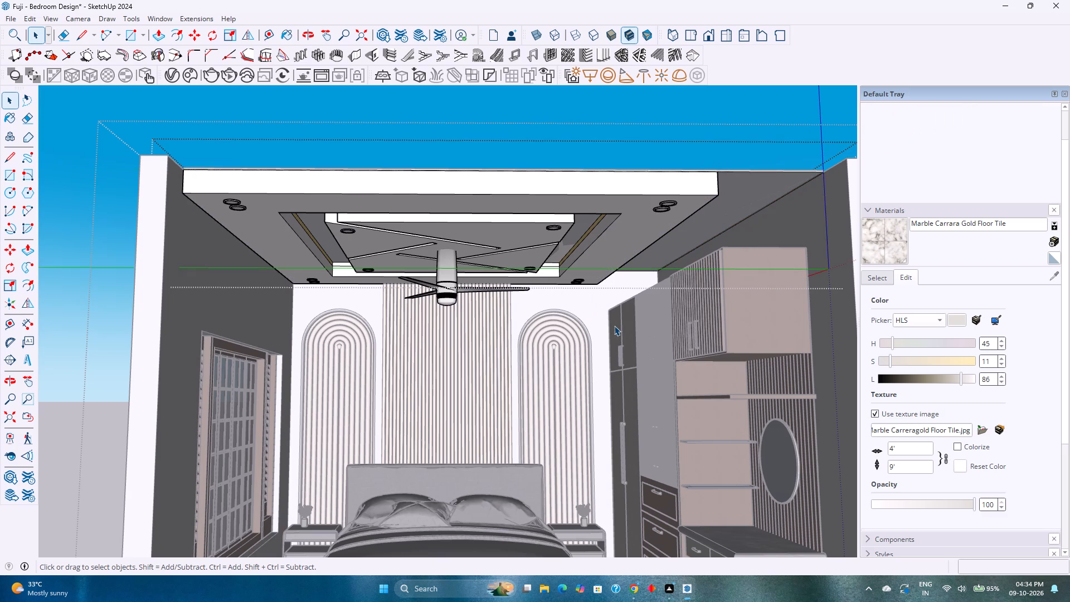
# Scale the wardrobe group upward so its top reaches the underside of the false ceiling.
pyautogui.click(663, 323)
pyautogui.moveTo(663, 323); pyautogui.dragTo(690, 385, button='middle')
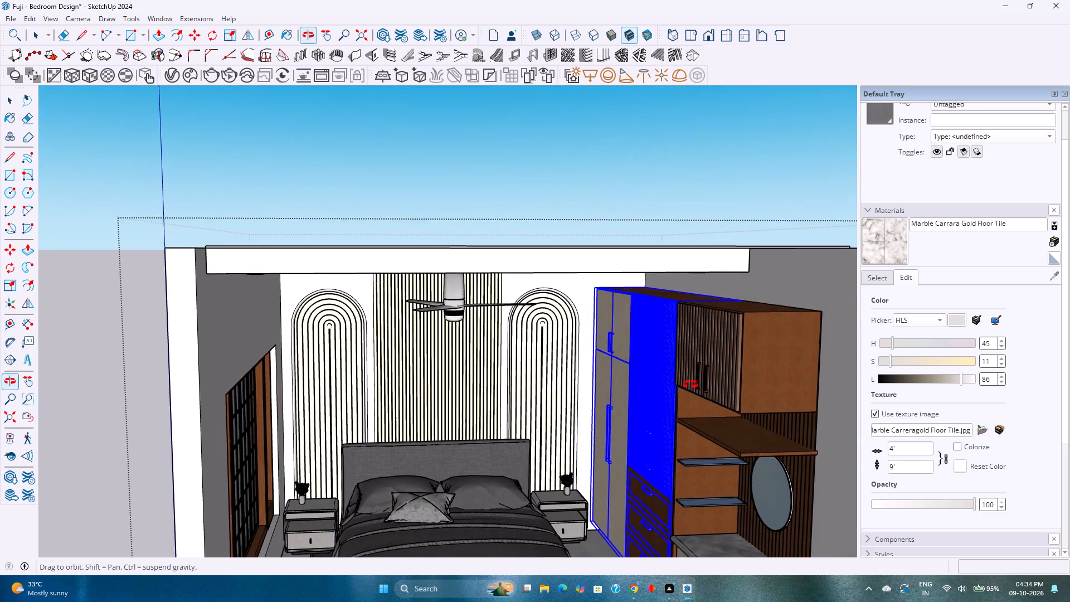
pyautogui.moveTo(690, 385); pyautogui.dragTo(742, 375, button='middle')
pyautogui.scroll(3, 741, 297)
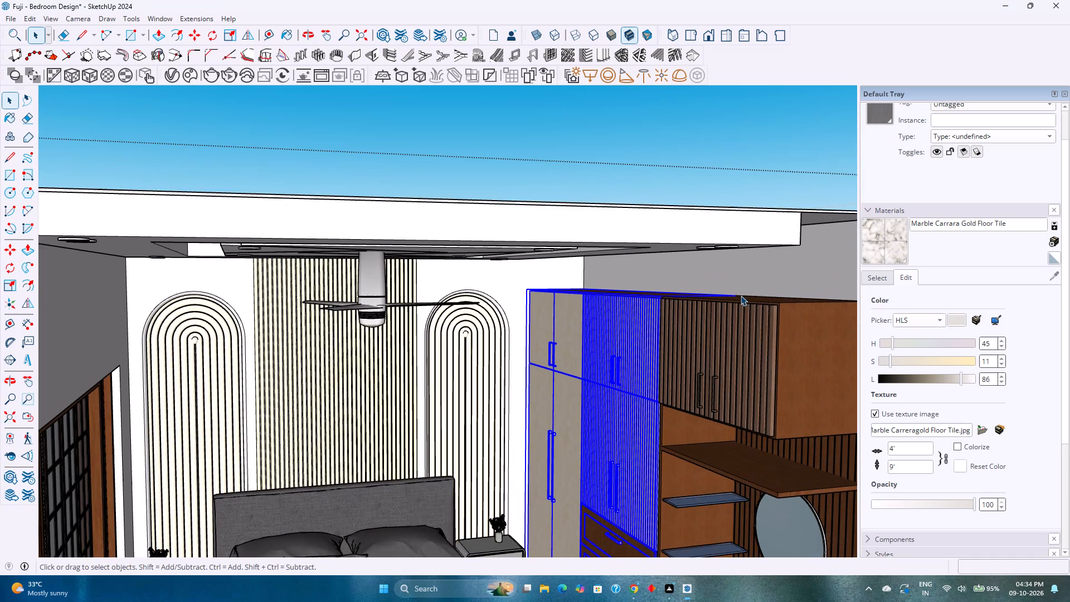
pyautogui.scroll(4, 666, 295)
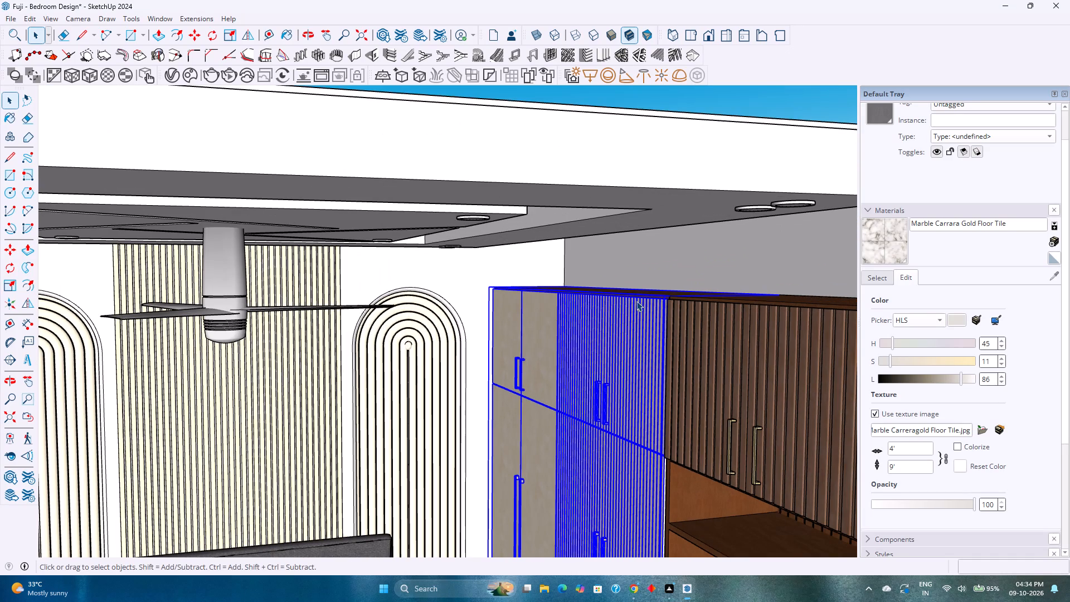
pyautogui.press('s')
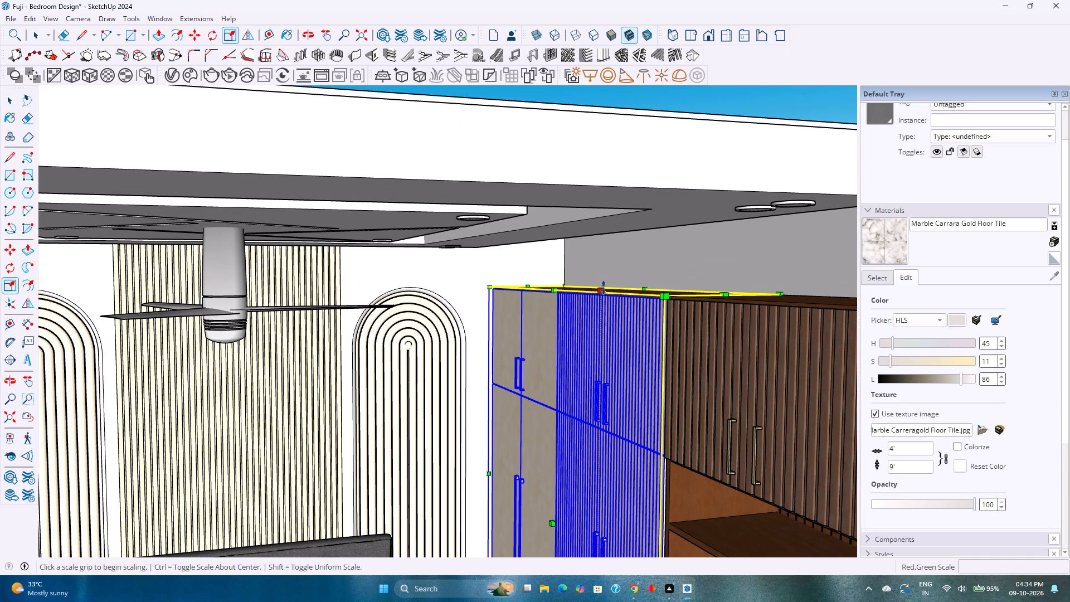
pyautogui.click(603, 288)
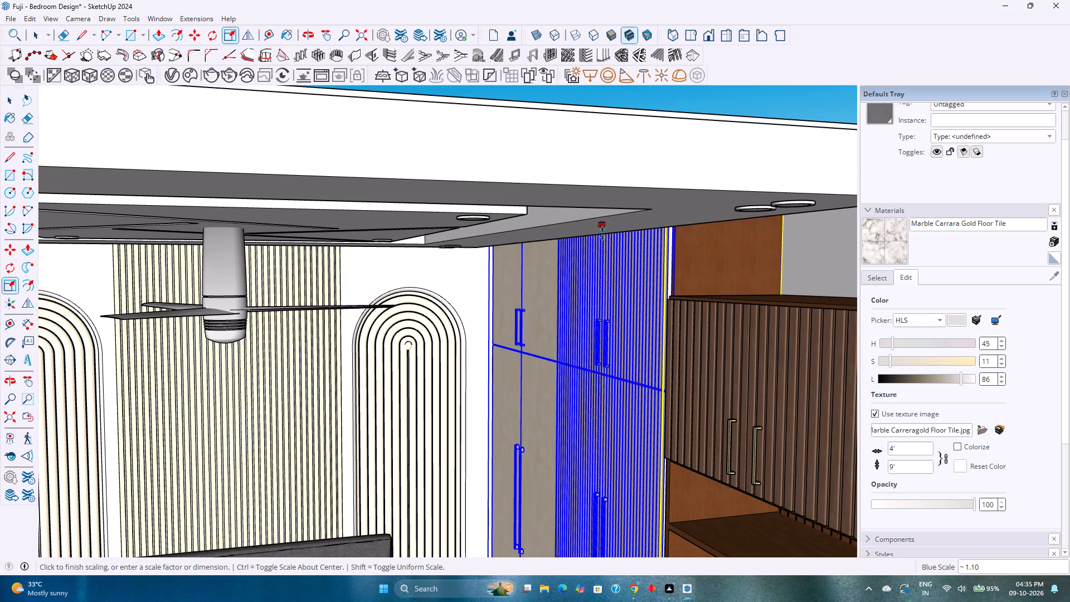
pyautogui.scroll(19, 604, 239)
pyautogui.moveTo(606, 232); pyautogui.dragTo(561, 231, button='middle')
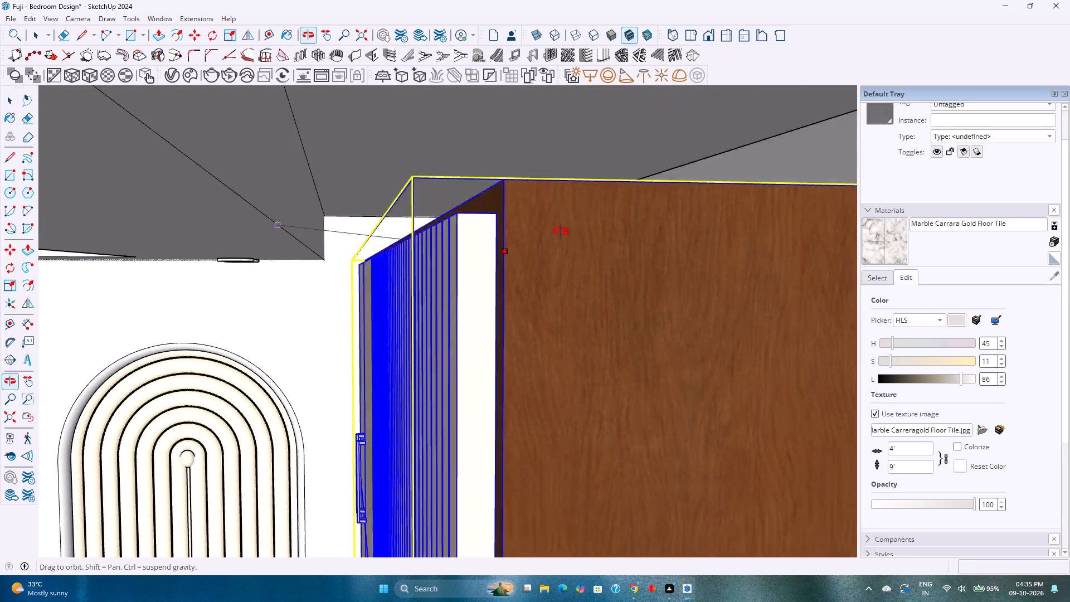
pyautogui.moveTo(561, 231); pyautogui.dragTo(569, 226, button='middle')
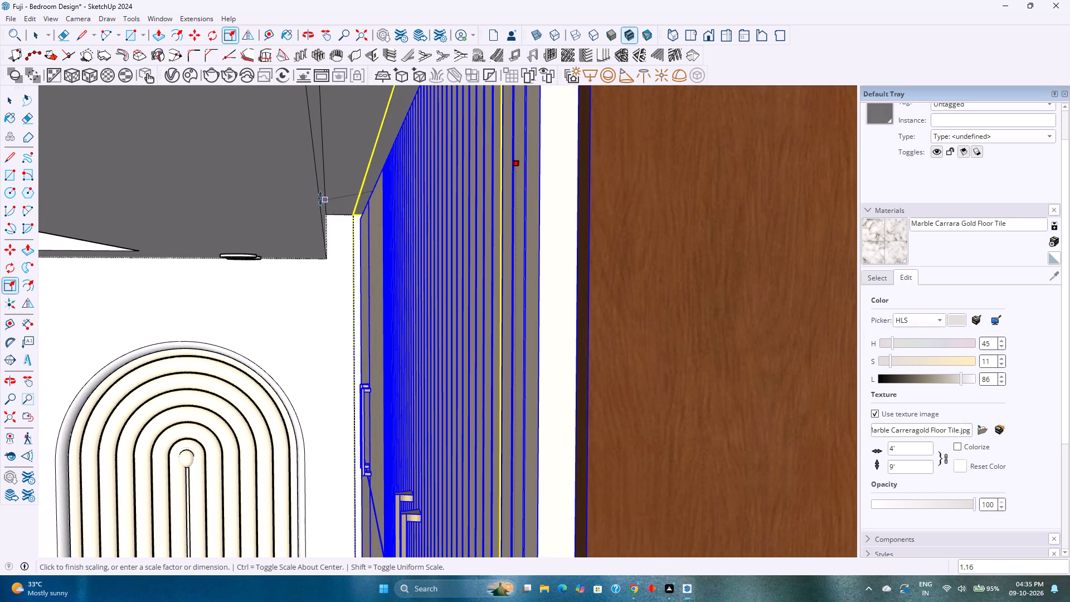
pyautogui.click(319, 198)
pyautogui.scroll(-10, 385, 294)
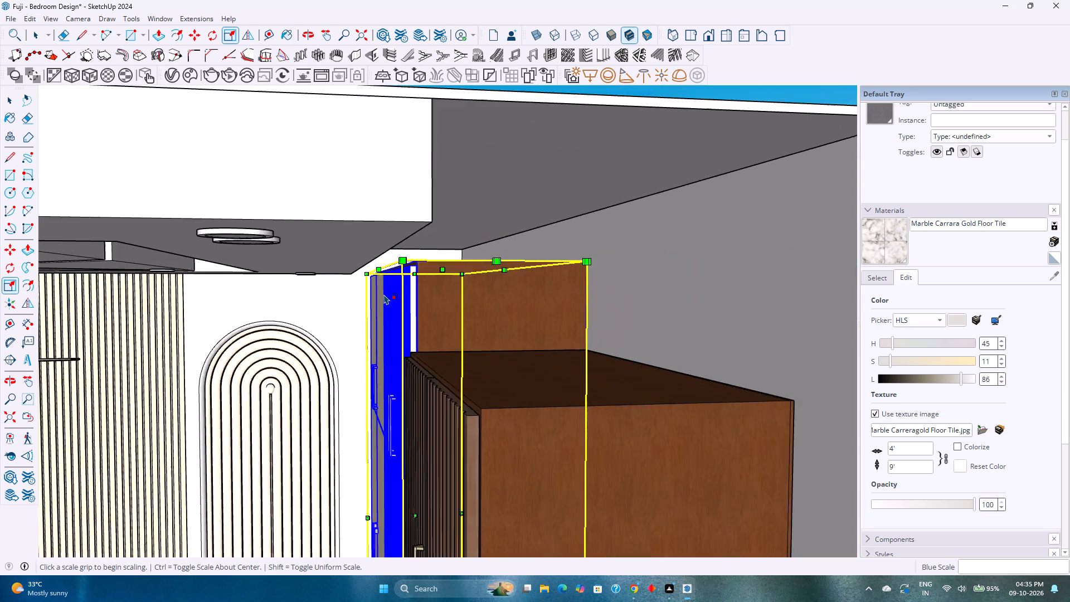
pyautogui.scroll(-8, 384, 294)
pyautogui.moveTo(390, 308); pyautogui.dragTo(558, 289, button='middle')
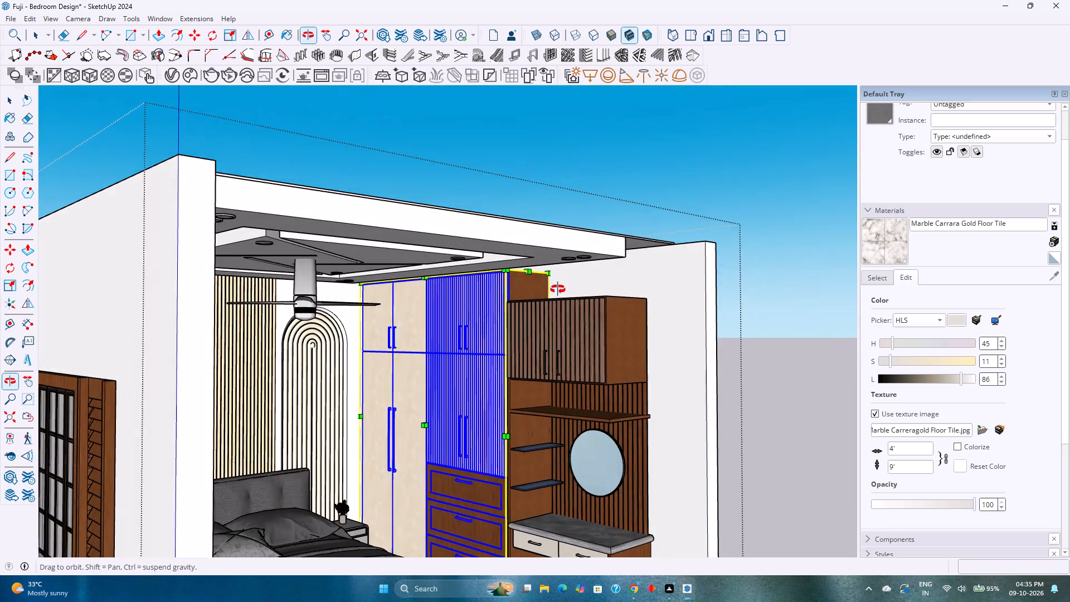
pyautogui.moveTo(558, 289); pyautogui.dragTo(557, 290, button='middle')
pyautogui.press('Escape')
pyautogui.press('space')
pyautogui.press('Escape')
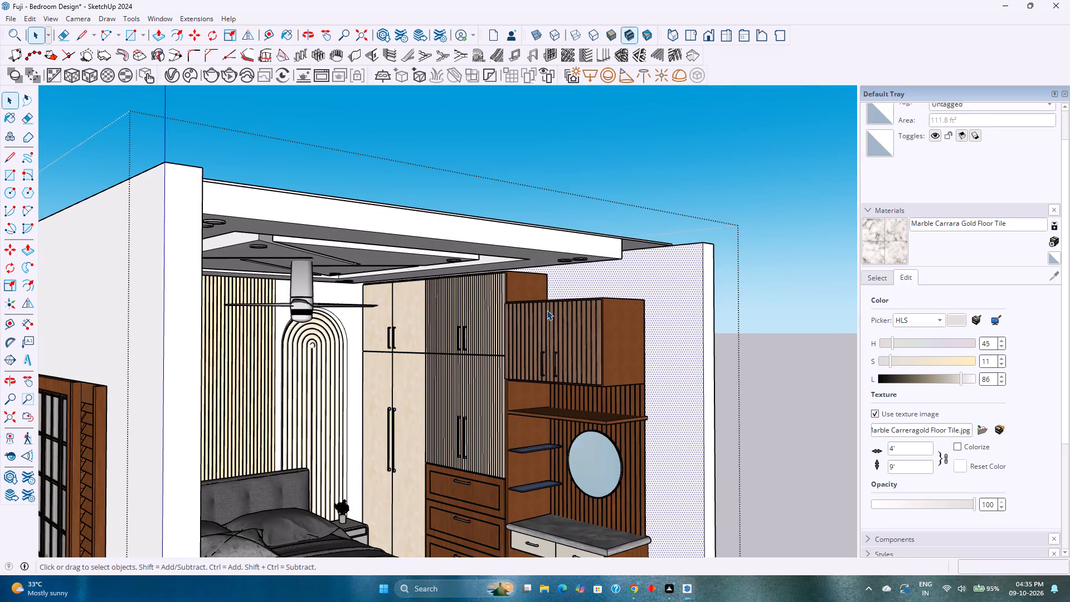
# Examine the gap between the false ceiling and the tops of the wardrobe and dressing unit's overhead cabinet.
pyautogui.scroll(-3, 547, 312)
pyautogui.moveTo(539, 324); pyautogui.dragTo(400, 317, button='middle')
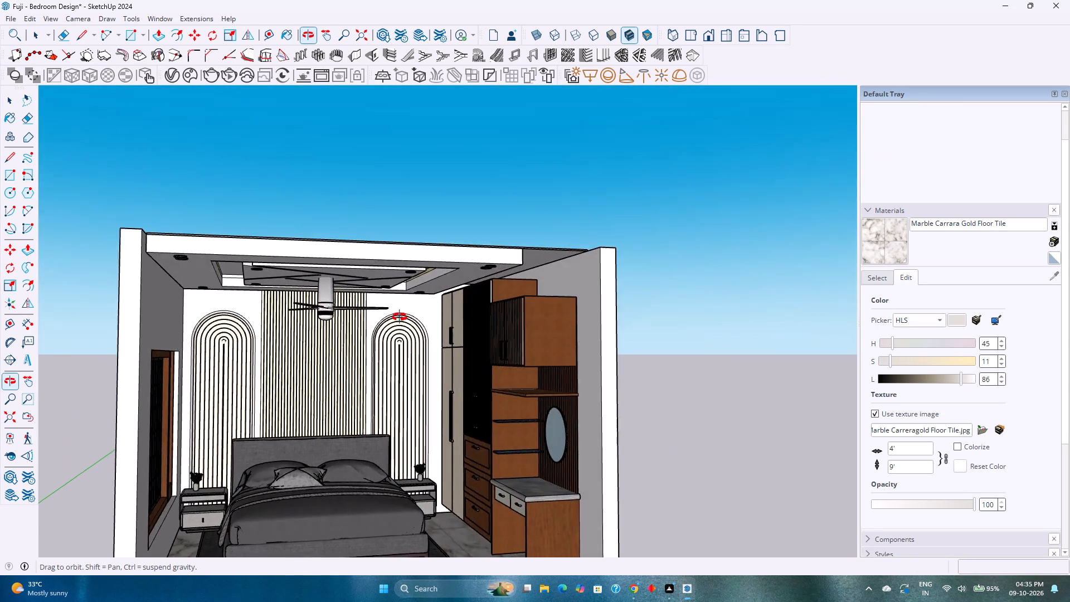
pyautogui.moveTo(400, 317); pyautogui.dragTo(478, 290, button='middle')
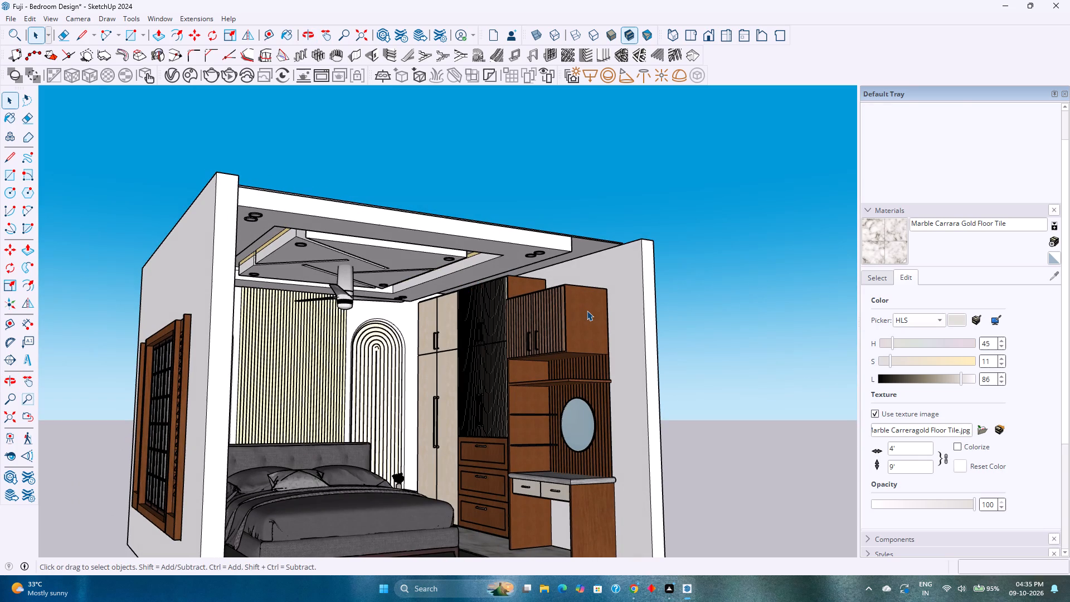
pyautogui.click(585, 310)
pyautogui.doubleClick(585, 310)
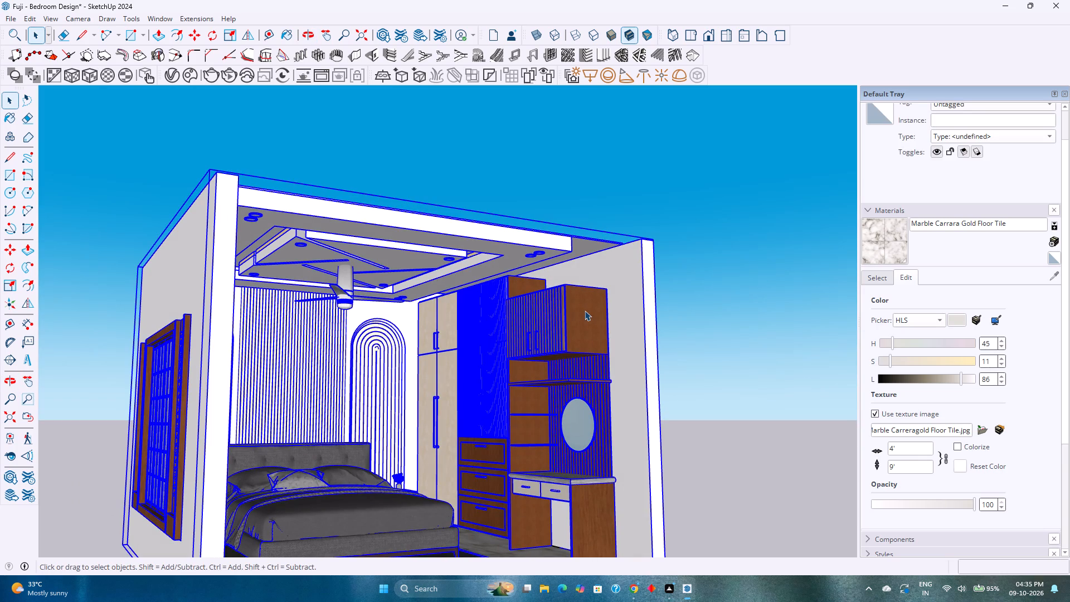
pyautogui.scroll(4, 583, 310)
pyautogui.click(582, 311)
pyautogui.tripleClick(582, 311)
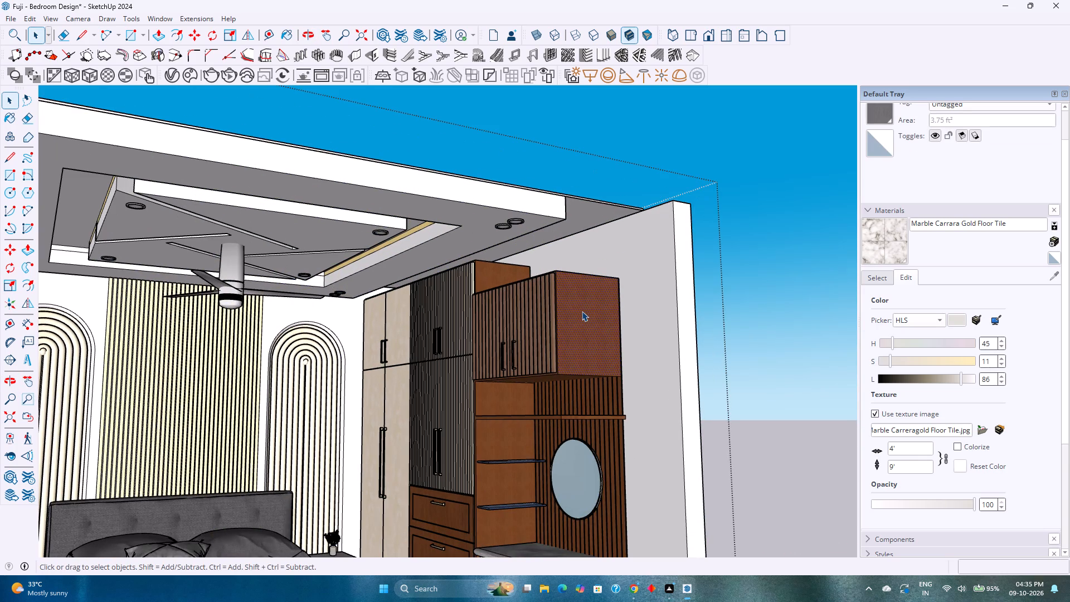
pyautogui.moveTo(582, 311); pyautogui.dragTo(567, 379, button='middle')
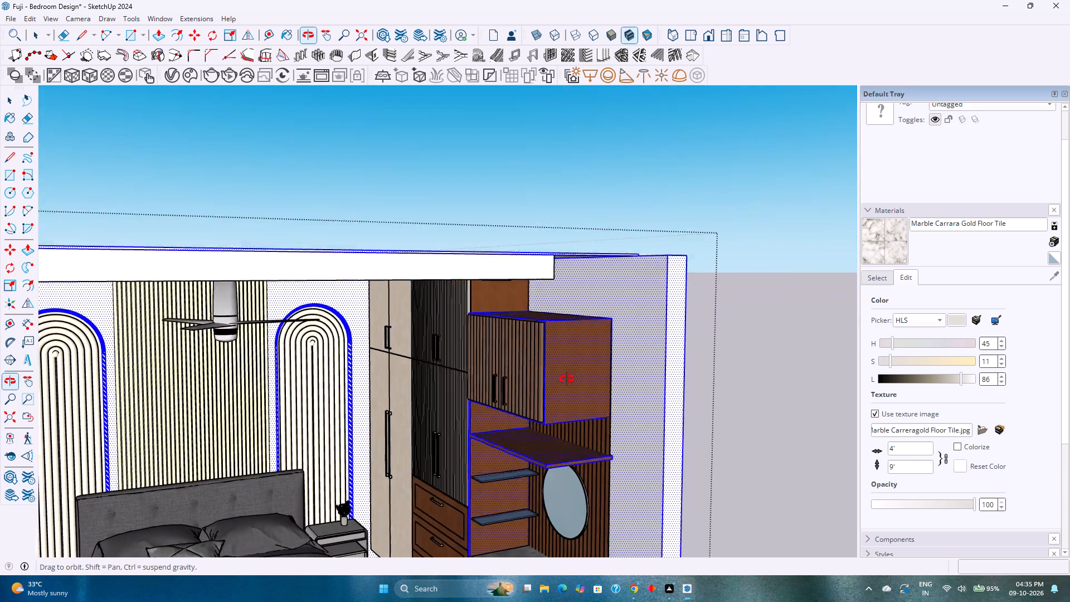
pyautogui.moveTo(567, 379); pyautogui.dragTo(507, 358, button='middle')
pyautogui.click(526, 347)
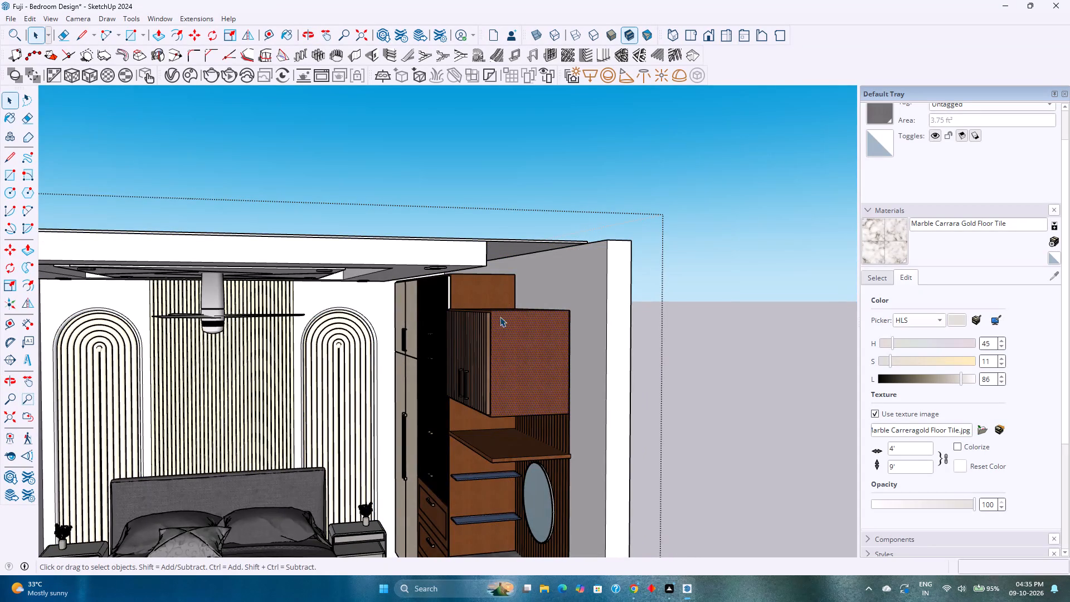
pyautogui.moveTo(492, 329); pyautogui.dragTo(648, 320, button='middle')
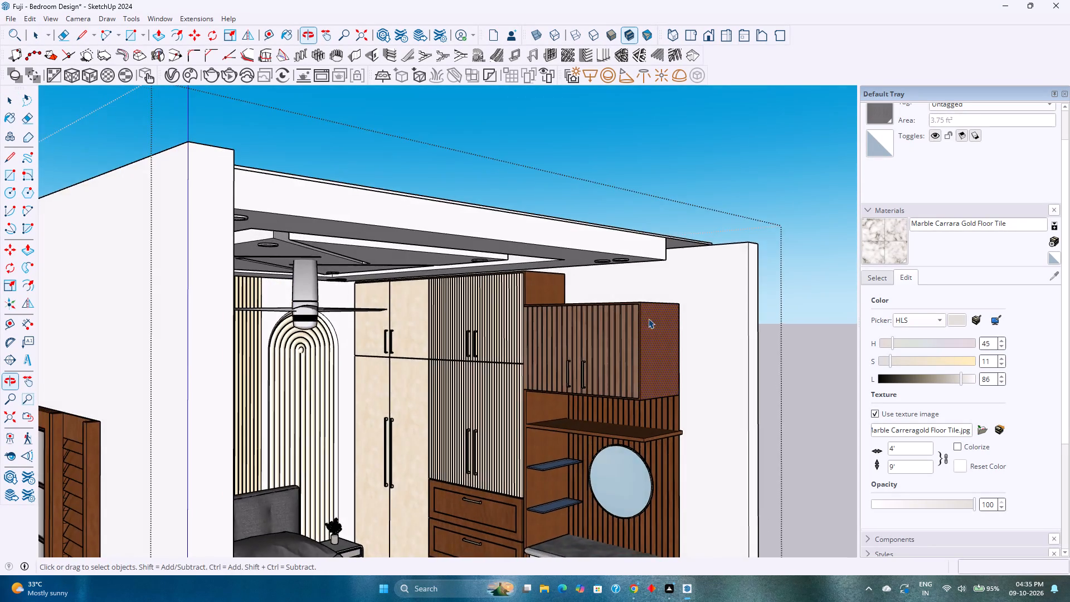
pyautogui.scroll(4, 599, 273)
pyautogui.moveTo(558, 288); pyautogui.dragTo(590, 281, button='middle')
pyautogui.keyDown('shift'); pyautogui.moveTo(607, 293); pyautogui.dragTo(521, 318, button='middle'); pyautogui.keyUp('shift')
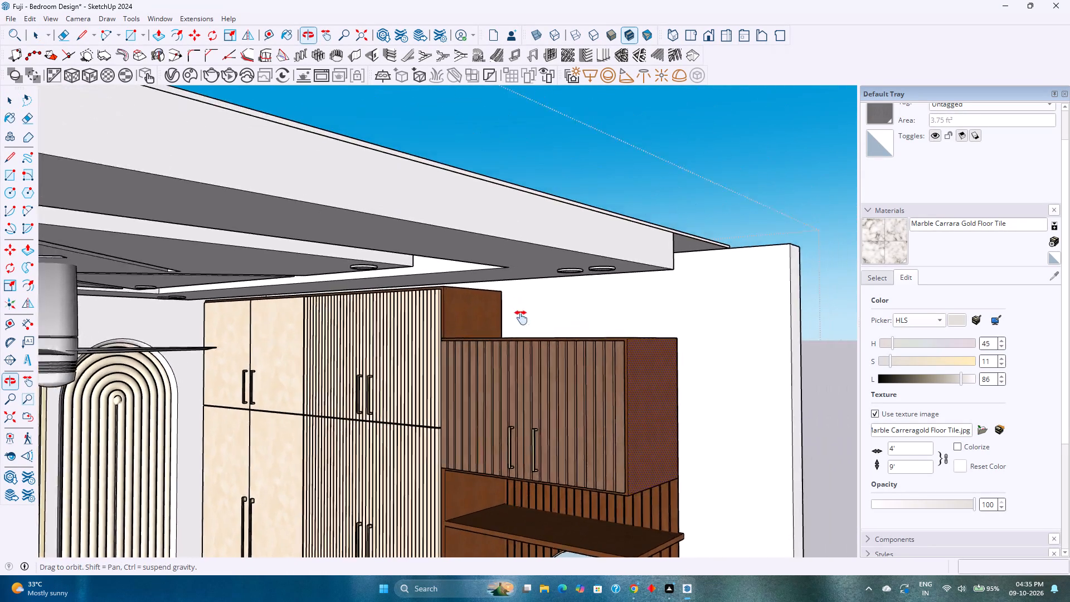
pyautogui.keyDown('shift'); pyautogui.moveTo(521, 318); pyautogui.dragTo(475, 338, button='middle'); pyautogui.keyUp('shift')
pyautogui.scroll(7, 467, 338)
pyautogui.keyDown('shift'); pyautogui.moveTo(467, 338); pyautogui.dragTo(398, 318, button='middle'); pyautogui.keyUp('shift')
pyautogui.moveTo(393, 315); pyautogui.dragTo(458, 316, button='middle')
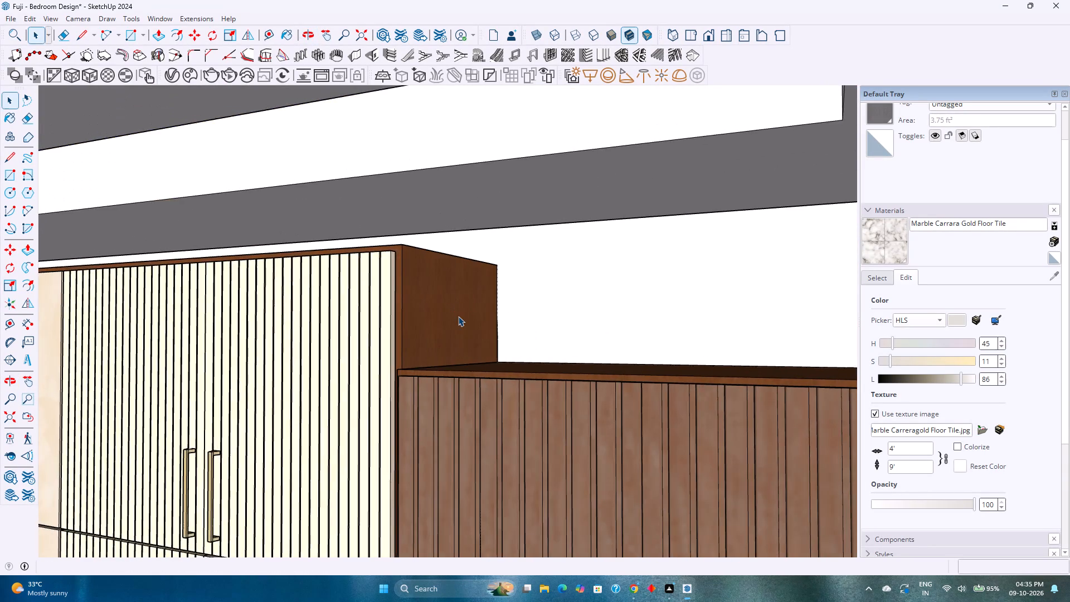
pyautogui.keyDown('shift'); pyautogui.moveTo(461, 317); pyautogui.dragTo(372, 289, button='middle'); pyautogui.keyUp('shift')
pyautogui.scroll(-5, 372, 289)
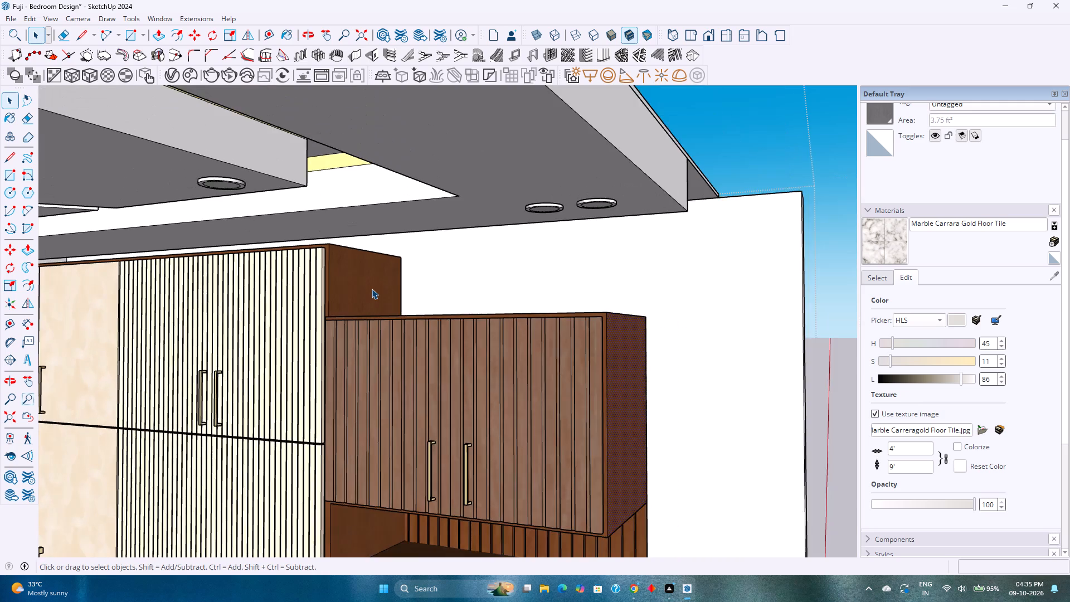
pyautogui.scroll(1, 372, 289)
pyautogui.moveTo(372, 289); pyautogui.dragTo(225, 288, button='middle')
pyautogui.keyDown('shift'); pyautogui.moveTo(222, 289); pyautogui.dragTo(366, 281, button='middle'); pyautogui.keyUp('shift')
pyautogui.moveTo(411, 284); pyautogui.dragTo(355, 310, button='middle')
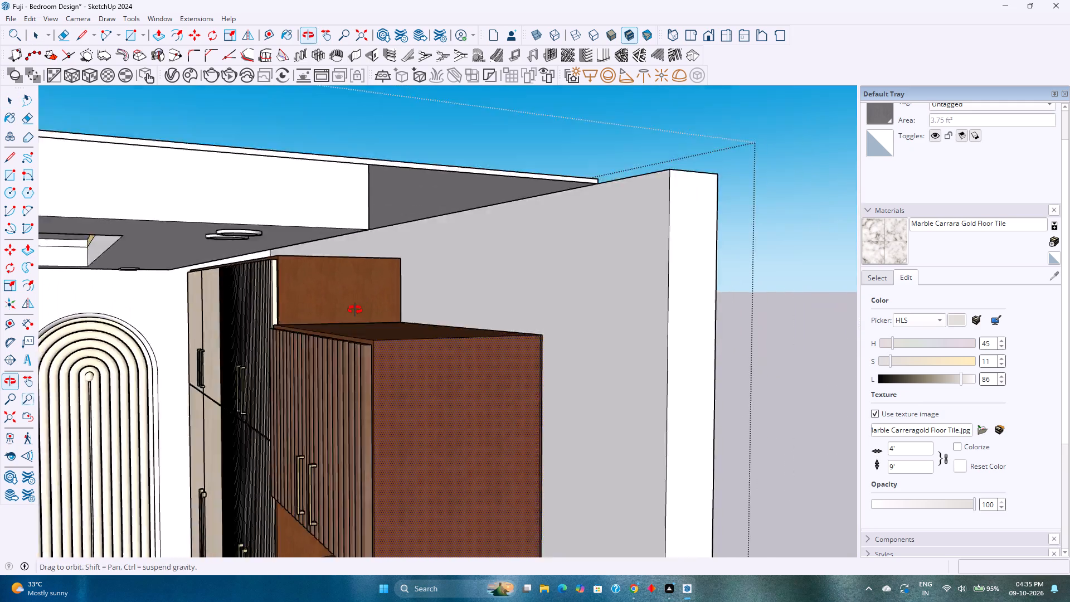
pyautogui.moveTo(355, 310); pyautogui.dragTo(305, 330, button='middle')
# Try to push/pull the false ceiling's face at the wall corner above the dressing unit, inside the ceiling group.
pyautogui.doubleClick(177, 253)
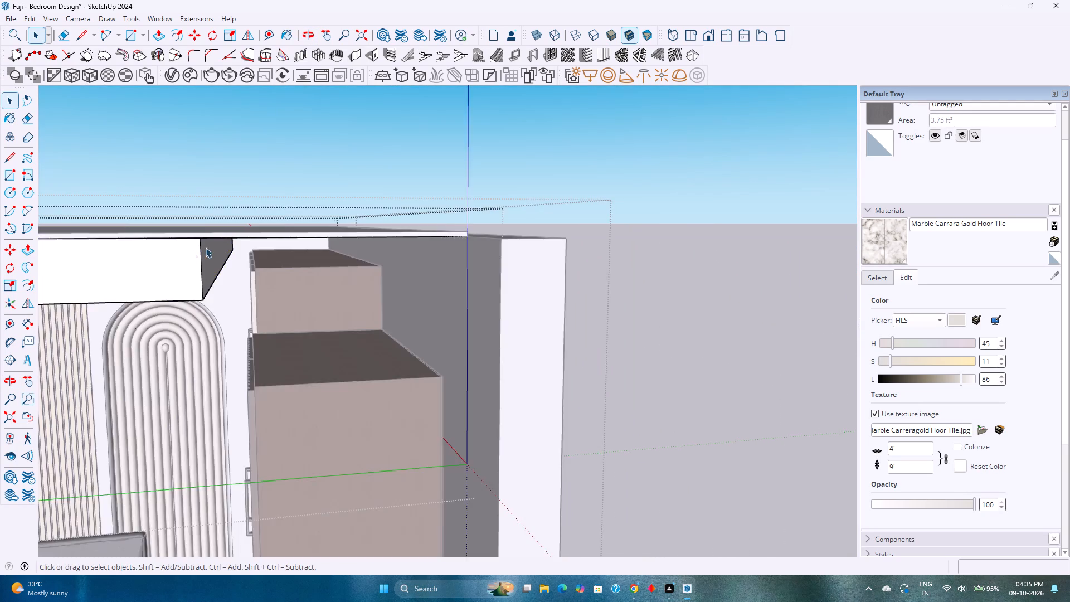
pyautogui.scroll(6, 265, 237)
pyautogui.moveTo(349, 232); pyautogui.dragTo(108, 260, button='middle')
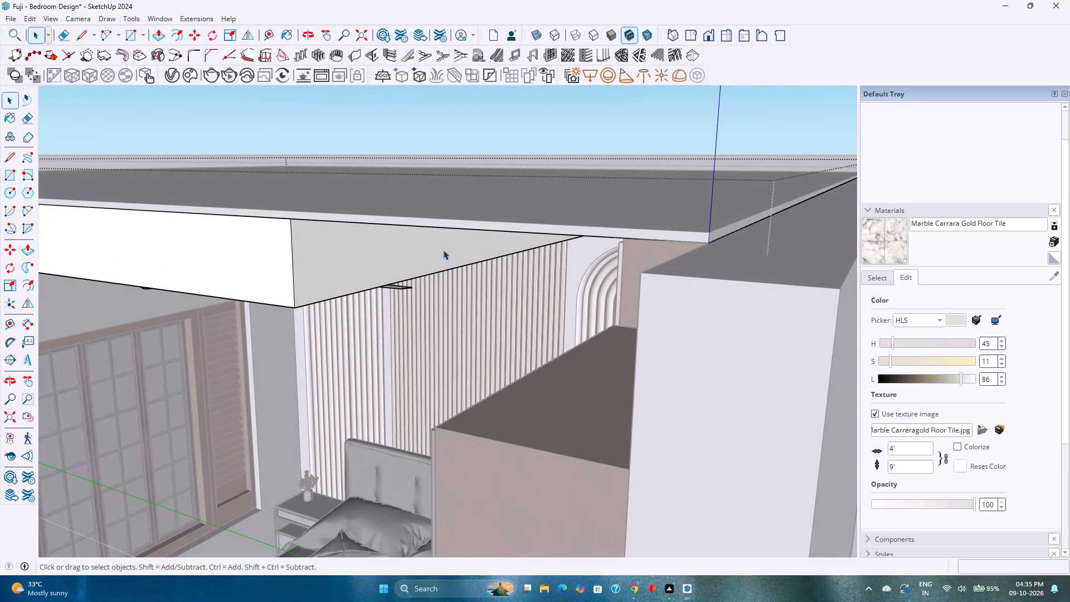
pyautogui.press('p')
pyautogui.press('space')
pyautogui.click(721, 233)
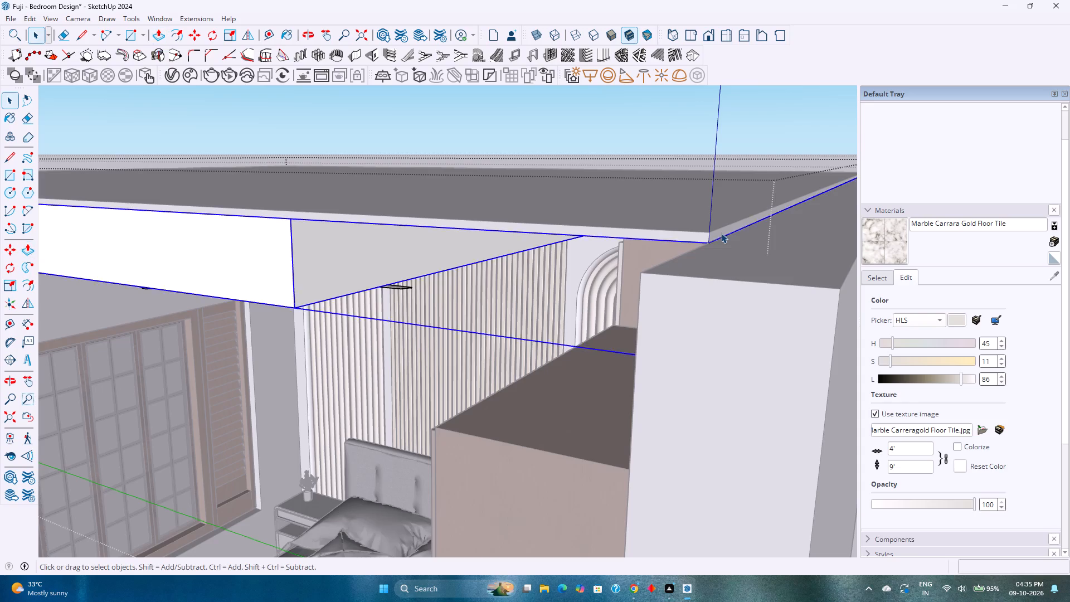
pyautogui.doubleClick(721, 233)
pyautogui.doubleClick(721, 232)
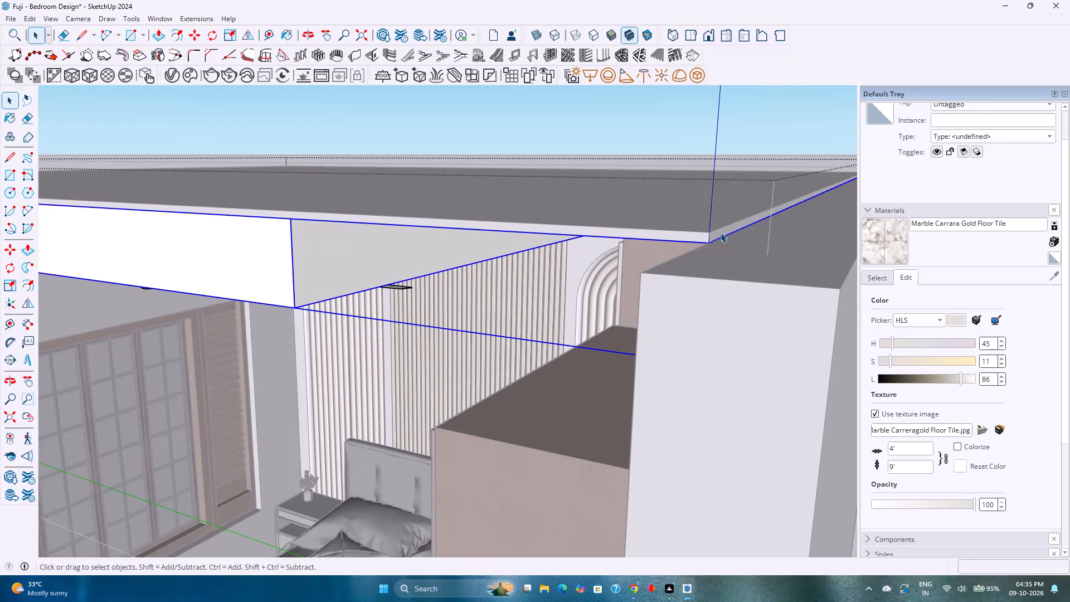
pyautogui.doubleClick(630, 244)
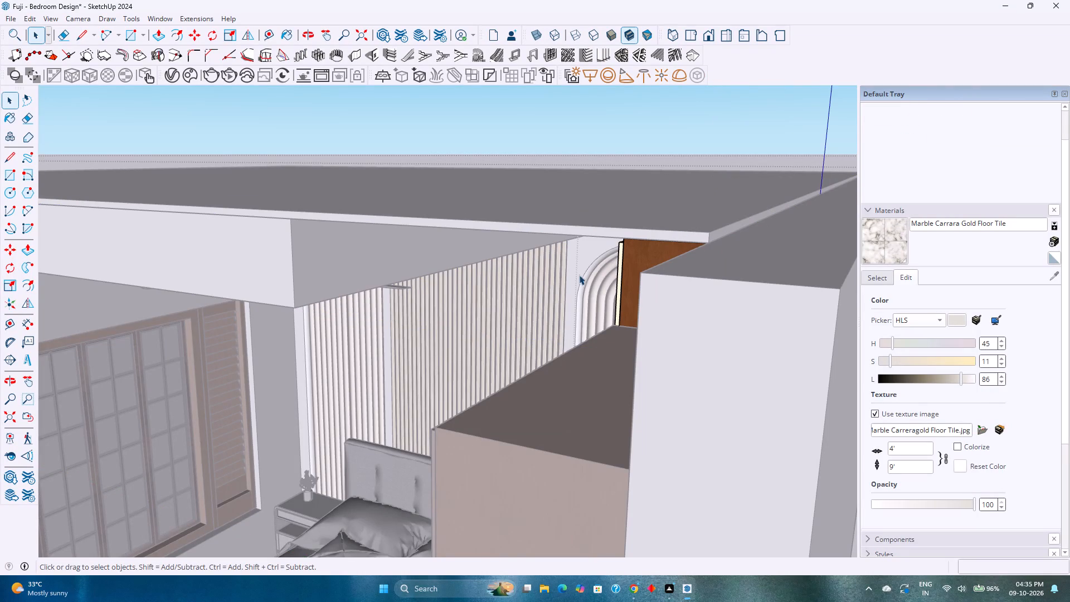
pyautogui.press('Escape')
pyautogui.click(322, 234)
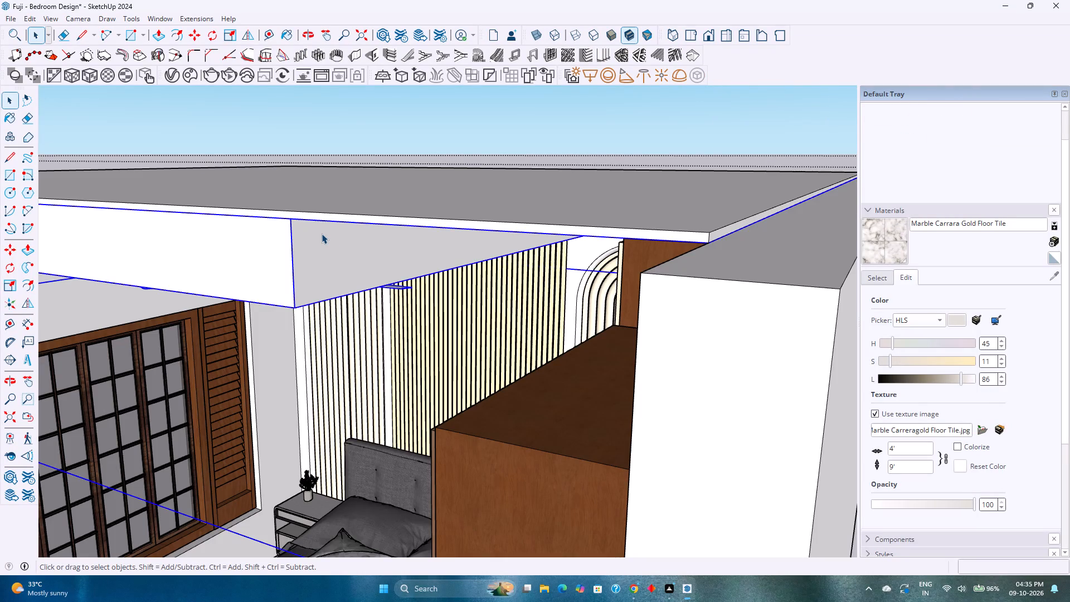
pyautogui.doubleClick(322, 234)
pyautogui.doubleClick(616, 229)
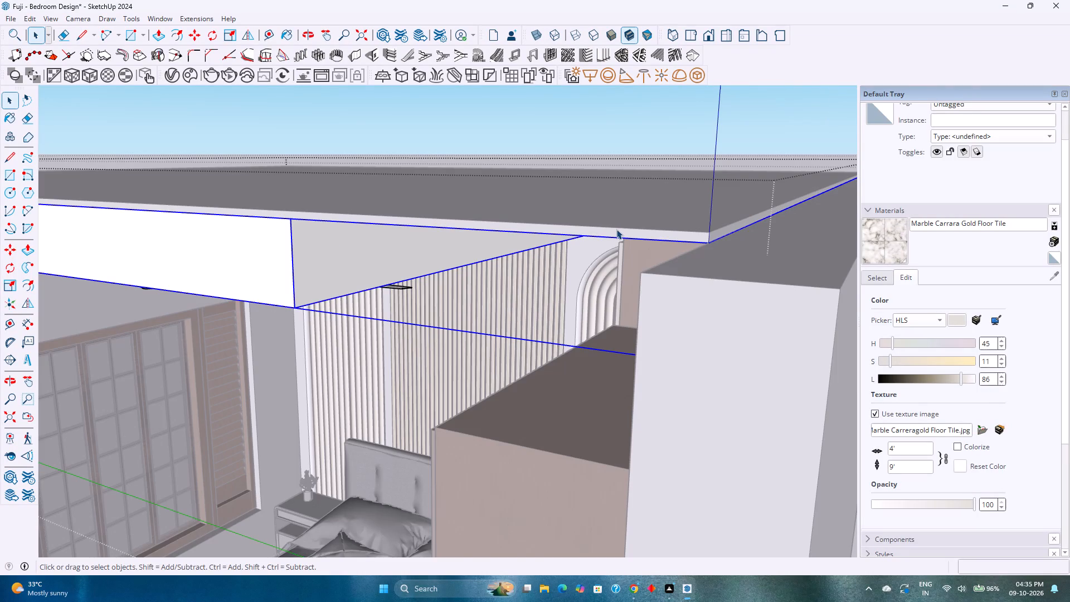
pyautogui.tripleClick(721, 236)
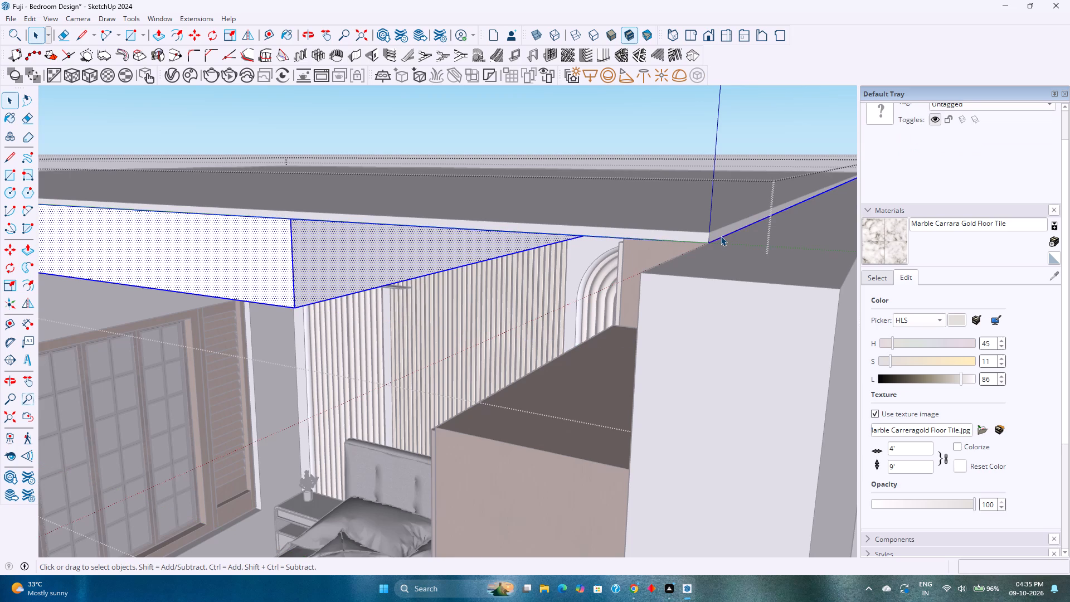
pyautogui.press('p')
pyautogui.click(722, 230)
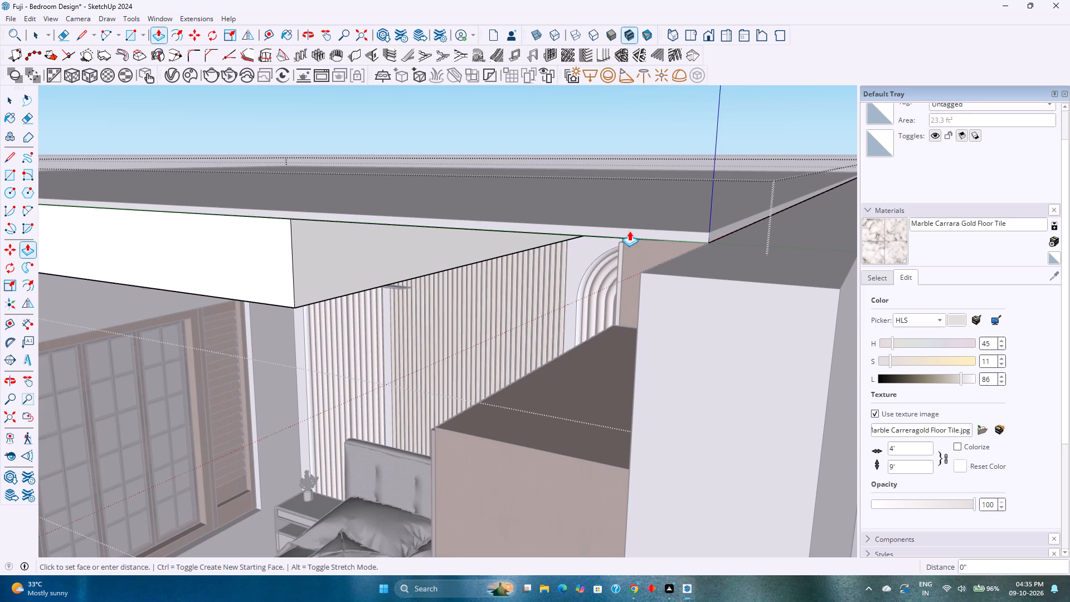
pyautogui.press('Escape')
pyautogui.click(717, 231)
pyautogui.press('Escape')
# Examine the false ceiling's outer corner where it meets the ceiling slab and side wall, and leave the group.
pyautogui.moveTo(517, 243); pyautogui.dragTo(686, 170, button='middle')
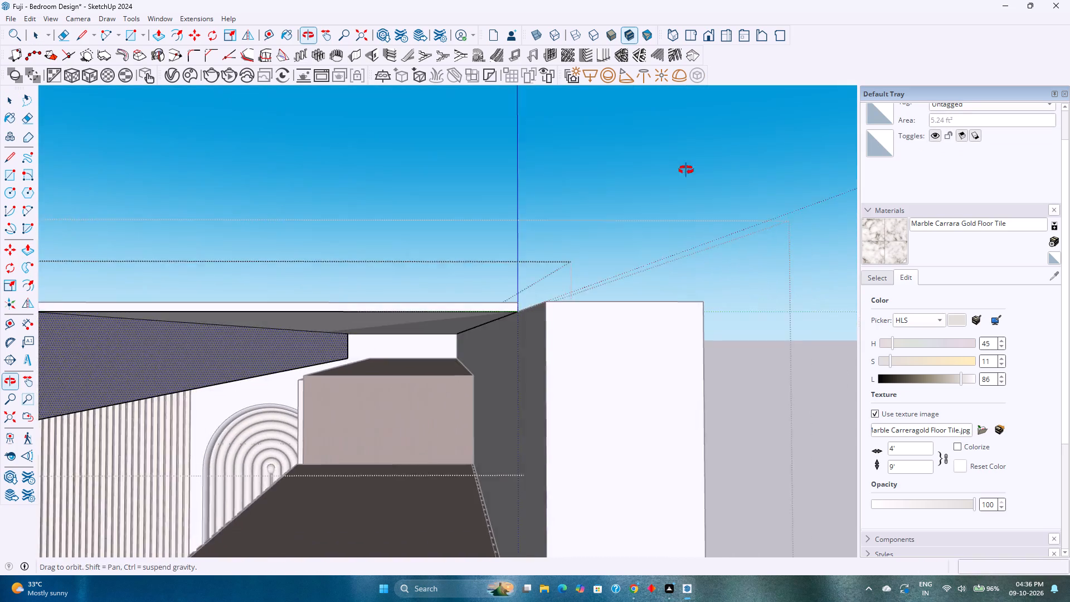
pyautogui.moveTo(686, 170); pyautogui.dragTo(696, 175, button='middle')
pyautogui.scroll(7, 489, 269)
pyautogui.scroll(-5, 526, 302)
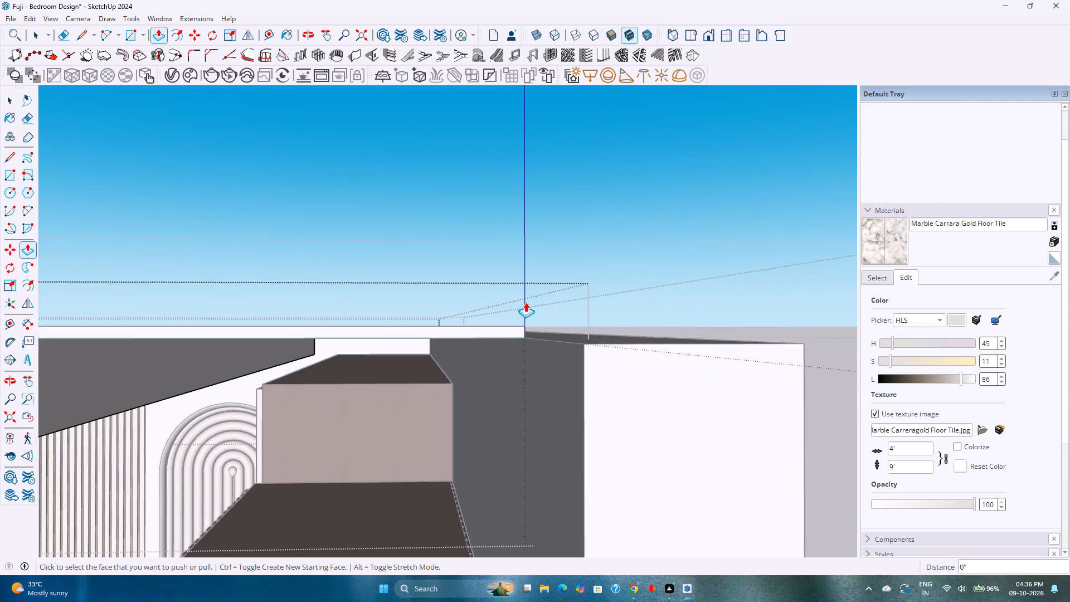
pyautogui.scroll(-3, 526, 302)
pyautogui.moveTo(523, 305); pyautogui.dragTo(353, 354, button='middle')
pyautogui.scroll(7, 615, 307)
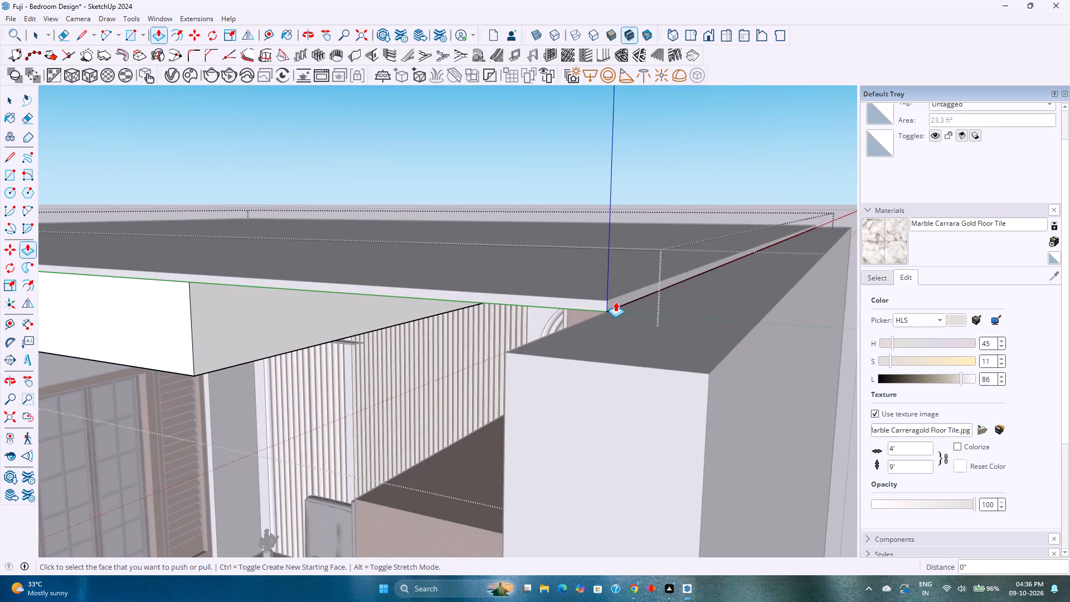
pyautogui.scroll(12, 615, 302)
pyautogui.press('space')
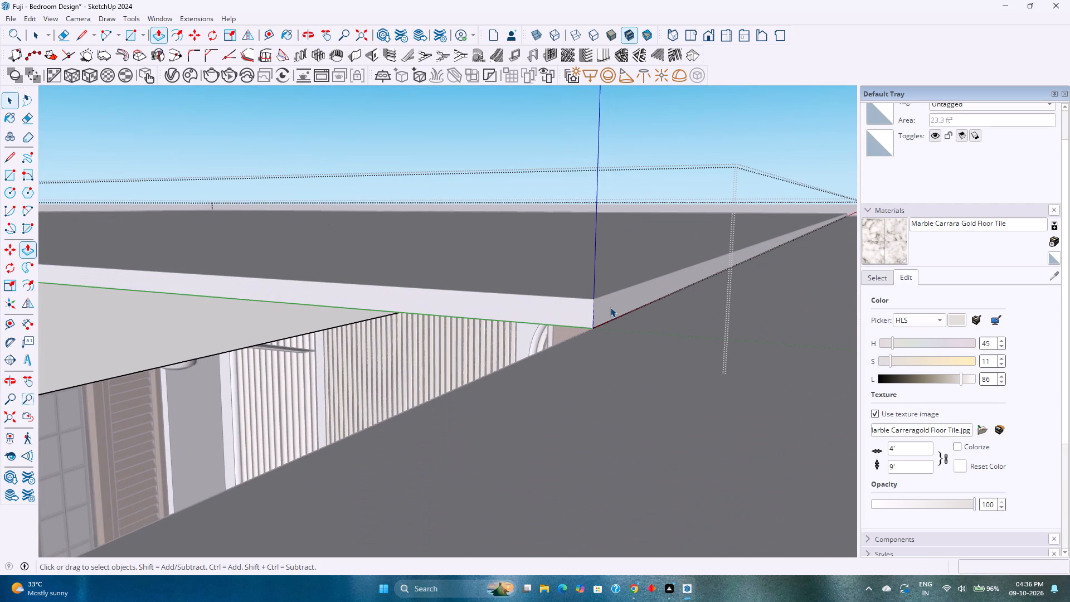
pyautogui.click(610, 307)
pyautogui.scroll(4, 609, 309)
pyautogui.moveTo(607, 309); pyautogui.dragTo(379, 295, button='middle')
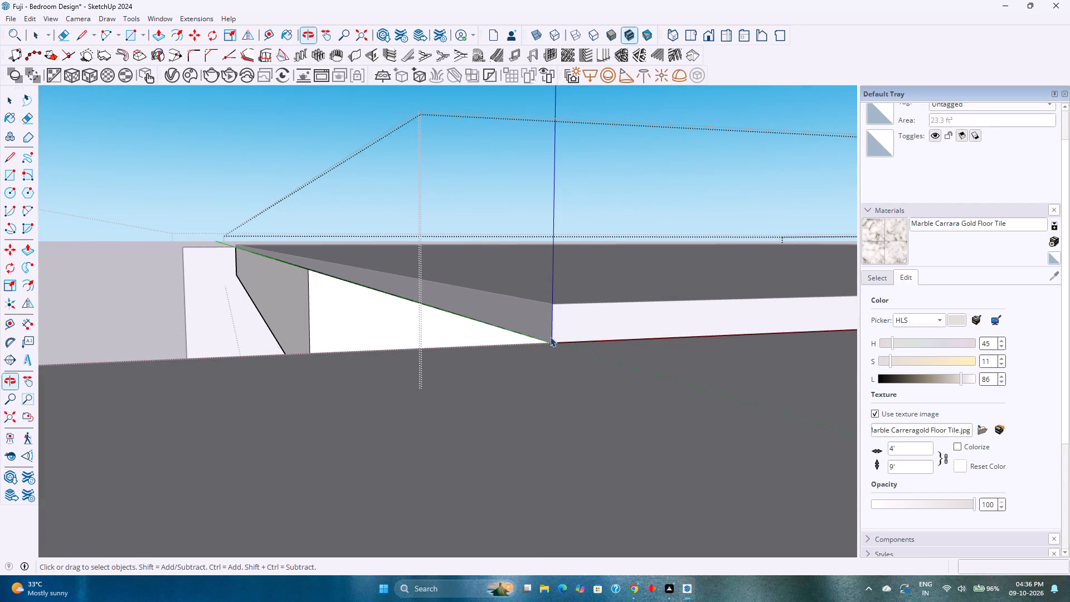
pyautogui.doubleClick(555, 327)
pyautogui.click(554, 327)
pyautogui.doubleClick(552, 327)
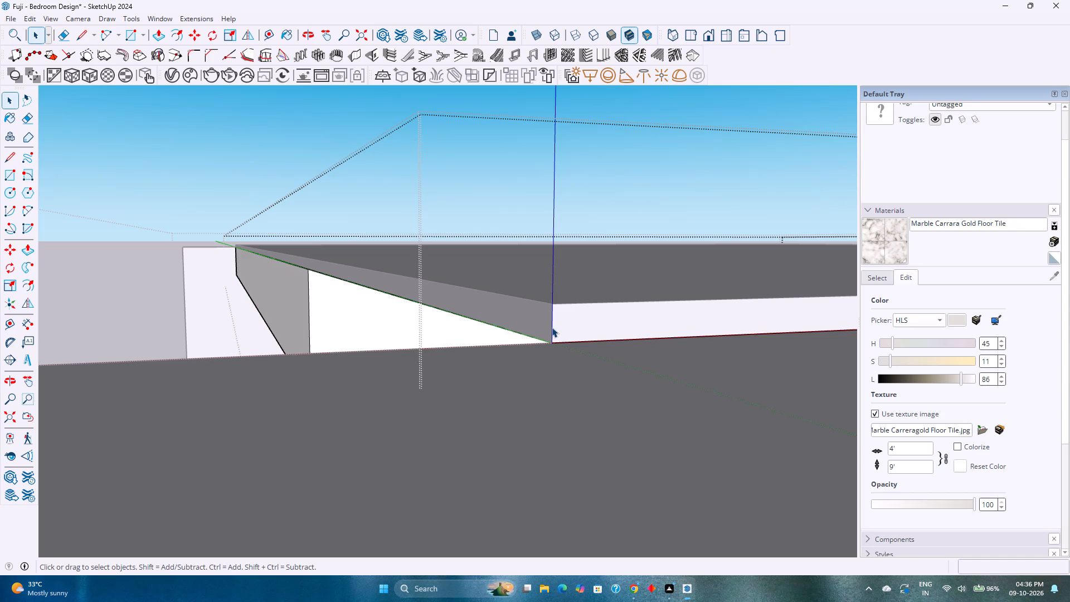
pyautogui.moveTo(551, 328); pyautogui.dragTo(734, 363, button='middle')
pyautogui.click(605, 304)
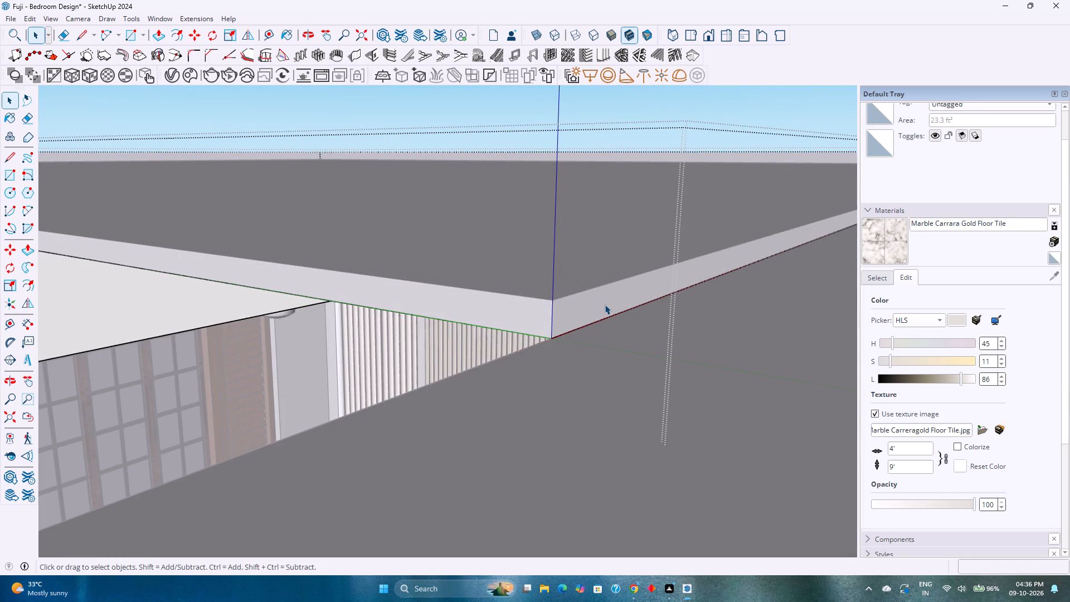
pyautogui.scroll(-5, 539, 313)
pyautogui.moveTo(539, 313); pyautogui.dragTo(663, 253, button='middle')
pyautogui.scroll(1, 664, 253)
pyautogui.scroll(-10, 664, 257)
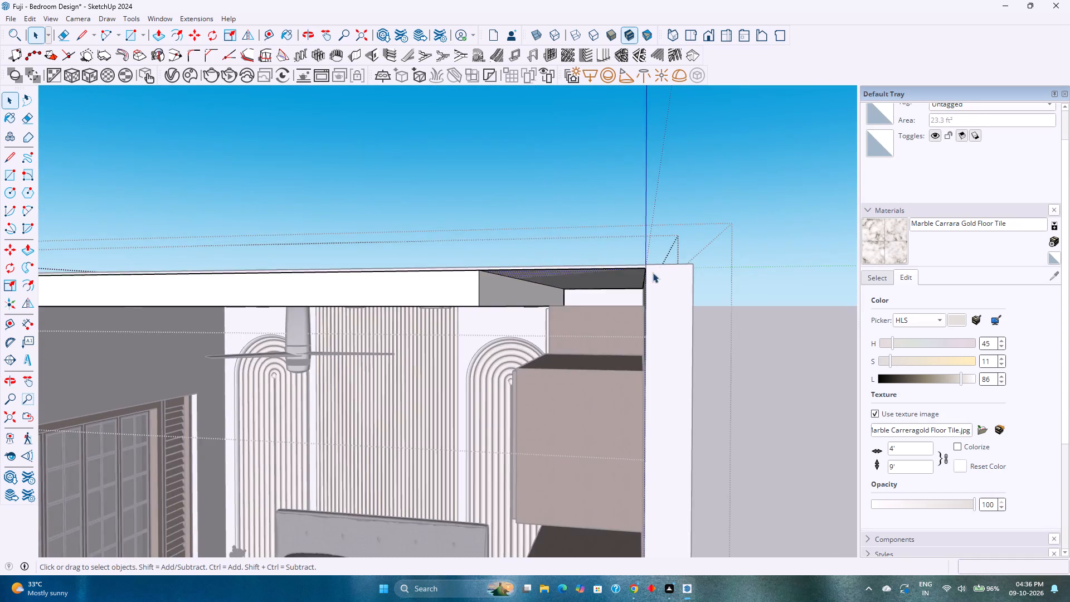
pyautogui.moveTo(652, 302); pyautogui.dragTo(660, 342, button='middle')
pyautogui.press('Escape')
pyautogui.press('Escape')
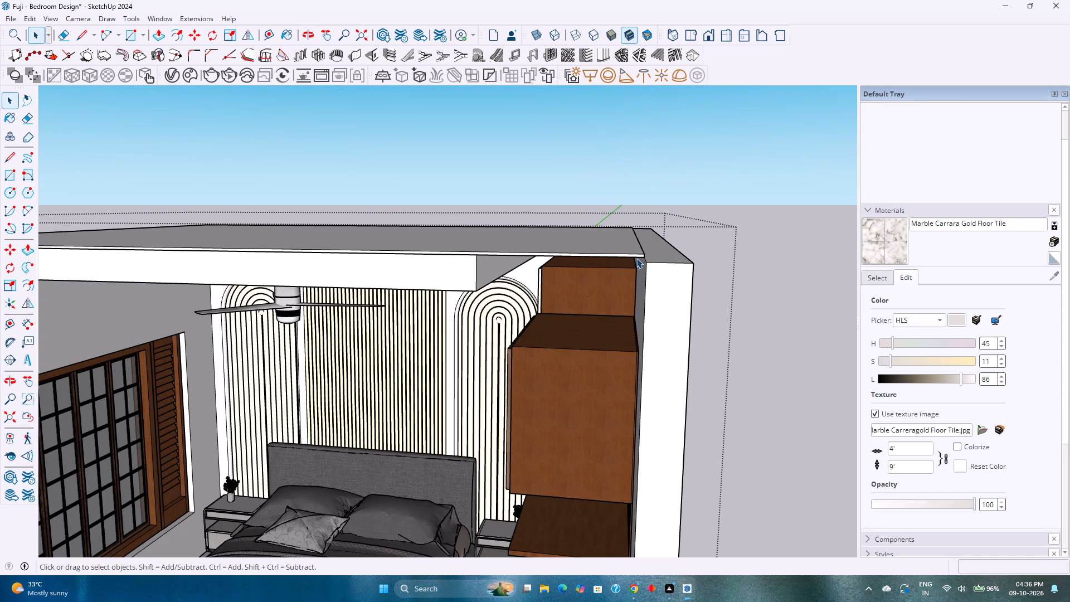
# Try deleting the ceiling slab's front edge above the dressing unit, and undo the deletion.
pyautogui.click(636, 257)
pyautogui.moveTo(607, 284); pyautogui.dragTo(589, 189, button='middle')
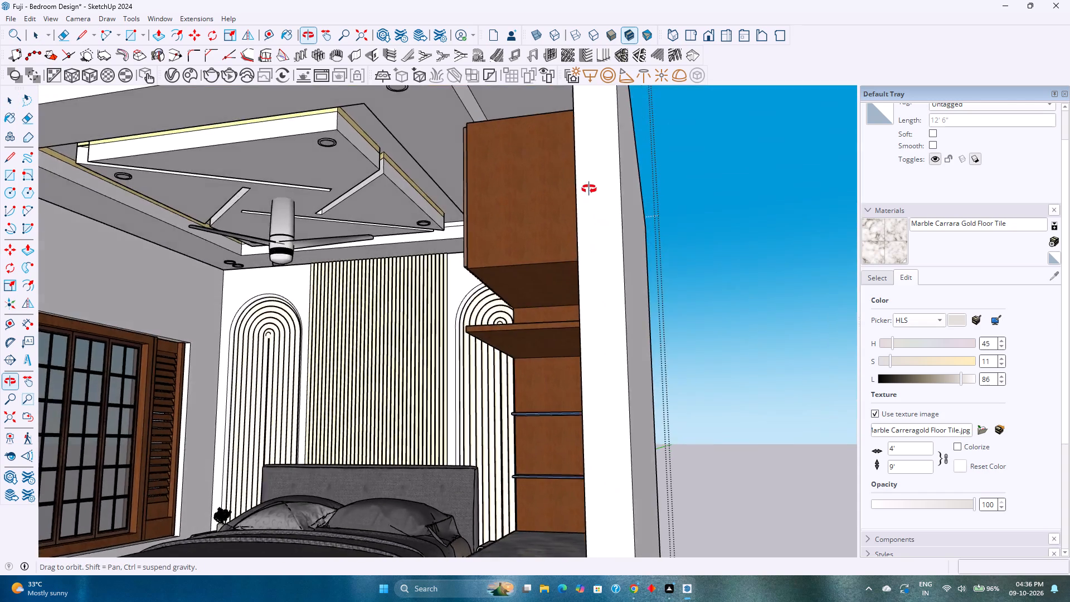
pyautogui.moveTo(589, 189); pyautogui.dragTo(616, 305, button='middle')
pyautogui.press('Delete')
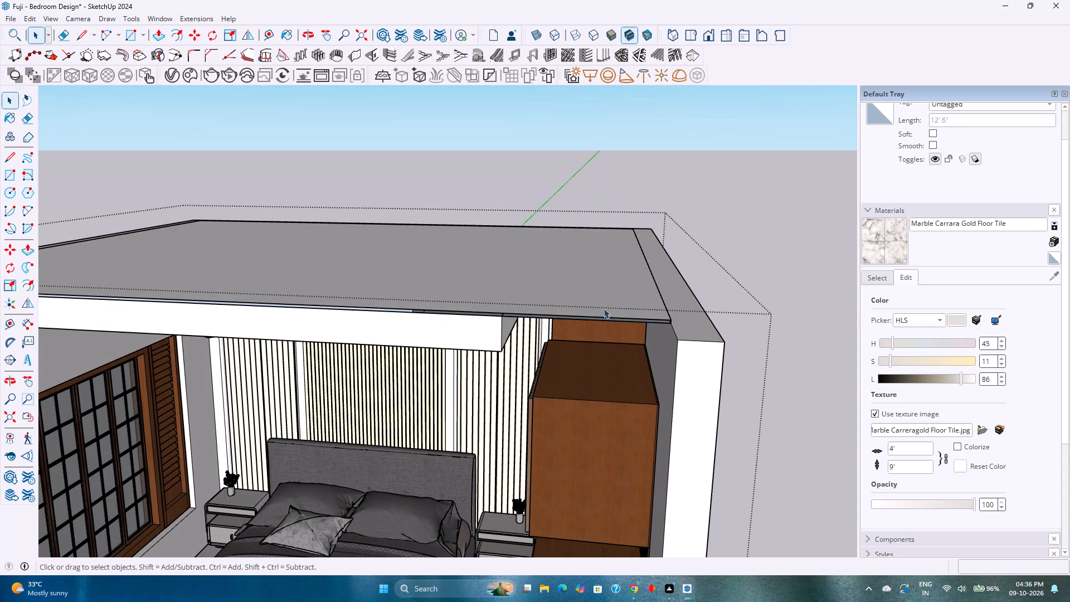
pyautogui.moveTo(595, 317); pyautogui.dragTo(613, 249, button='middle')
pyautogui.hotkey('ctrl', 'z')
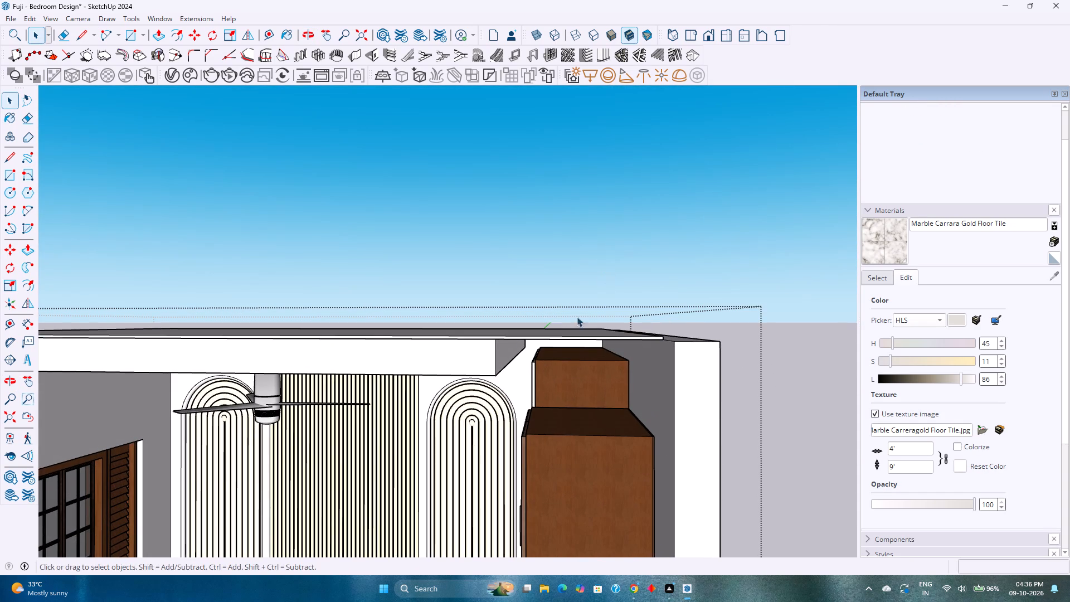
# Move the false ceiling group with its fan out of the room, beyond the bed's back wall, by about 43' 3 13/16".
pyautogui.click(493, 351)
pyautogui.moveTo(493, 351); pyautogui.dragTo(463, 418, button='middle')
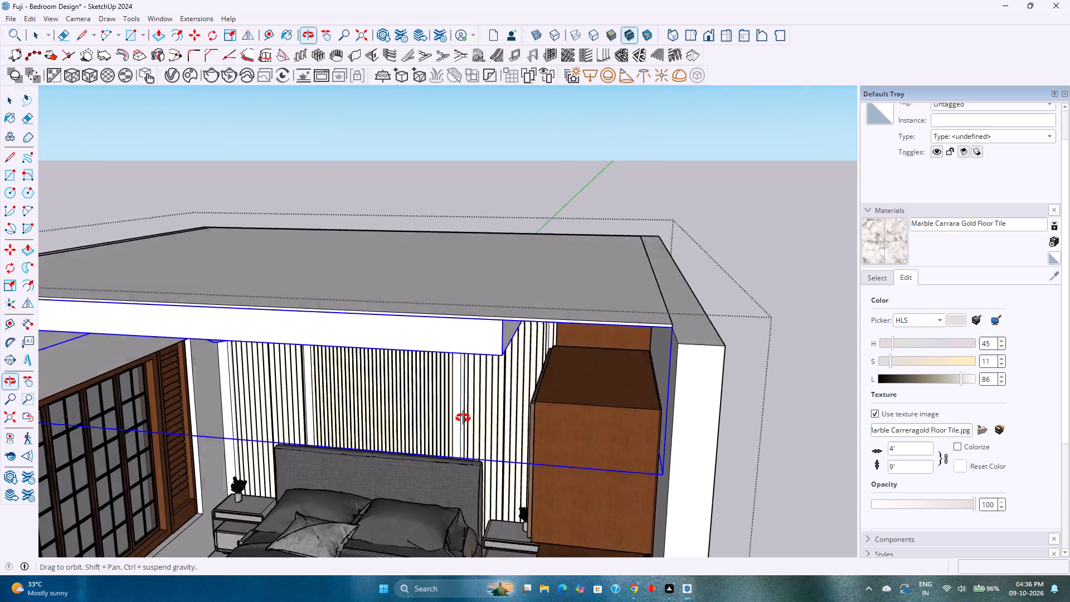
pyautogui.moveTo(463, 418); pyautogui.dragTo(385, 370, button='middle')
pyautogui.click(706, 330)
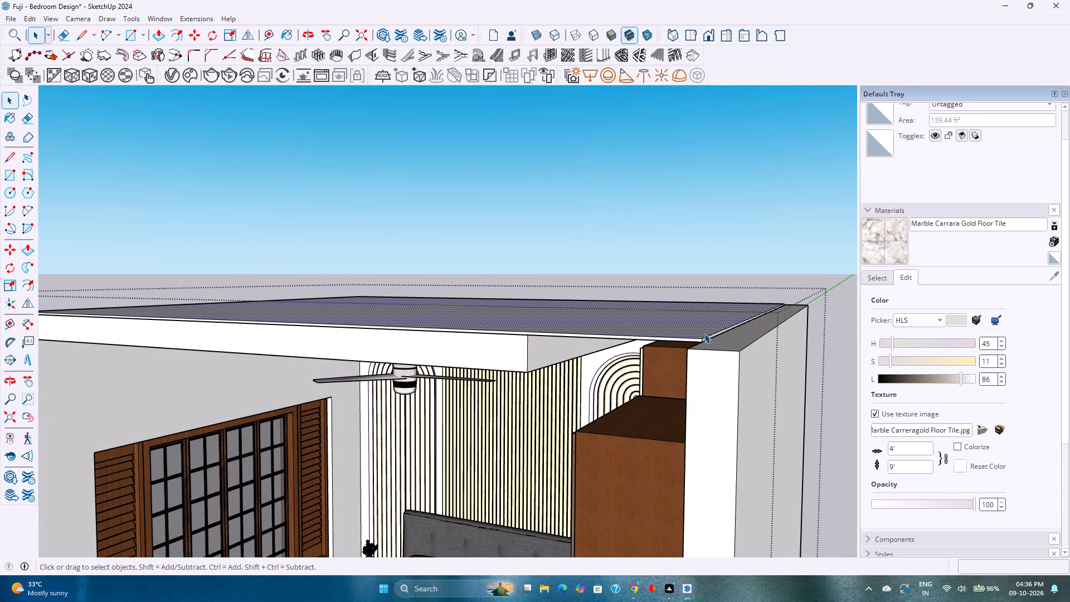
pyautogui.doubleClick(704, 333)
pyautogui.tripleClick(704, 333)
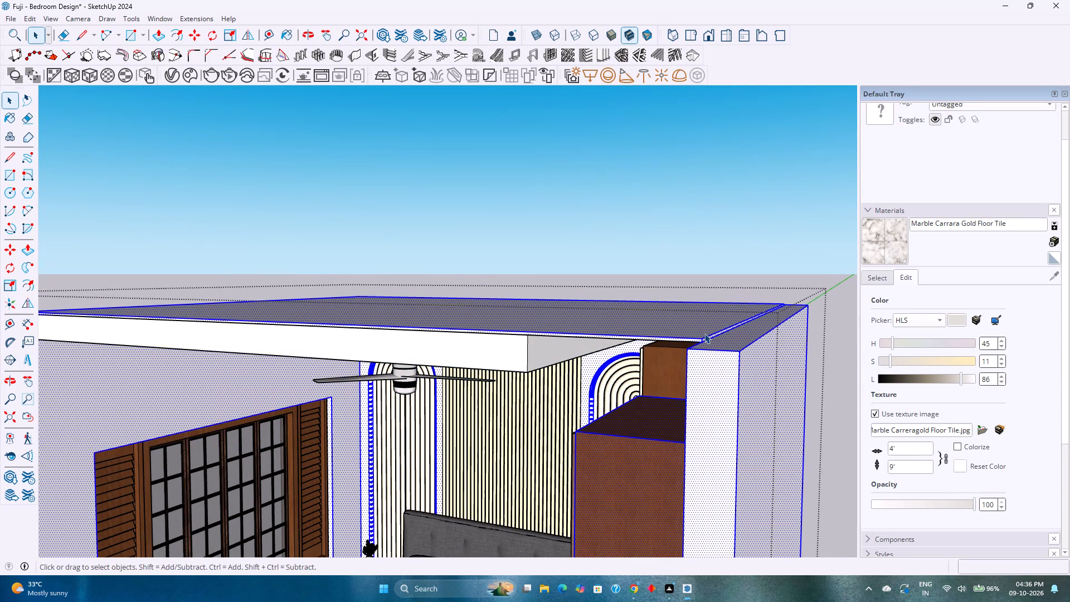
pyautogui.click(471, 357)
pyautogui.moveTo(476, 359); pyautogui.dragTo(557, 268, button='middle')
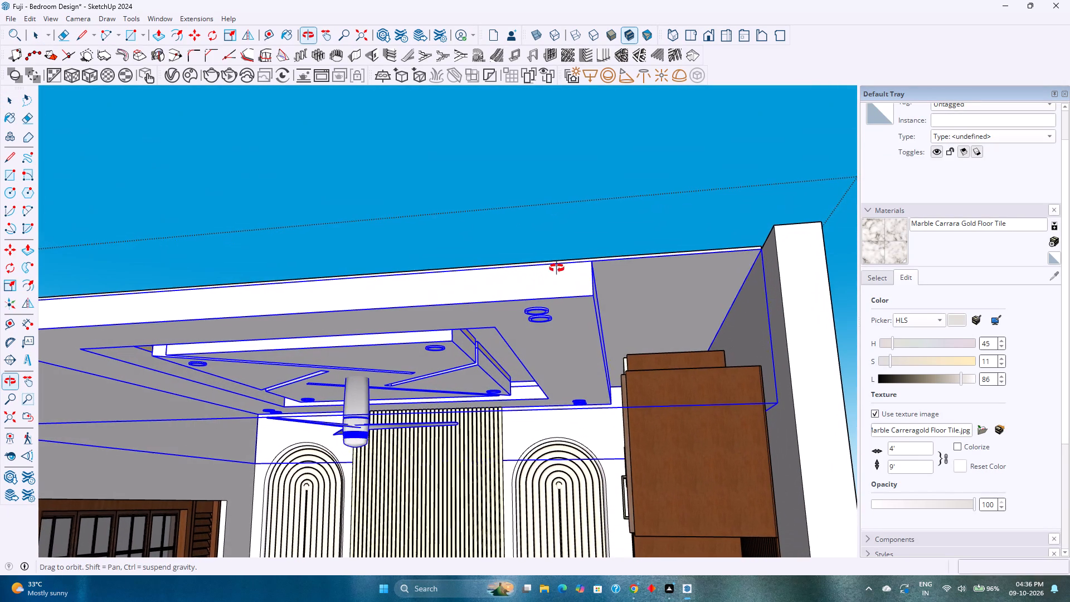
pyautogui.moveTo(557, 268); pyautogui.dragTo(557, 268, button='middle')
pyautogui.press('m')
pyautogui.click(784, 407)
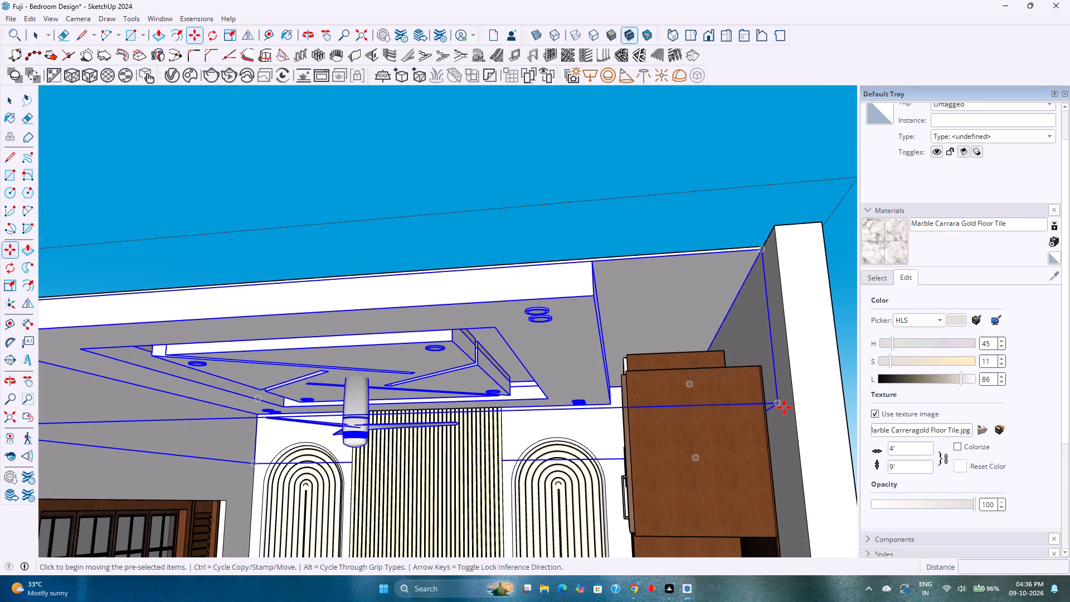
pyautogui.scroll(-1, 737, 219)
pyautogui.moveTo(737, 219); pyautogui.dragTo(698, 315, button='middle')
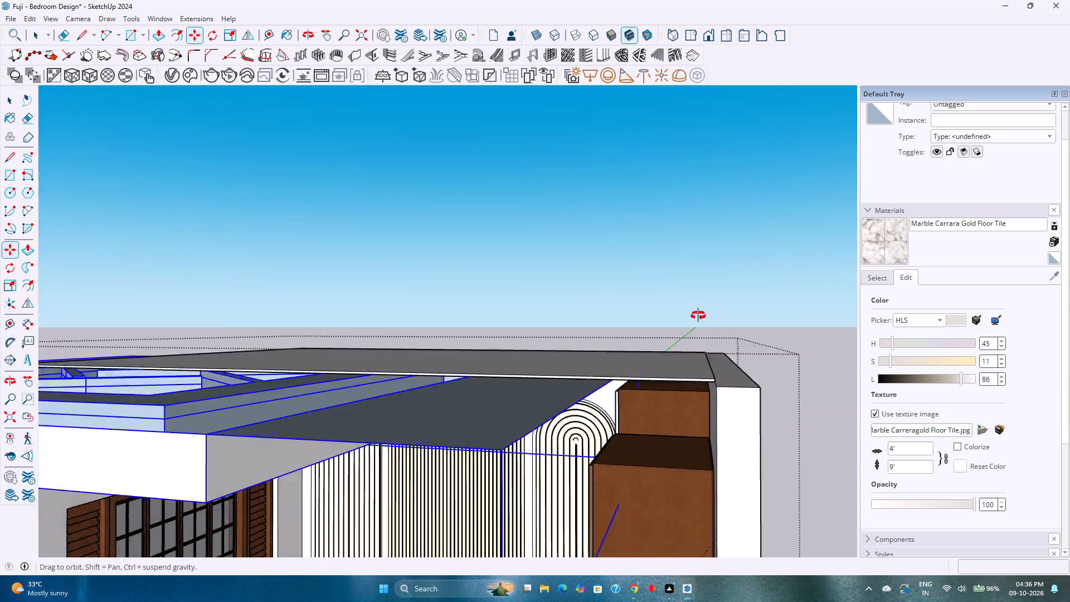
pyautogui.moveTo(698, 315); pyautogui.dragTo(685, 340, button='middle')
pyautogui.scroll(-3, 692, 320)
pyautogui.click(682, 287)
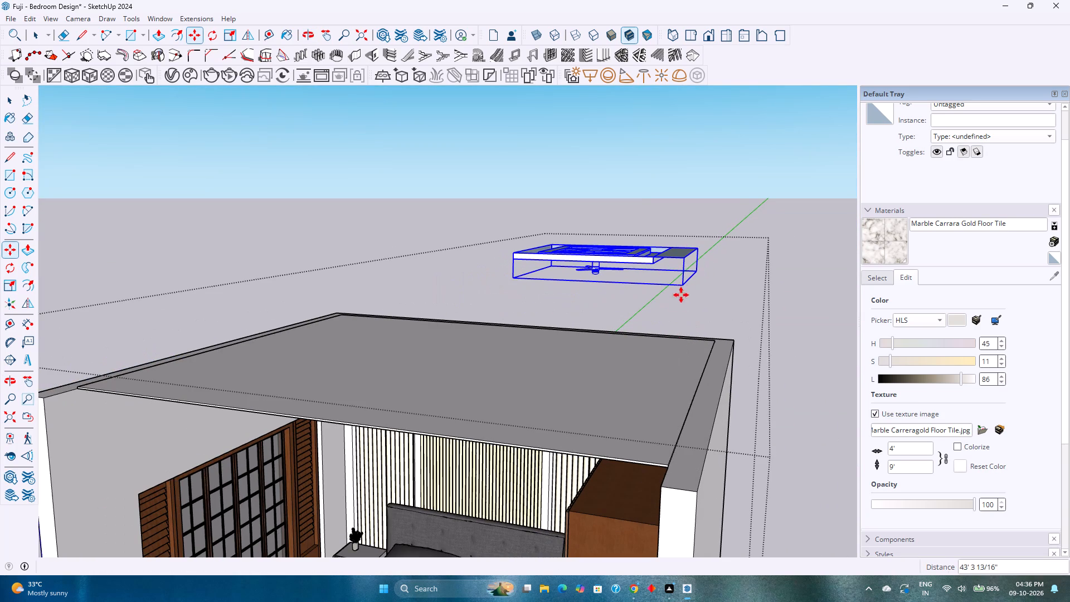
pyautogui.press('space')
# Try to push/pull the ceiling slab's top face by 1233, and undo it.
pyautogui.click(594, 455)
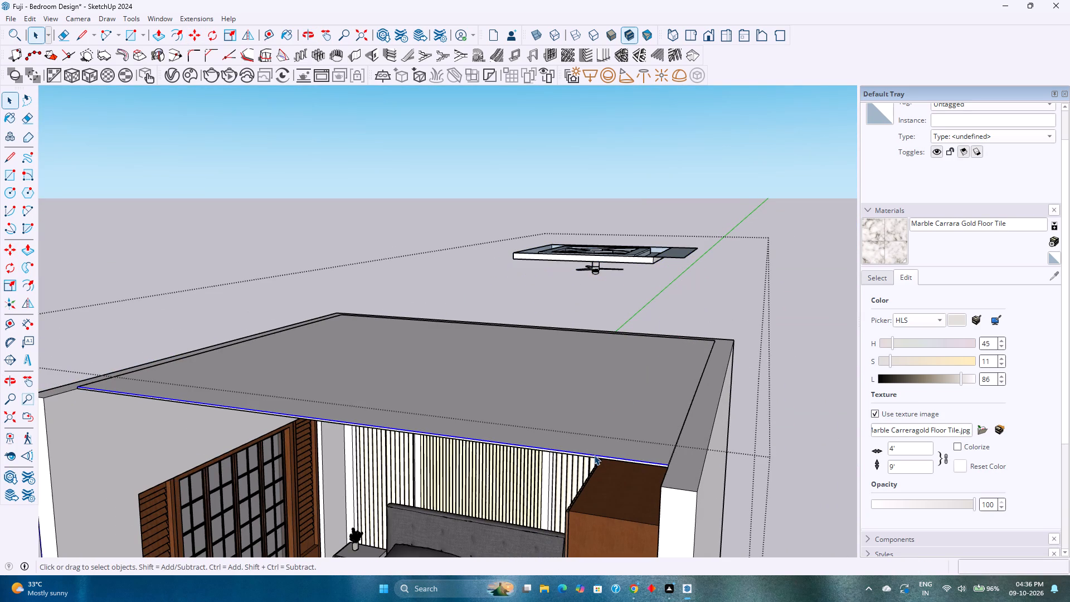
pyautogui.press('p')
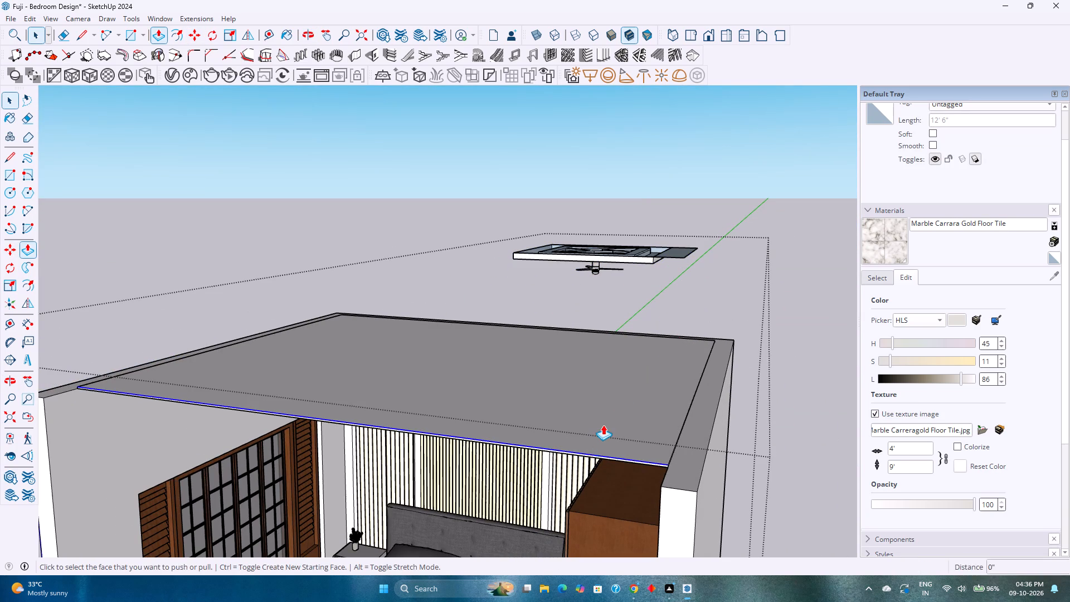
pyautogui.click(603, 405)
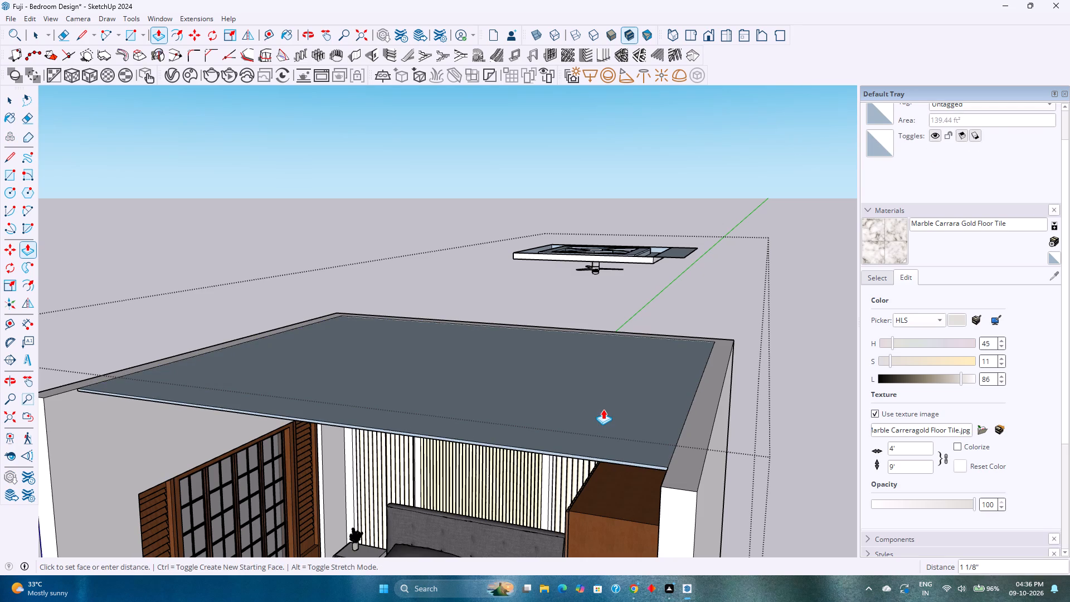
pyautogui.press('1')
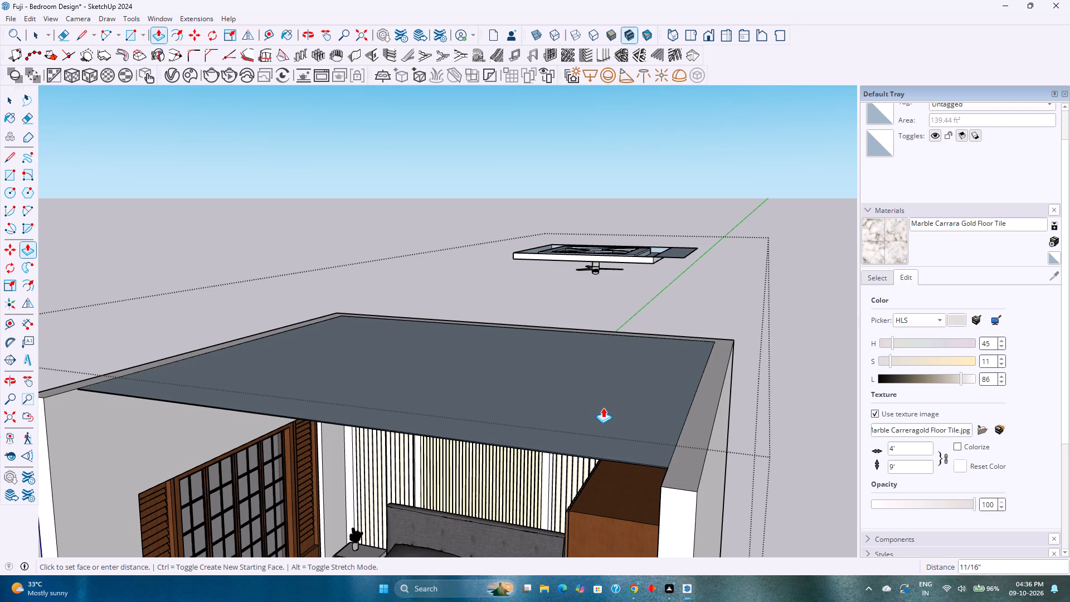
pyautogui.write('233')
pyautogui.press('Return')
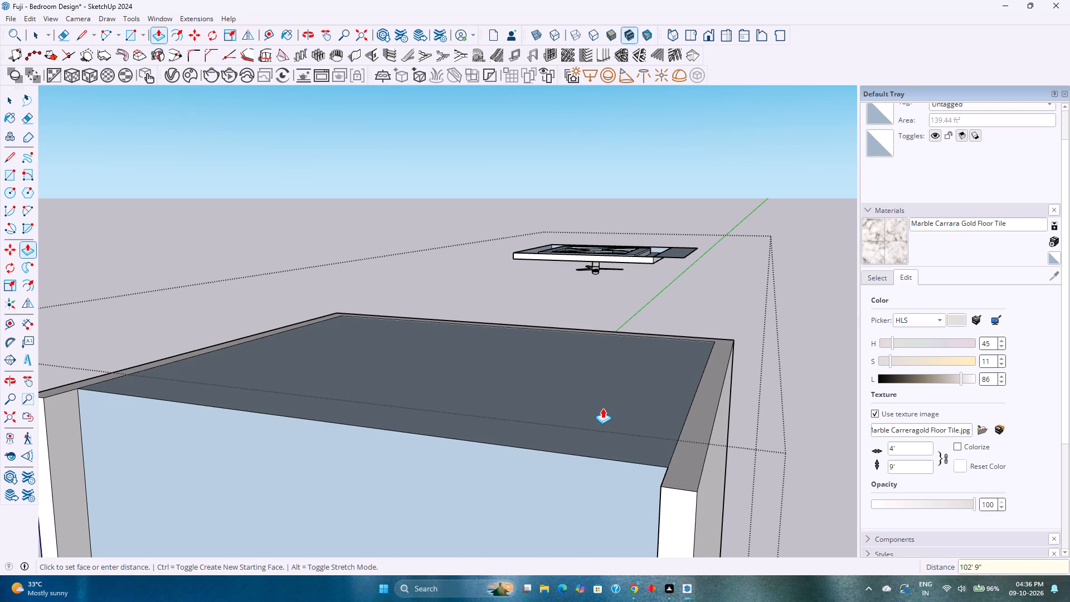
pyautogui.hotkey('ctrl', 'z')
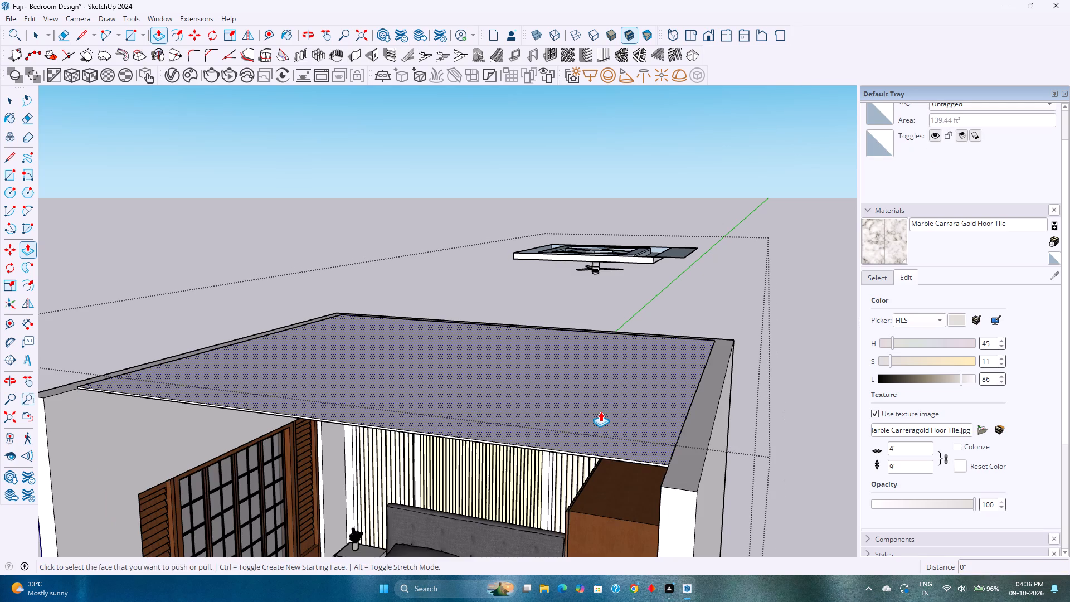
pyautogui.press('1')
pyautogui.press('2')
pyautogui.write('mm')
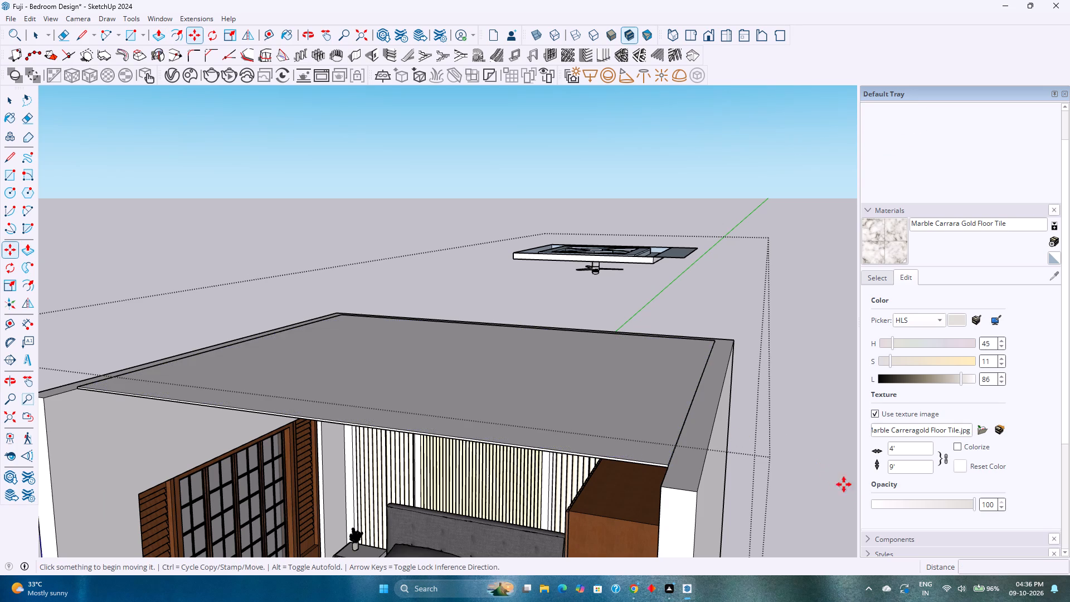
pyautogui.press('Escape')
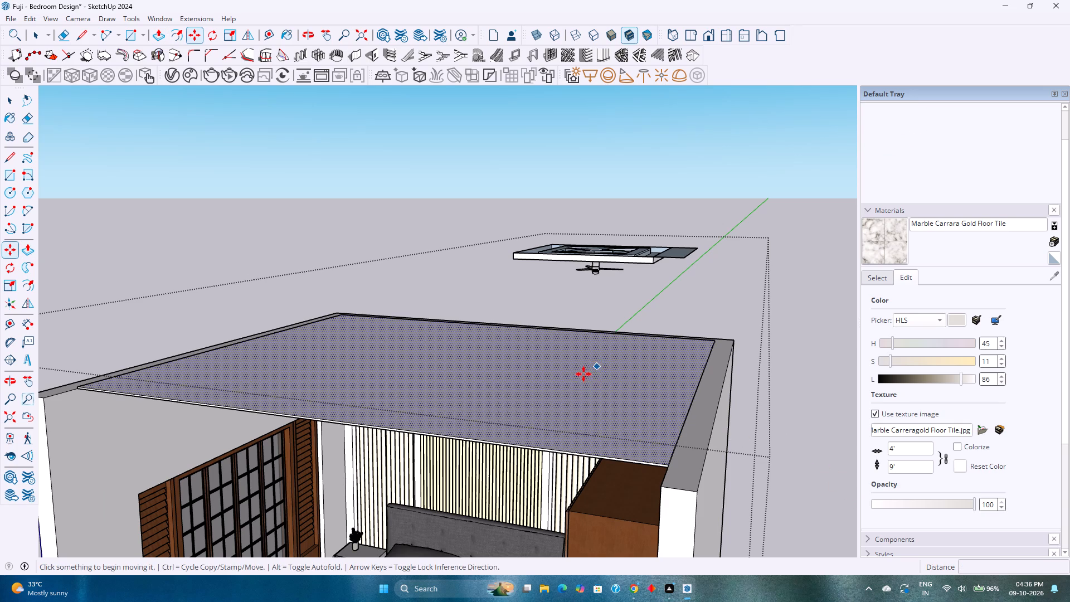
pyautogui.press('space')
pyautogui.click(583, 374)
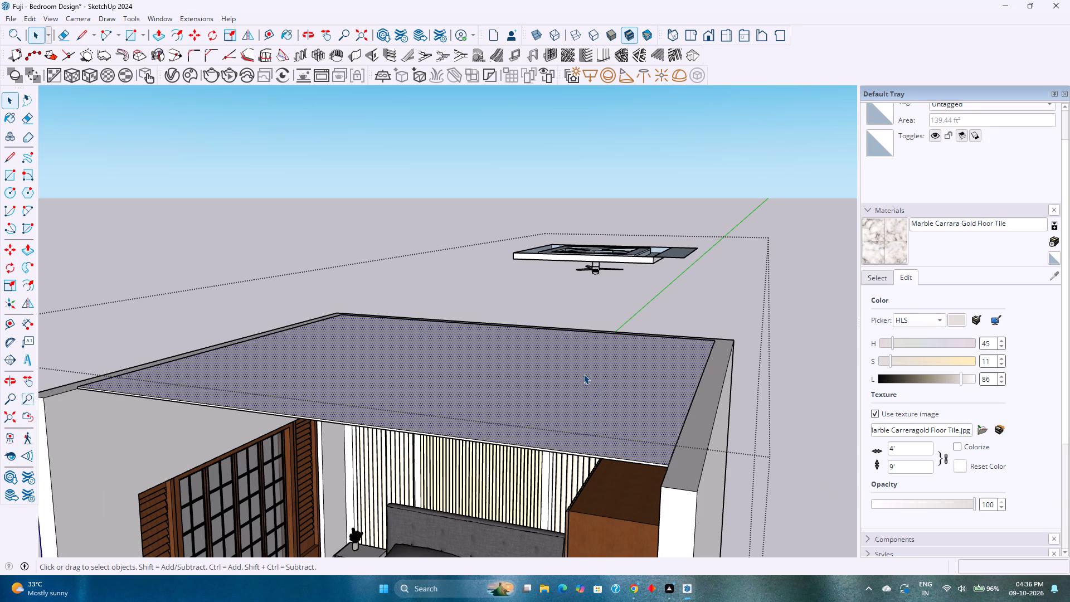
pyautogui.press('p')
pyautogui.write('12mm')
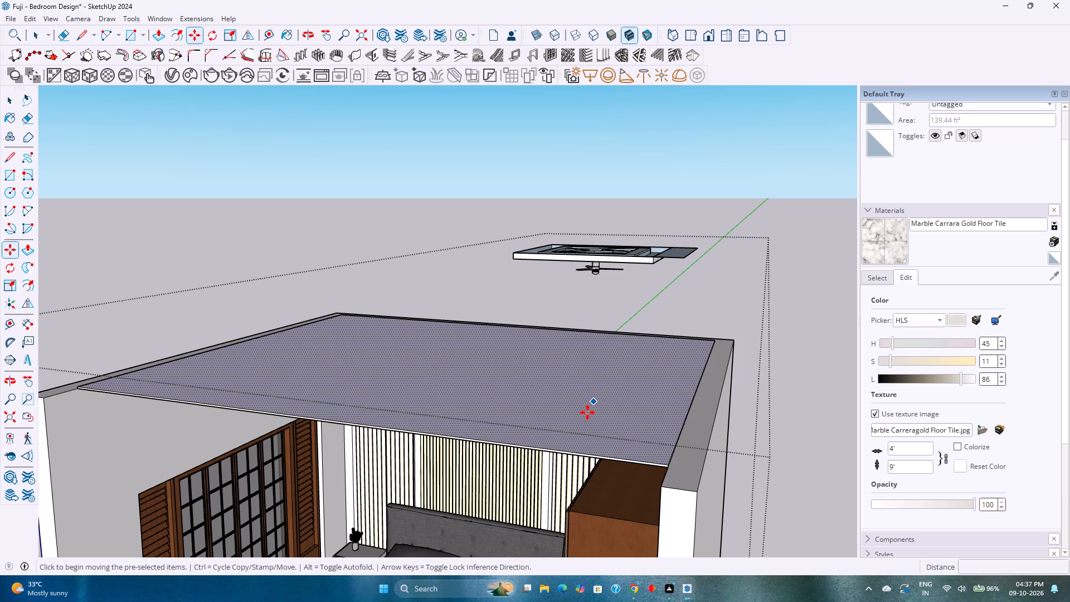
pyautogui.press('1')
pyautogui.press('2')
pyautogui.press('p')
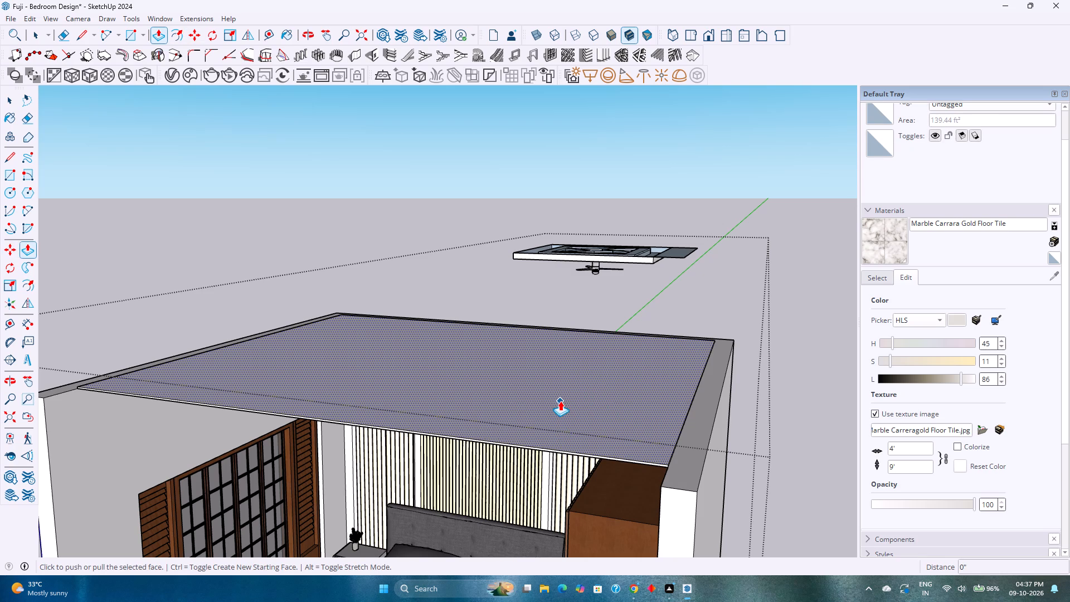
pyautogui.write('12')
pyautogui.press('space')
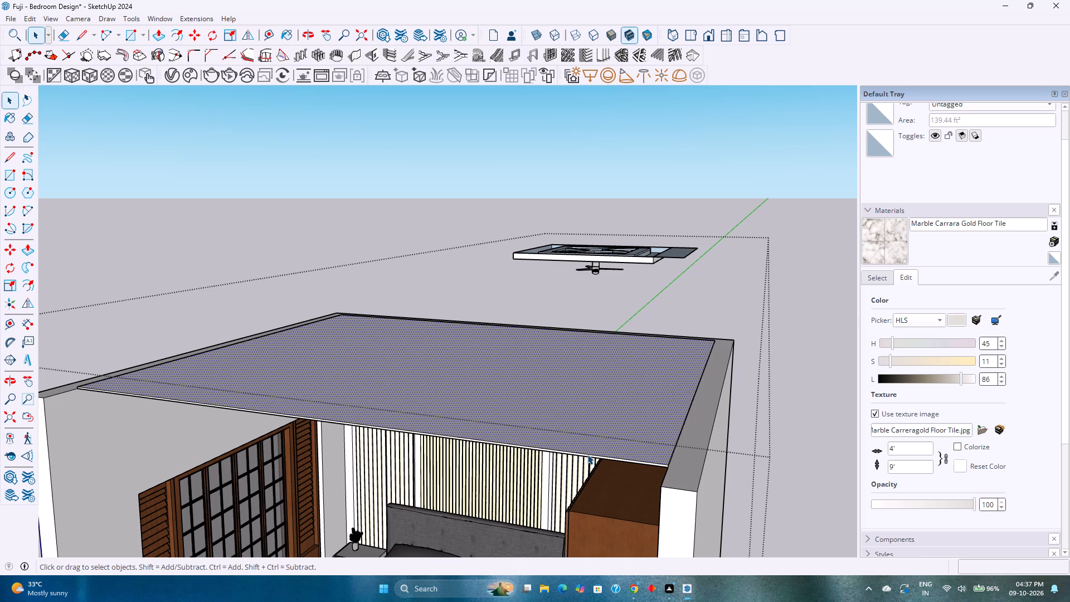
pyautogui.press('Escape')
# Push/pull the ceiling slab's top face down by 12 mm.
pyautogui.doubleClick(590, 396)
pyautogui.click(590, 396)
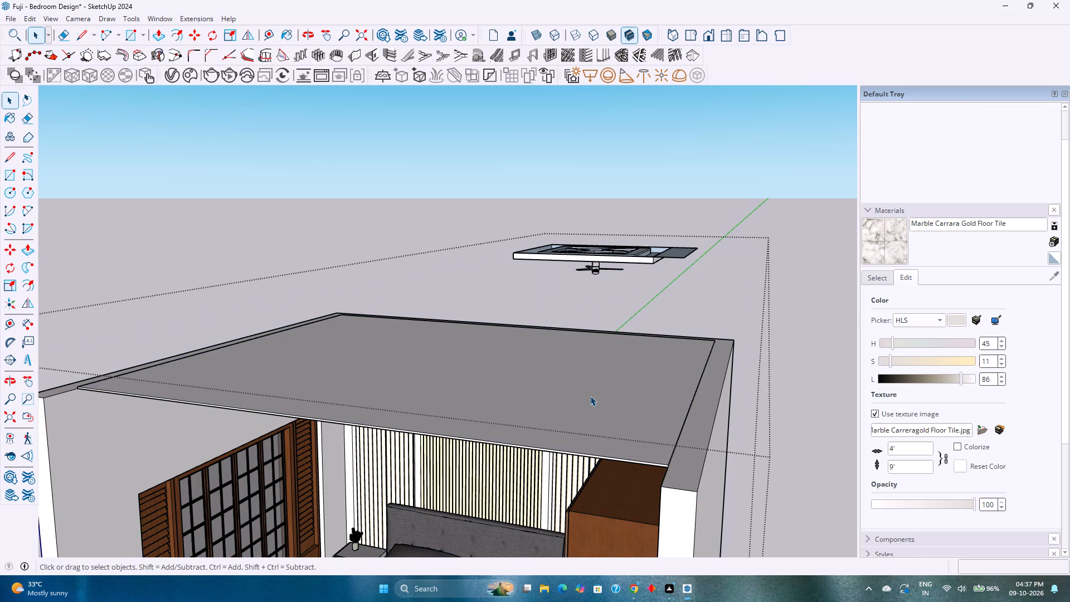
pyautogui.click(590, 396)
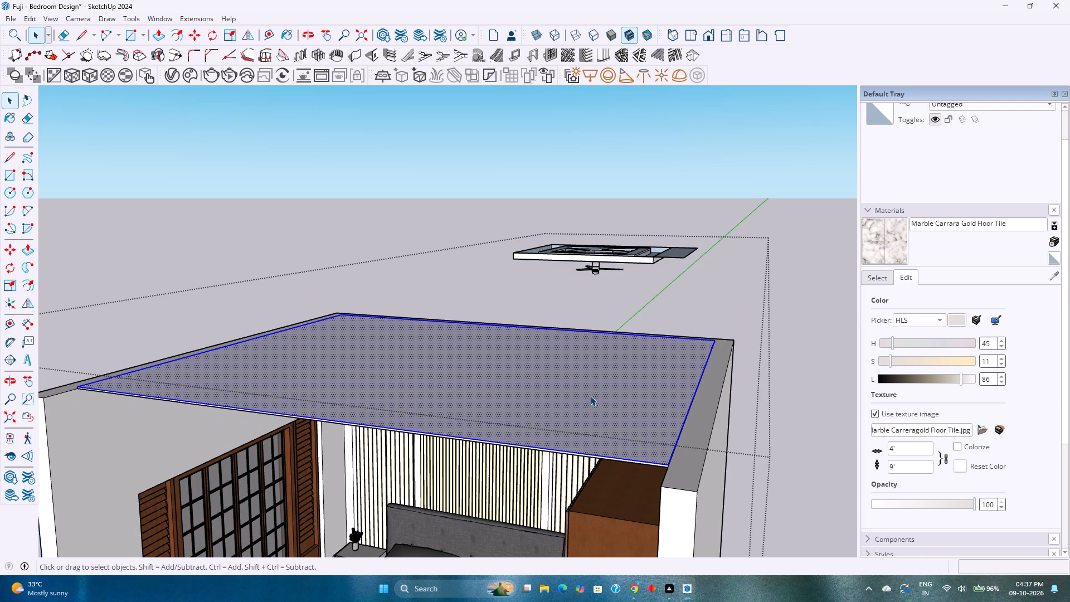
pyautogui.press('p')
pyautogui.write('12')
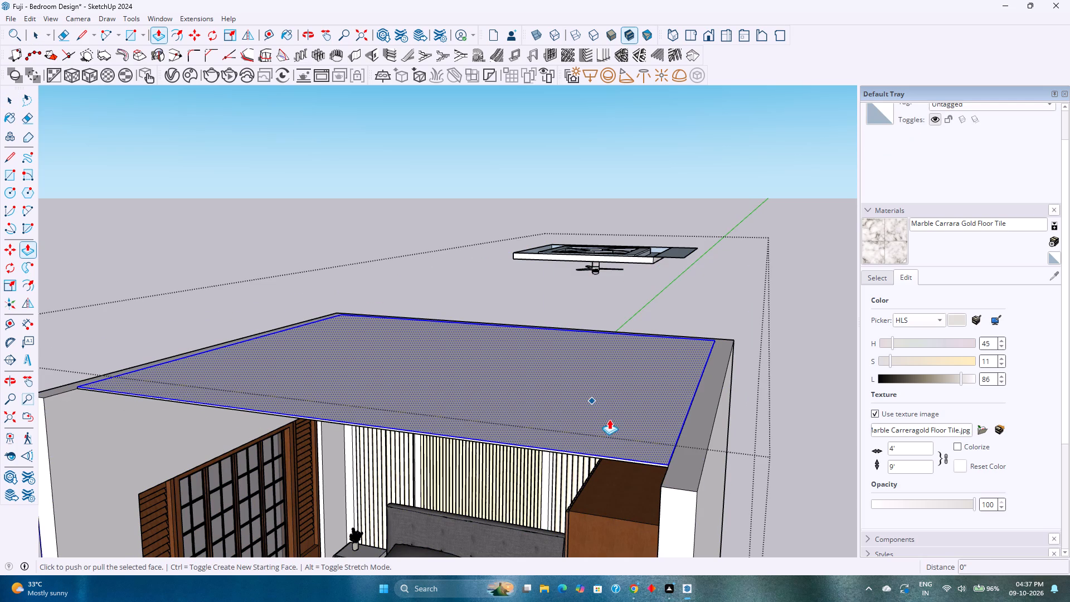
pyautogui.click(605, 421)
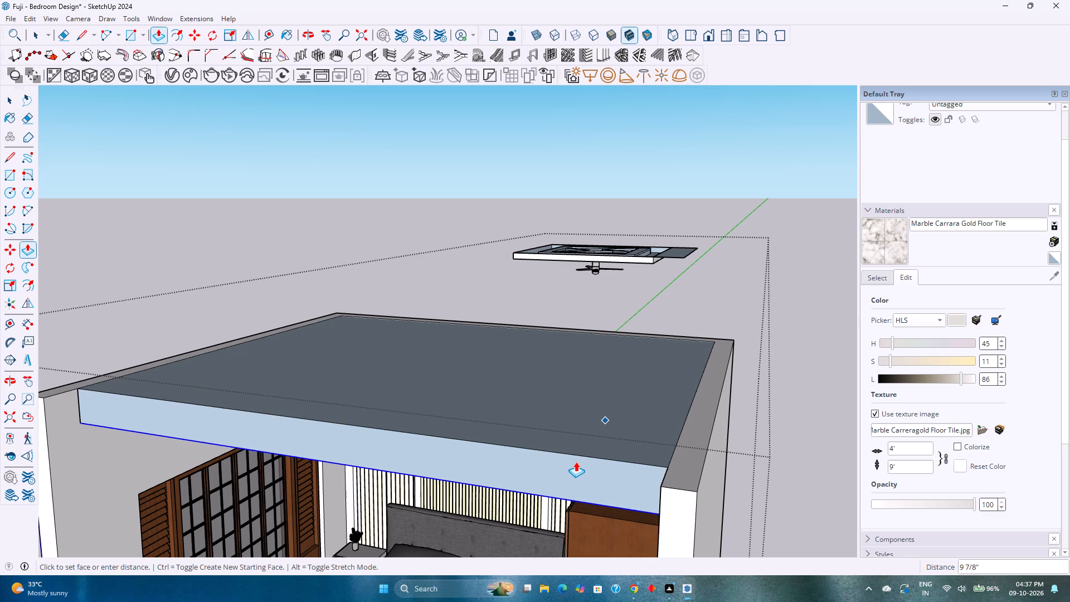
pyautogui.press('1')
pyautogui.press('2')
pyautogui.press('m')
pyautogui.press('m')
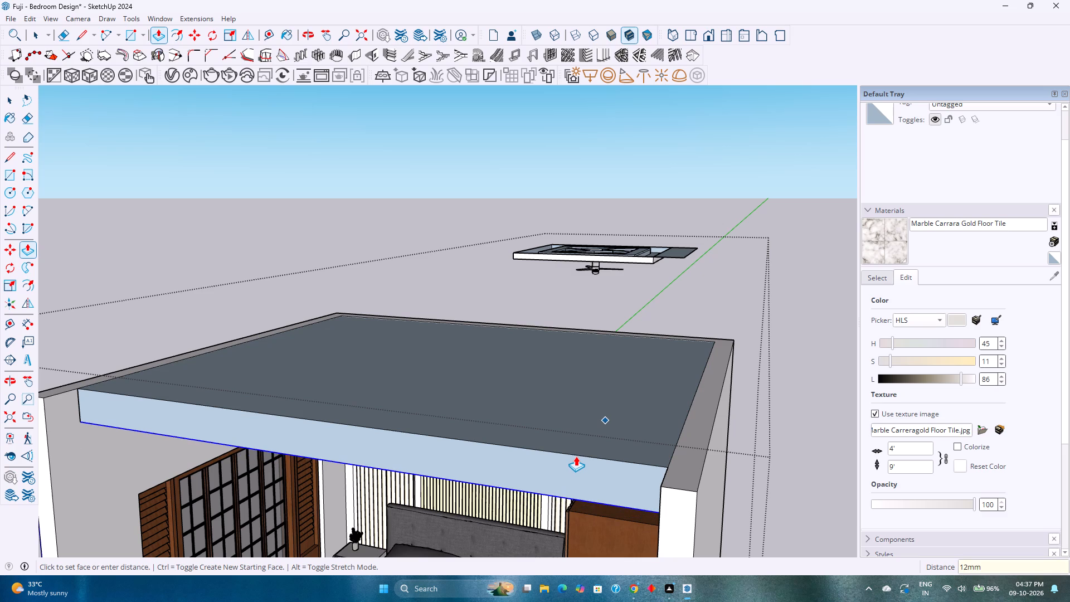
pyautogui.press('Return')
pyautogui.press('space')
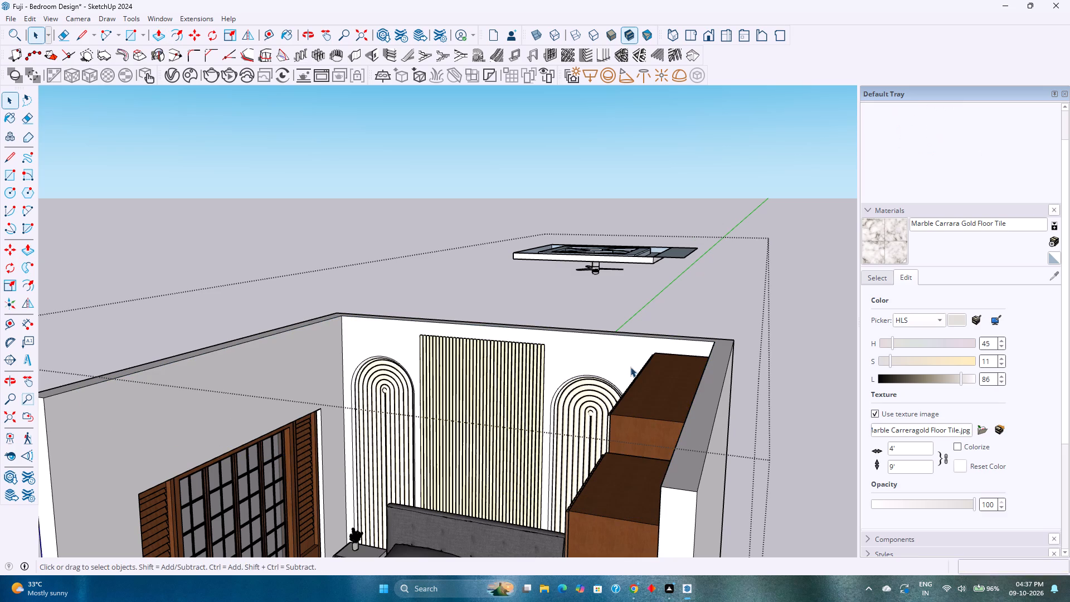
# Open the relocated false ceiling's nested group for editing its frame geometry.
pyautogui.press('Escape')
pyautogui.click(645, 258)
pyautogui.doubleClick(644, 258)
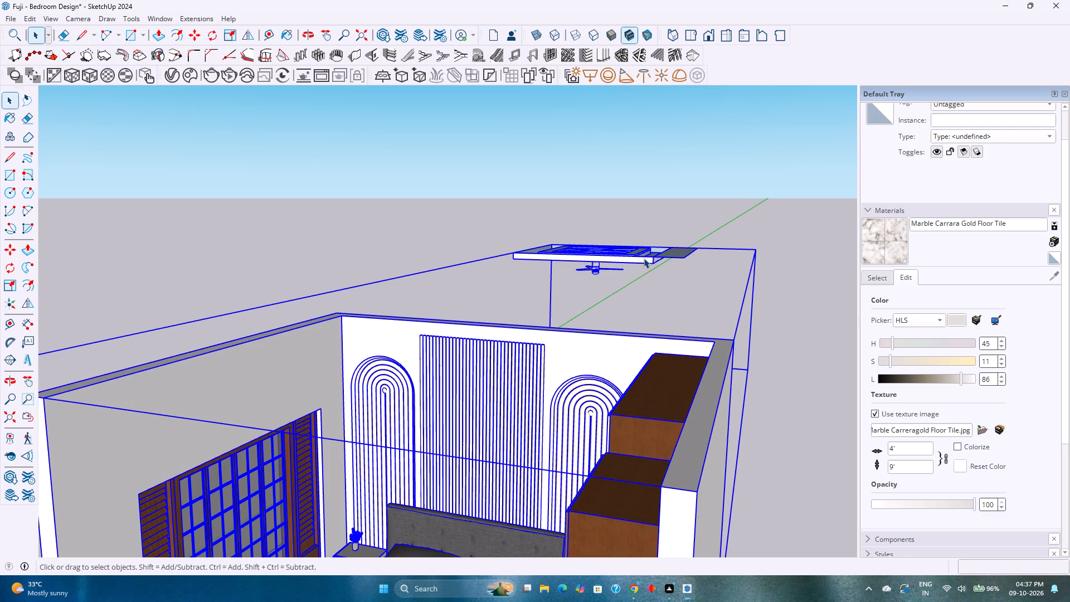
pyautogui.click(644, 258)
pyautogui.moveTo(638, 261); pyautogui.dragTo(650, 269, button='right')
pyautogui.moveTo(638, 261); pyautogui.dragTo(659, 292, button='middle')
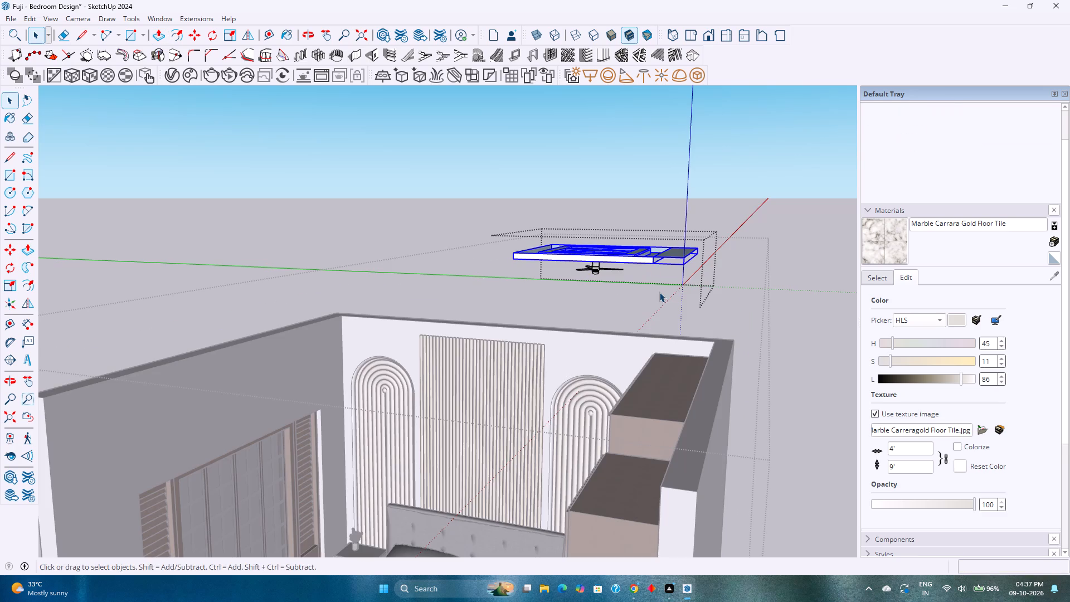
pyautogui.press('Escape')
pyautogui.click(643, 260)
pyautogui.doubleClick(643, 260)
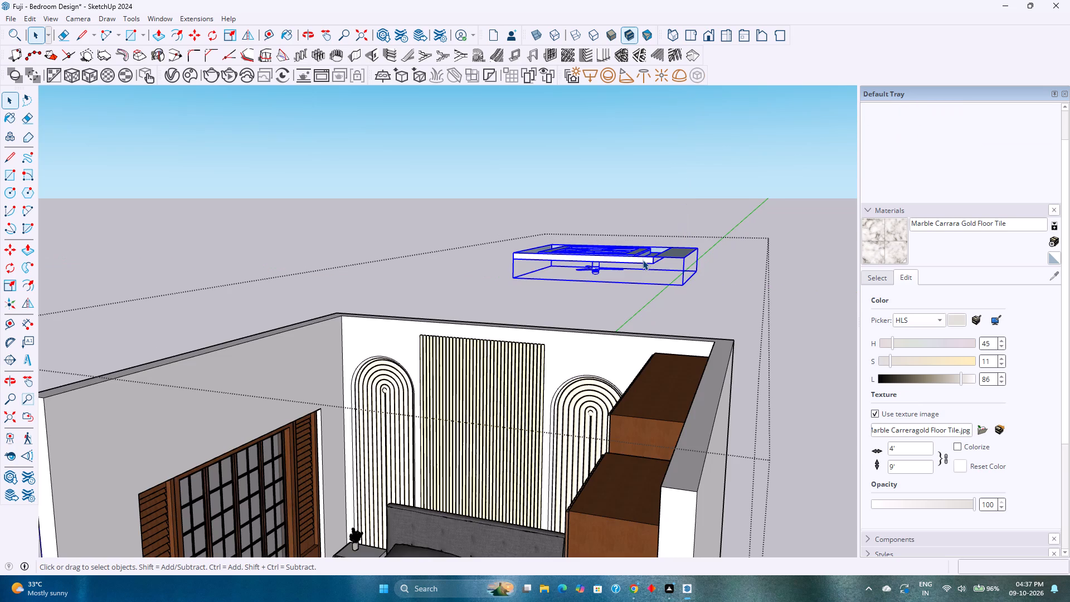
pyautogui.scroll(3, 643, 260)
pyautogui.moveTo(648, 263); pyautogui.dragTo(644, 398, button='middle')
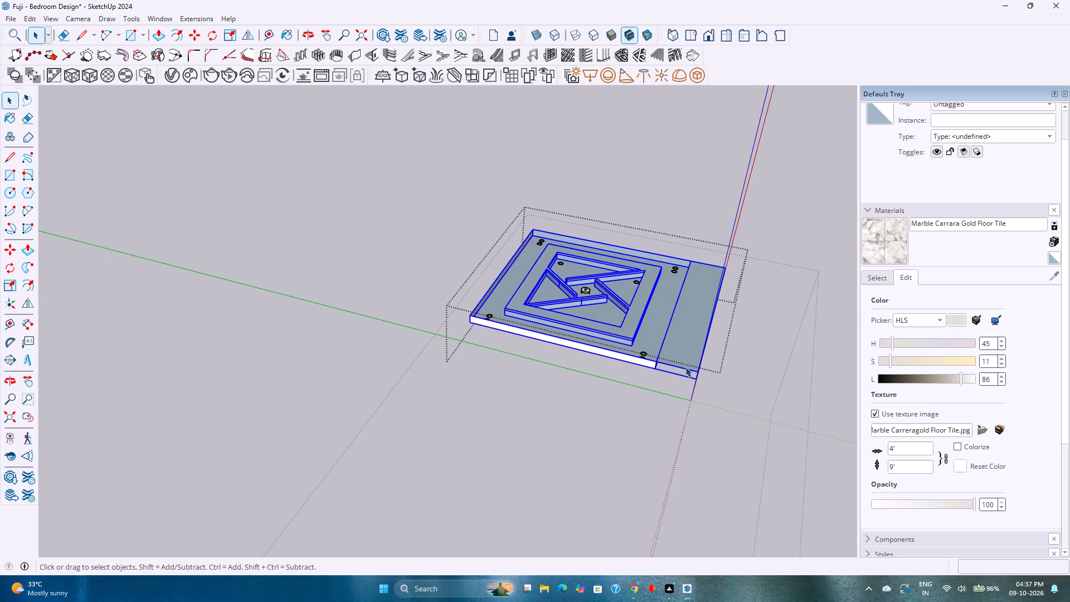
pyautogui.scroll(2, 683, 357)
pyautogui.click(682, 349)
pyautogui.doubleClick(645, 366)
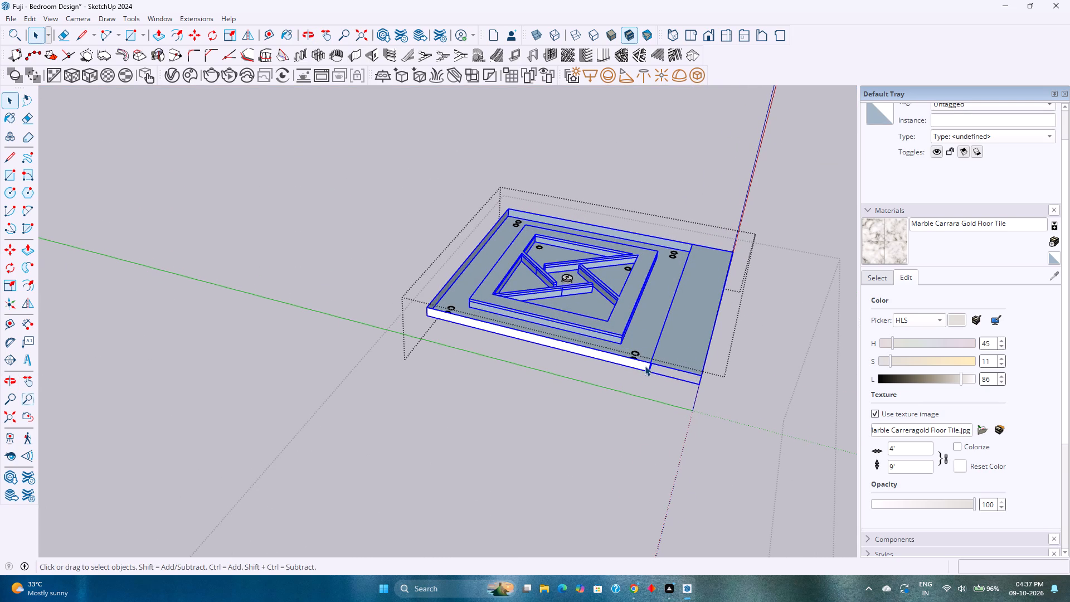
# Delete the flat strip beside the false ceiling frame, including its outer edge and two leftover end edges.
pyautogui.scroll(5, 653, 361)
pyautogui.click(741, 328)
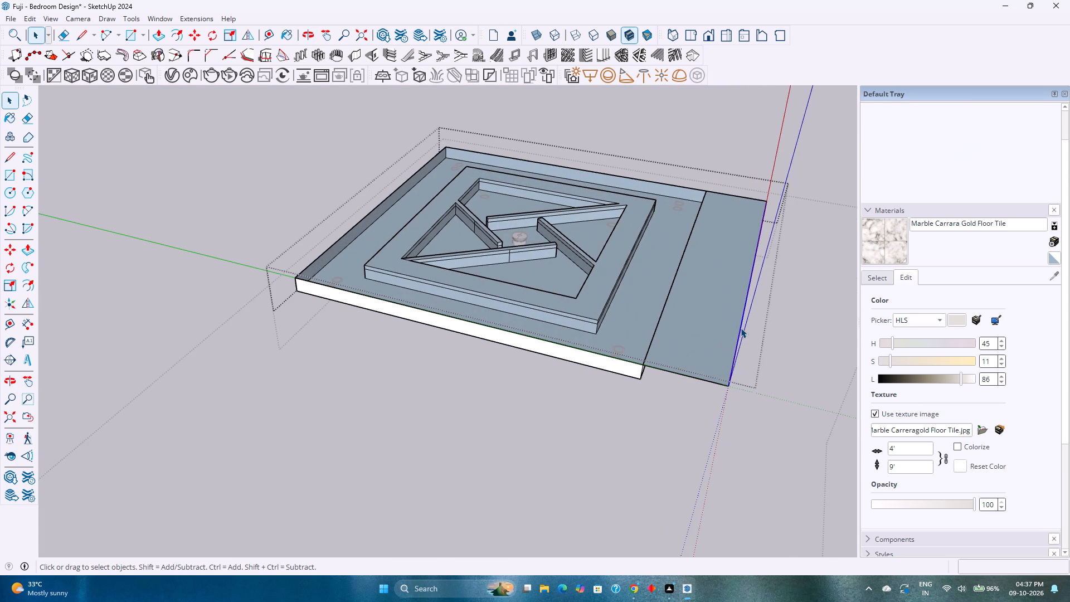
pyautogui.press('Delete')
pyautogui.click(699, 378)
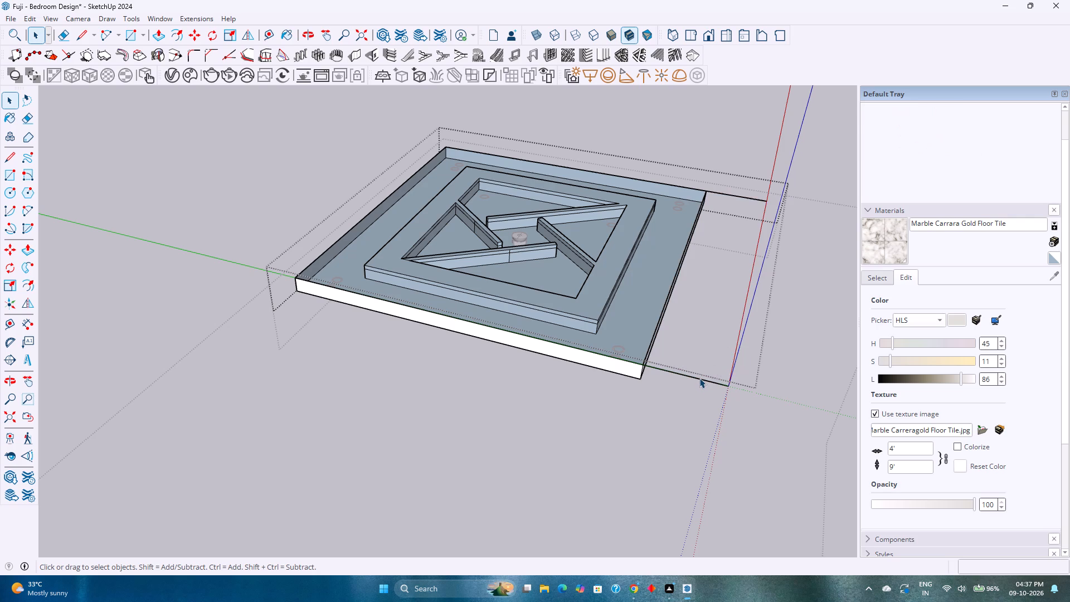
pyautogui.press('Delete')
pyautogui.click(731, 193)
pyautogui.press('Delete')
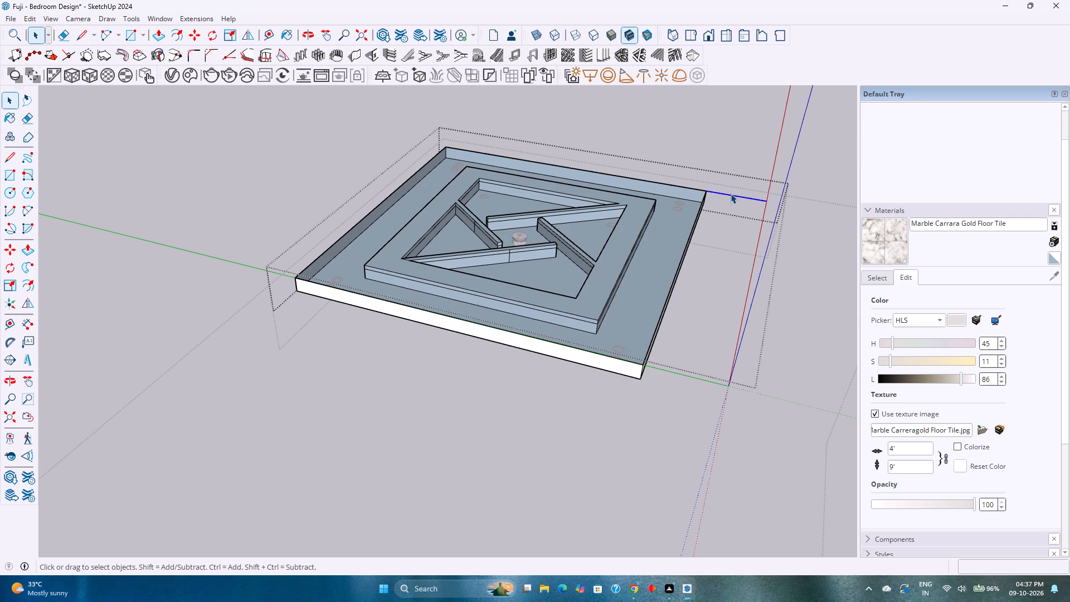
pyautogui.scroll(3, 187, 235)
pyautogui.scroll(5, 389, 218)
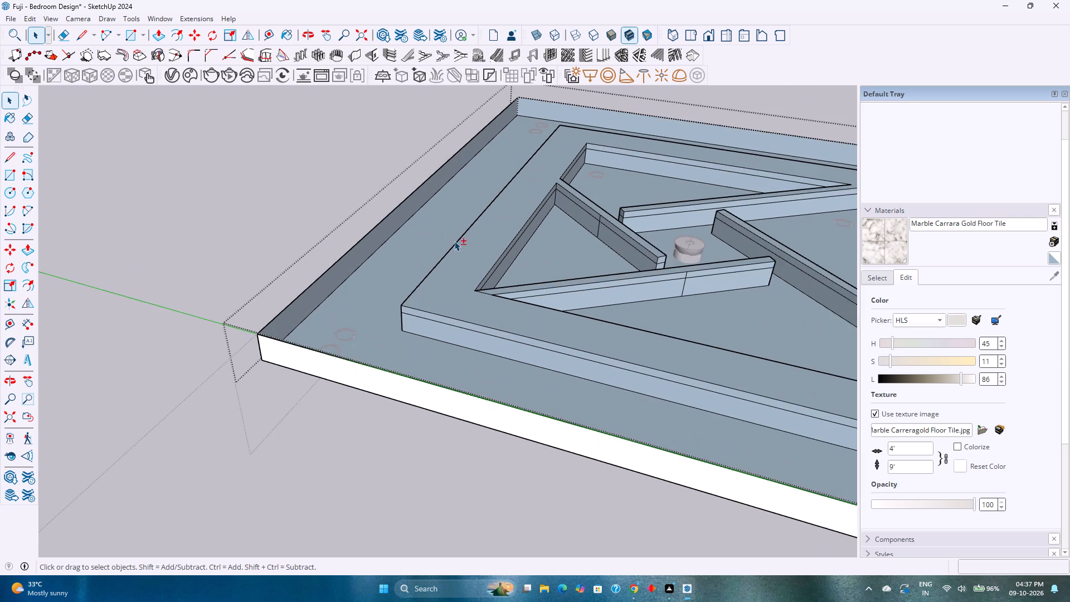
# Draw a rectangle about 11' 1 7/8" by 10' 4 15/16" across opposite top corners of the false ceiling's outer frame to cover its recess.
pyautogui.keyDown('shift'); pyautogui.moveTo(426, 254); pyautogui.dragTo(226, 338, button='middle'); pyautogui.keyUp('shift')
pyautogui.scroll(-2, 226, 329)
pyautogui.moveTo(226, 329); pyautogui.dragTo(332, 349, button='middle')
pyautogui.keyDown('shift'); pyautogui.moveTo(370, 348); pyautogui.dragTo(244, 300, button='middle'); pyautogui.keyUp('shift')
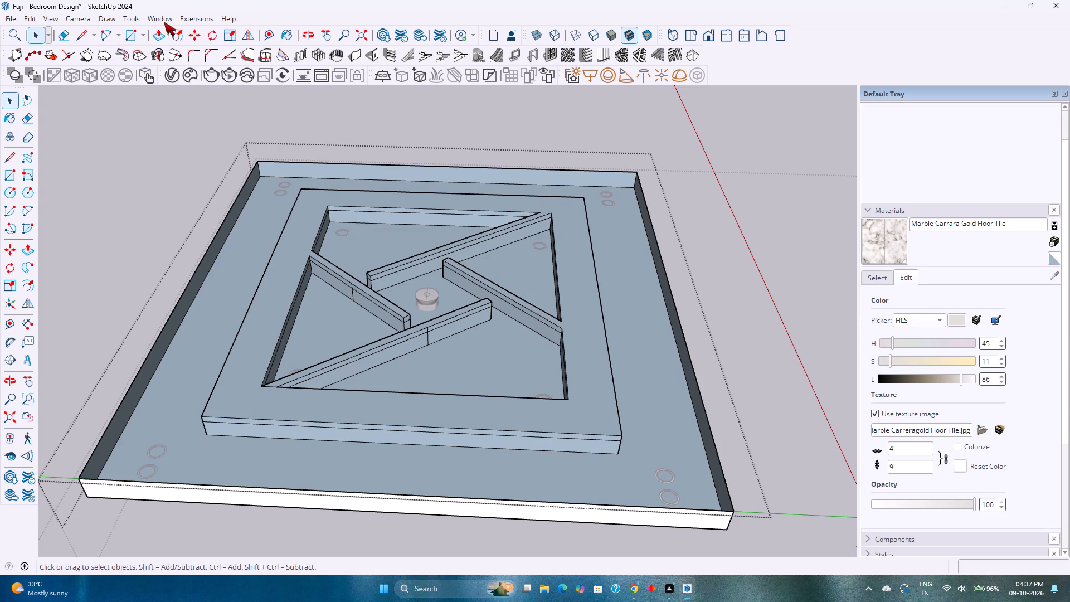
pyautogui.click(138, 38)
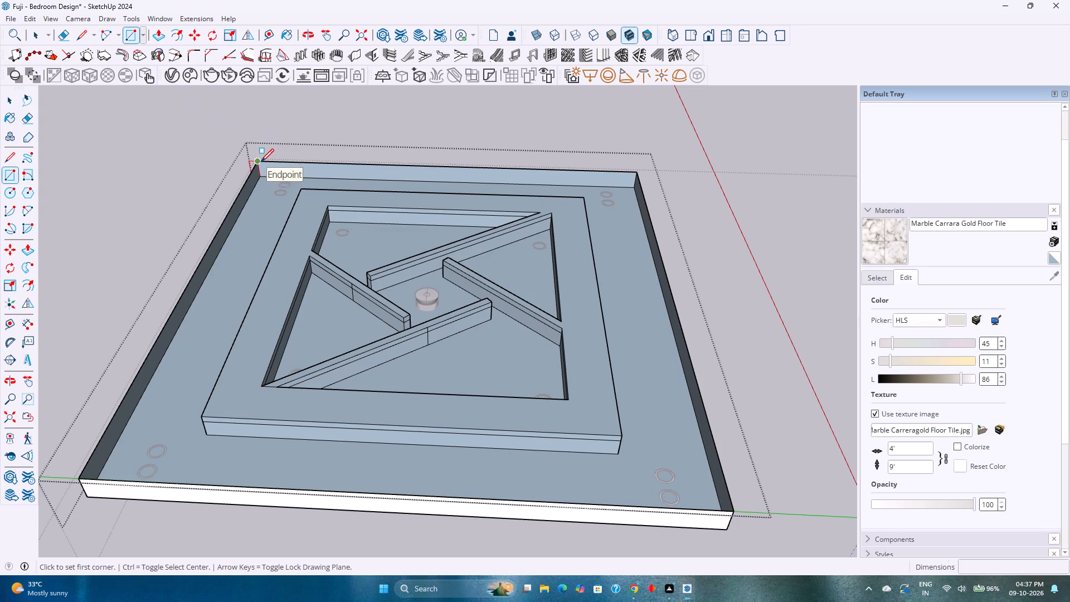
pyautogui.click(261, 162)
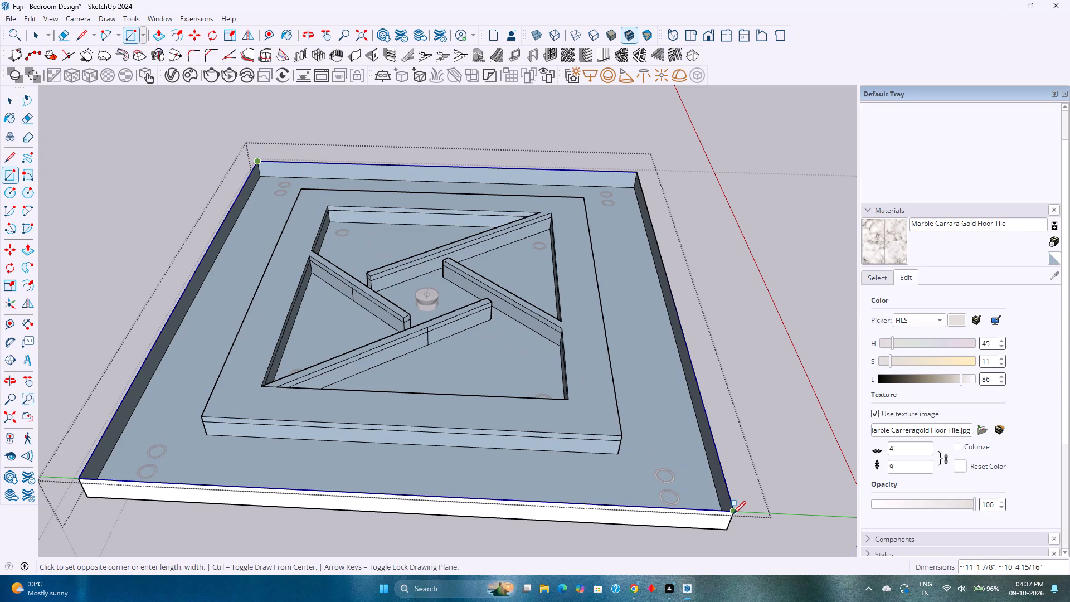
pyautogui.click(733, 514)
pyautogui.press('space')
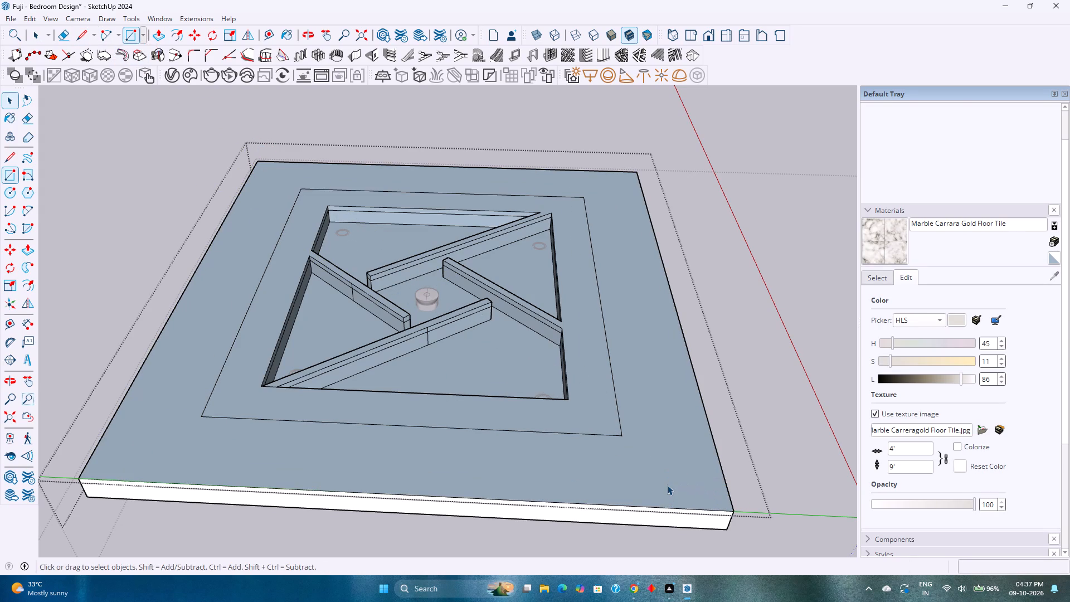
# Push/pull the outer ring of the new top face up by 0.5.
pyautogui.click(667, 485)
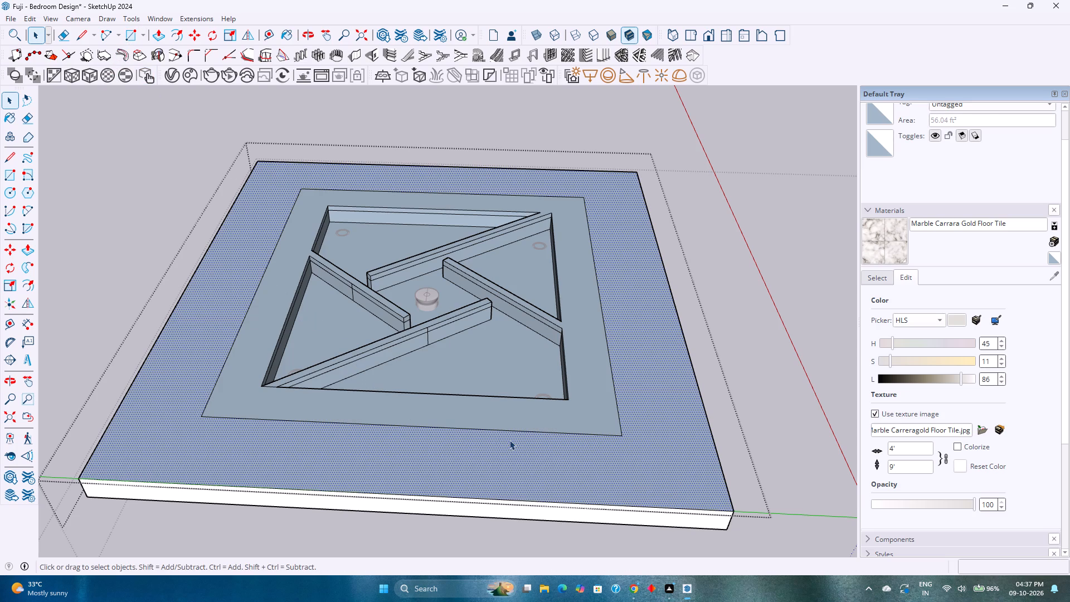
pyautogui.press('p')
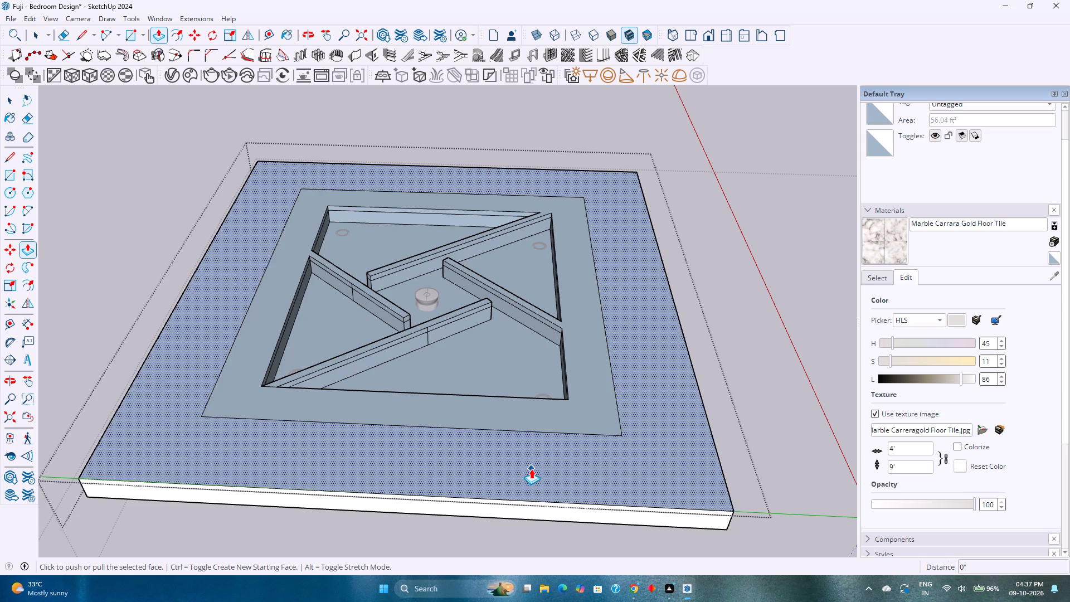
pyautogui.click(531, 469)
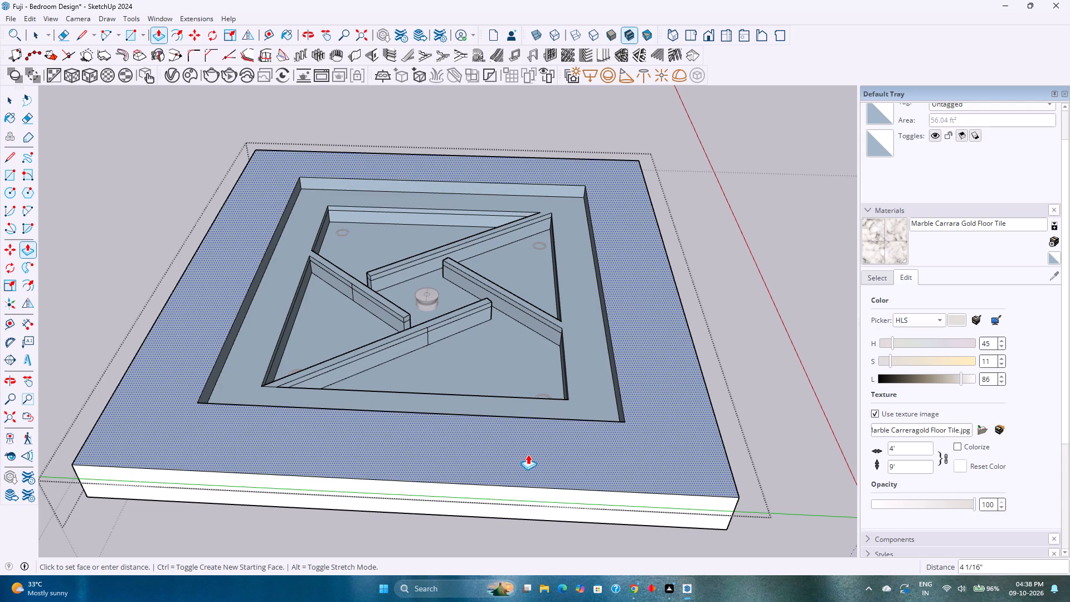
pyautogui.write('0.')
pyautogui.press('5')
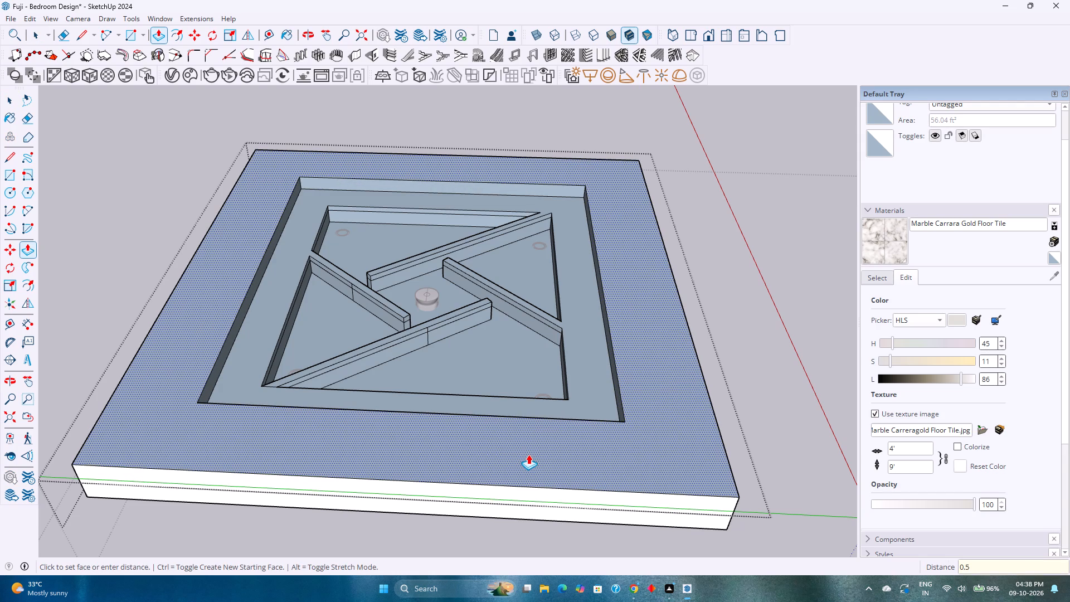
pyautogui.press('Return')
pyautogui.press('space')
# Push/pull the narrow inner side face of the raised ring about 7' 3 15/16" across to the opposite side, covering the central opening.
pyautogui.moveTo(526, 458); pyautogui.dragTo(464, 420, button='middle')
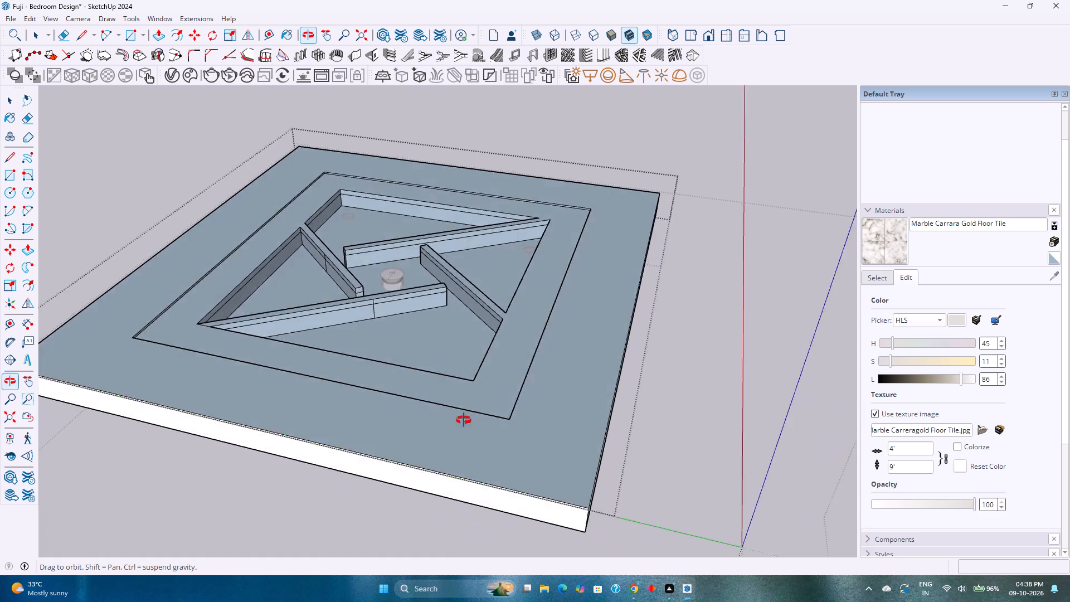
pyautogui.moveTo(464, 420); pyautogui.dragTo(676, 361, button='middle')
pyautogui.scroll(12, 706, 269)
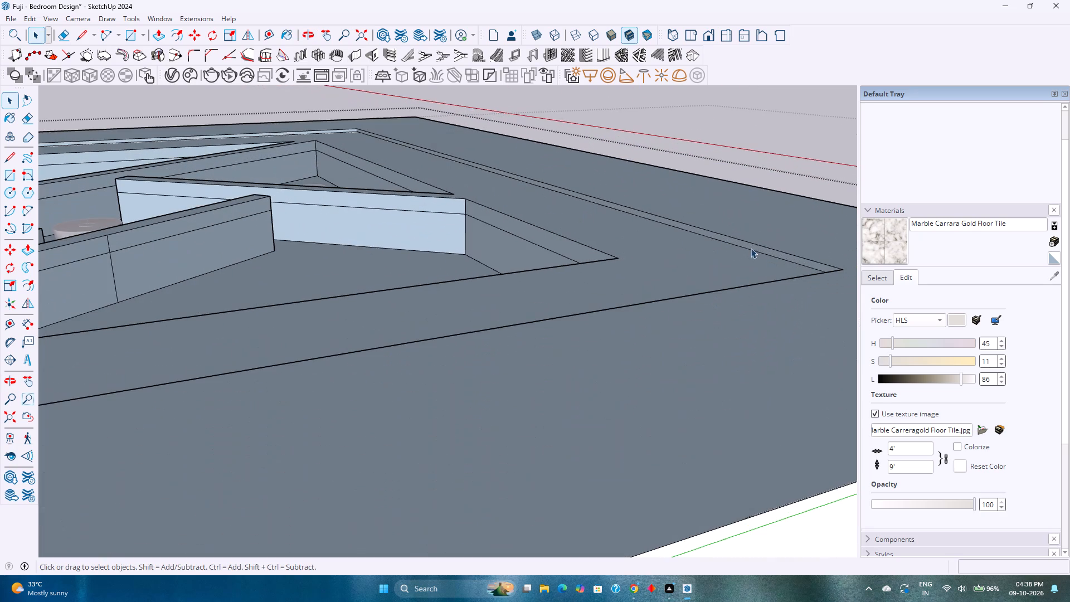
pyautogui.press('p')
pyautogui.click(767, 250)
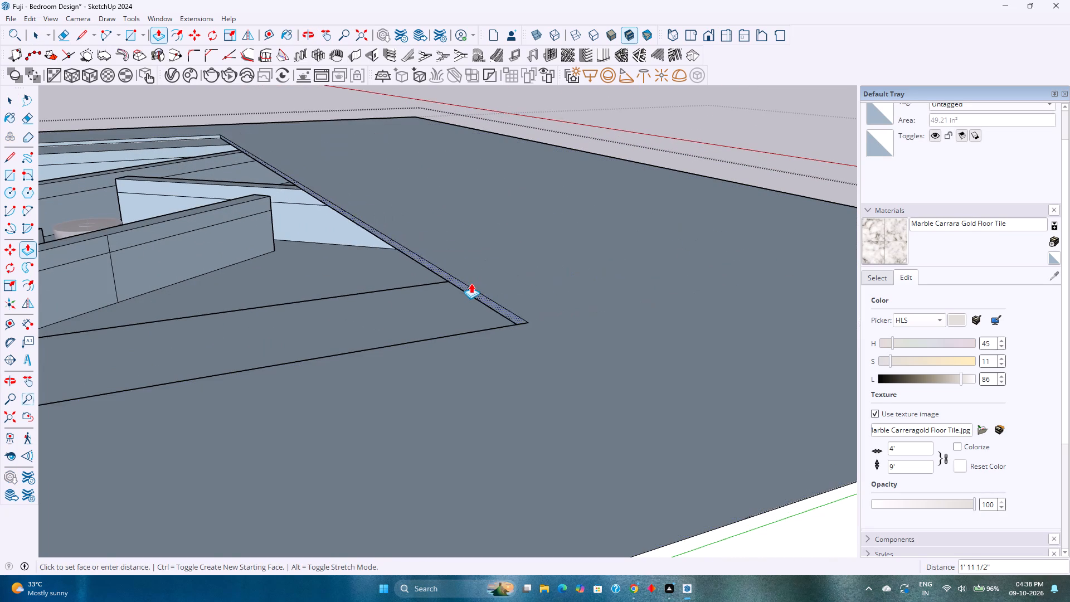
pyautogui.scroll(-15, 471, 283)
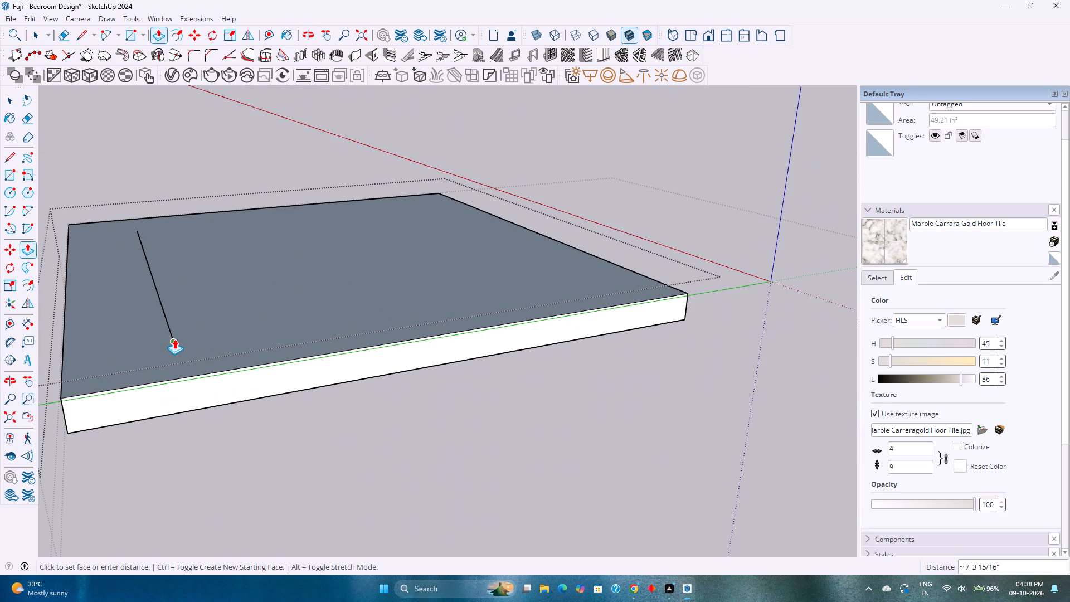
pyautogui.click(172, 340)
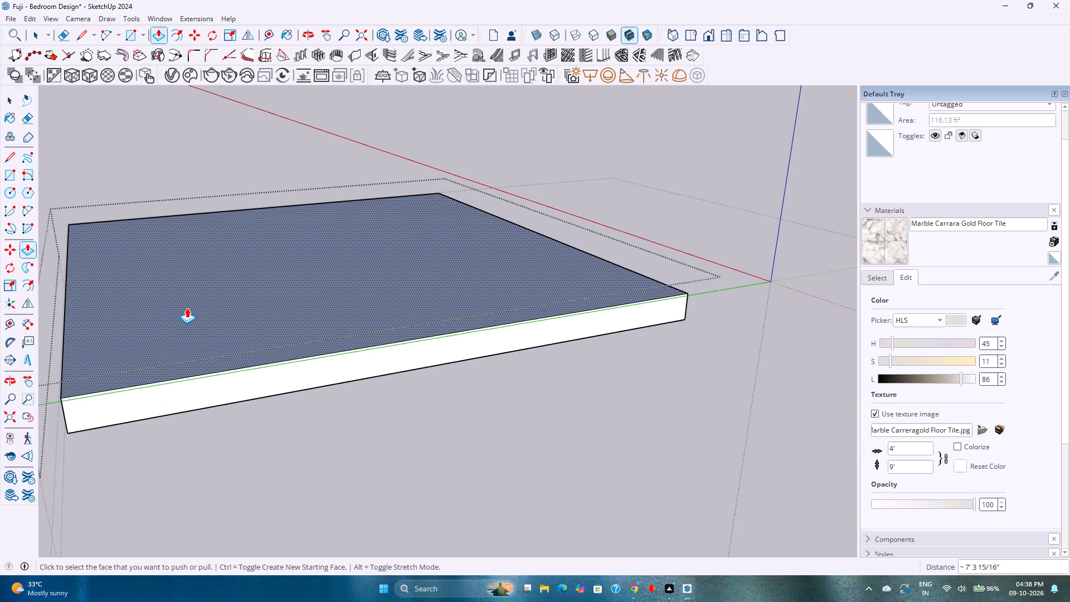
# Reverse the false ceiling's large top face, check the underside, and leave the nested group.
pyautogui.press('space')
pyautogui.click(187, 308)
pyautogui.rightClick(187, 308)
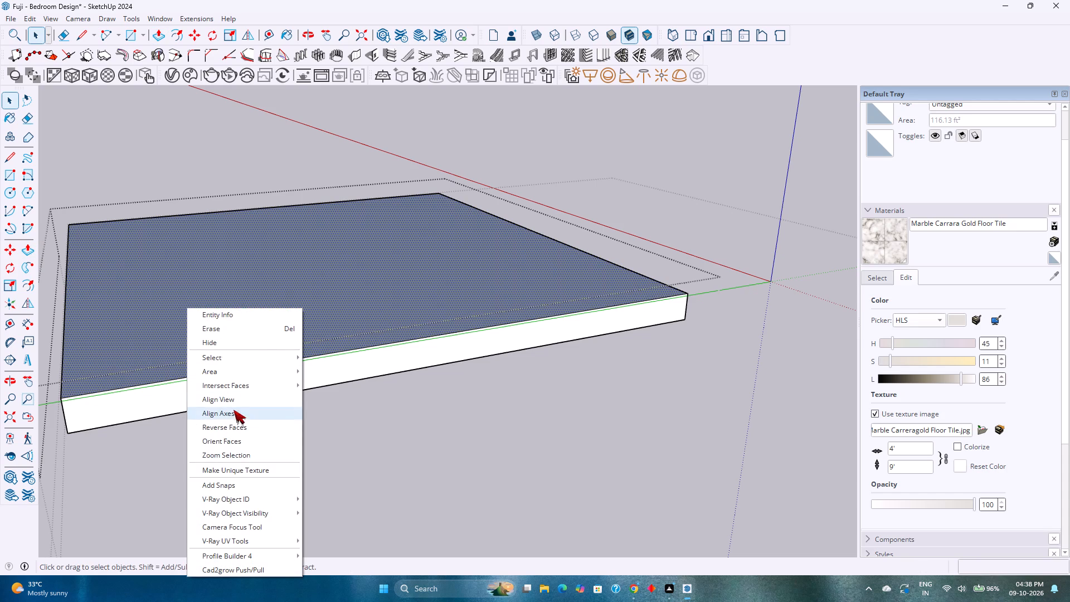
pyautogui.click(236, 429)
pyautogui.moveTo(389, 435); pyautogui.dragTo(394, 326, button='middle')
pyautogui.scroll(-1, 408, 313)
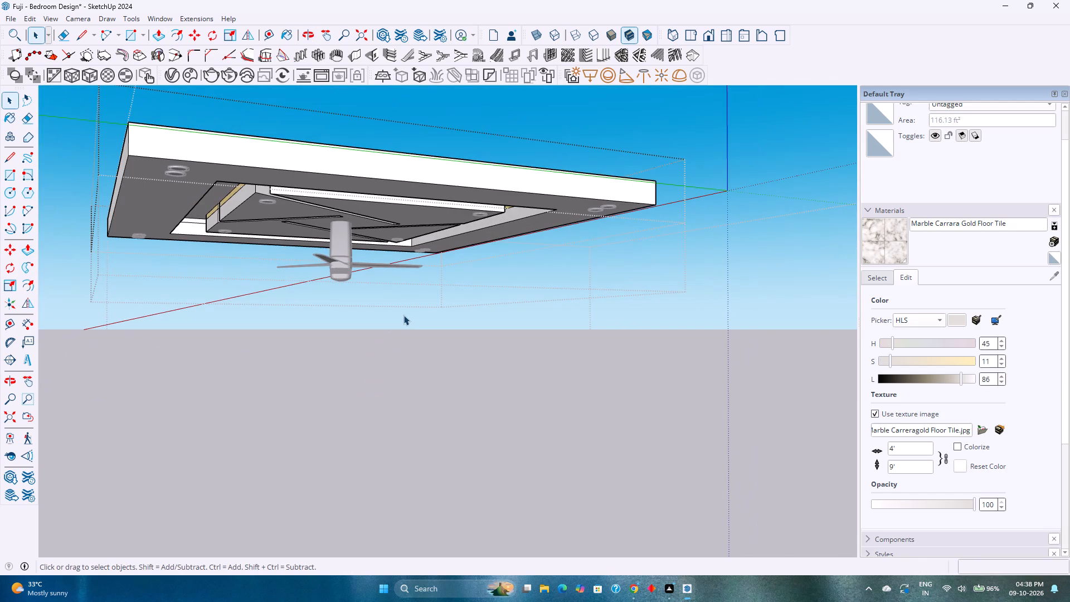
pyautogui.keyDown('shift'); pyautogui.moveTo(431, 327); pyautogui.dragTo(514, 375, button='middle'); pyautogui.keyUp('shift')
pyautogui.moveTo(515, 376); pyautogui.dragTo(371, 414, button='middle')
pyautogui.keyDown('shift'); pyautogui.moveTo(371, 414); pyautogui.dragTo(435, 352, button='middle'); pyautogui.keyUp('shift')
pyautogui.scroll(-2, 453, 344)
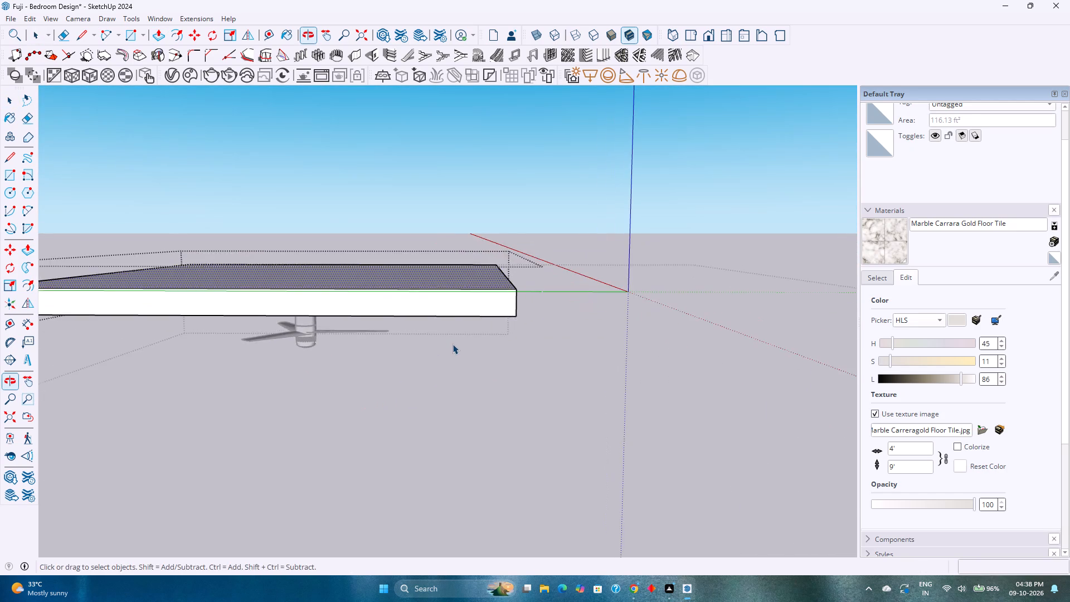
pyautogui.scroll(-9, 453, 344)
pyautogui.click(460, 374)
pyautogui.click(411, 404)
pyautogui.scroll(-3, 408, 406)
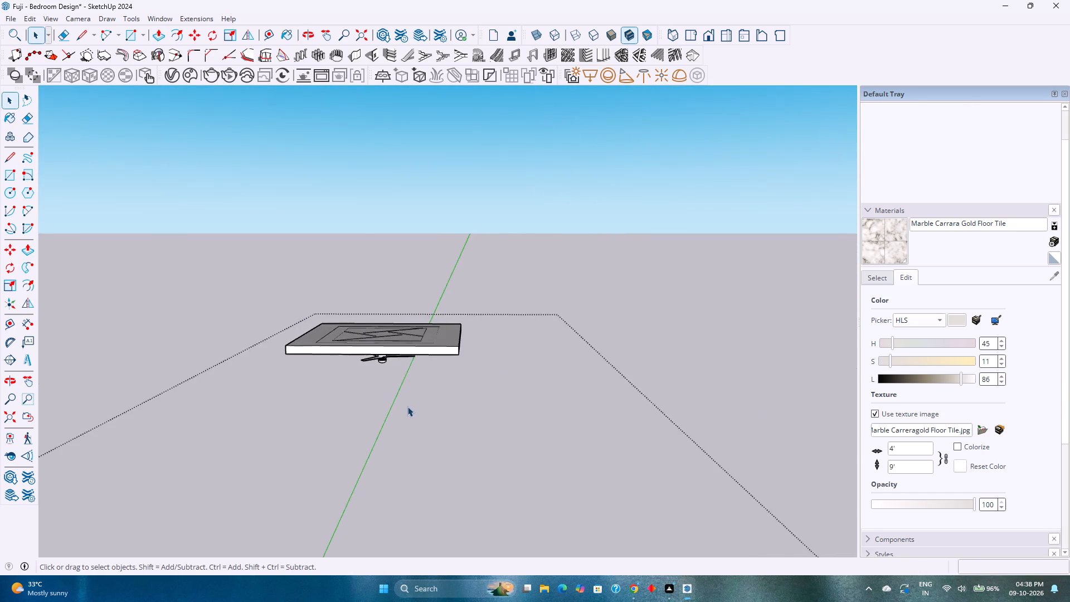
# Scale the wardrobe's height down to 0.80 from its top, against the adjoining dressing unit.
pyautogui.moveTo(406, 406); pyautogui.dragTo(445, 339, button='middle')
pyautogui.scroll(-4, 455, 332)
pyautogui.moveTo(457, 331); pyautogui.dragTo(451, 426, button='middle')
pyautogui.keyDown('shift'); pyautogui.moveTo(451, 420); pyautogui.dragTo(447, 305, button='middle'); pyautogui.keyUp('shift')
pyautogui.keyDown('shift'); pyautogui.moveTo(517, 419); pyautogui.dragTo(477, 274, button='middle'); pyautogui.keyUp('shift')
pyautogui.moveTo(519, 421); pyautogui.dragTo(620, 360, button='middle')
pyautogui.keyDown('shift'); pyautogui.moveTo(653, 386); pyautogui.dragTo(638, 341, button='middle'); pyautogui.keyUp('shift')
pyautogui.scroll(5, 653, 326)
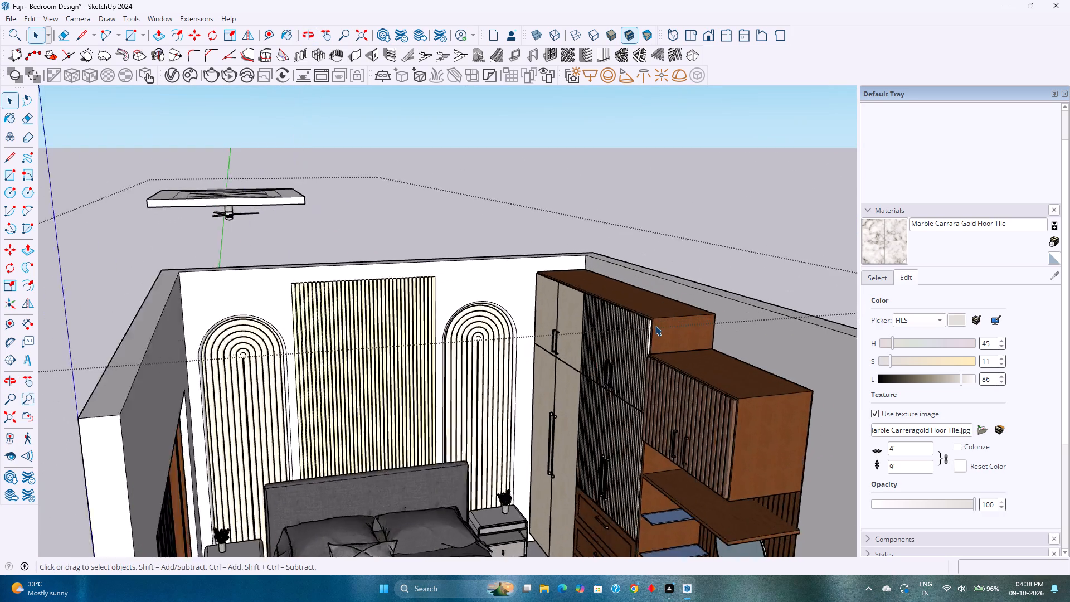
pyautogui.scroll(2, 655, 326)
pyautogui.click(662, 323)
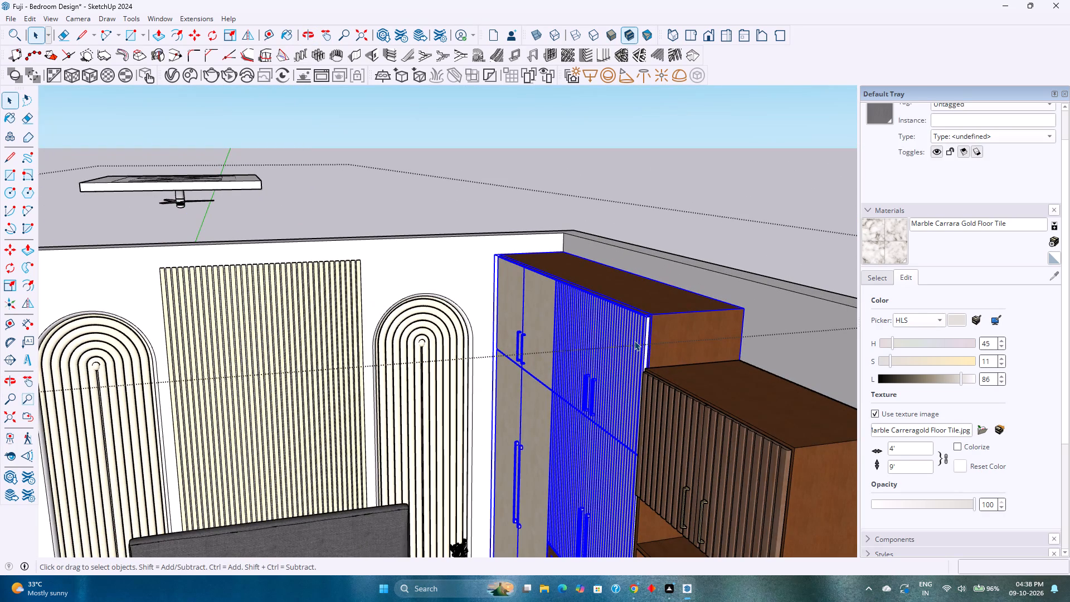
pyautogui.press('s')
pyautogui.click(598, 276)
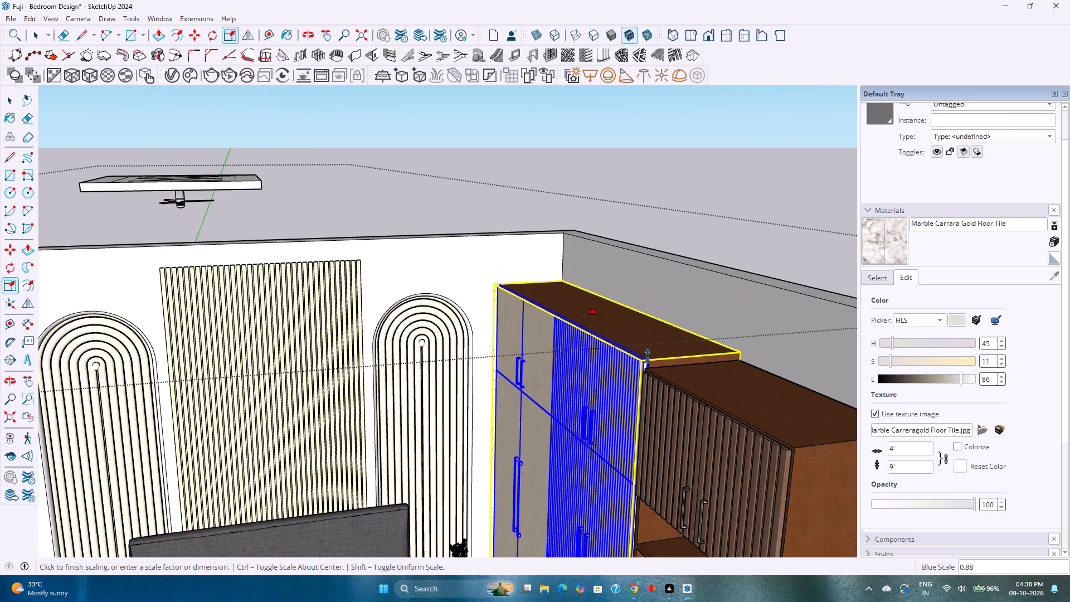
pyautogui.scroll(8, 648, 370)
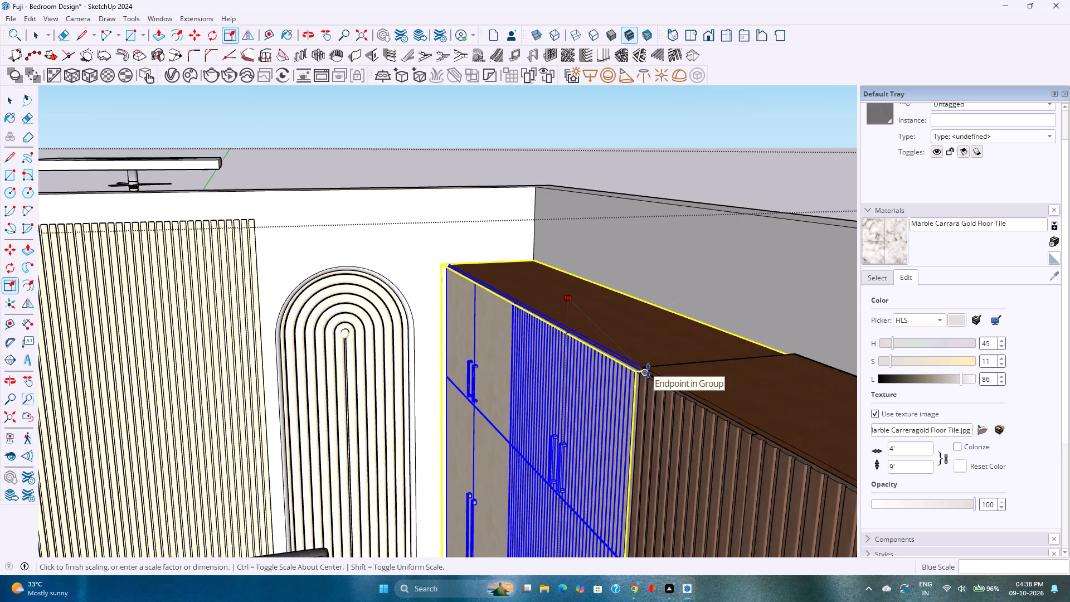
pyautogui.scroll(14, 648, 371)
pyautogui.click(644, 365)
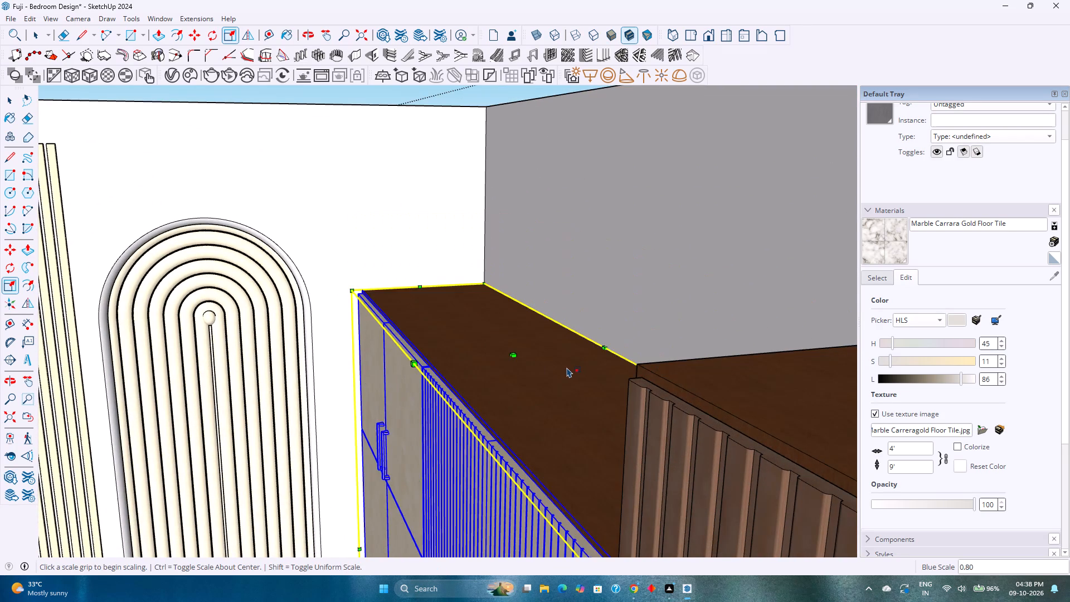
# Scale the wardrobe's height up by about 1.13 so its top lines up with the dressing unit's overhead cabinet.
pyautogui.scroll(-3, 567, 367)
pyautogui.moveTo(595, 367); pyautogui.dragTo(758, 362, button='middle')
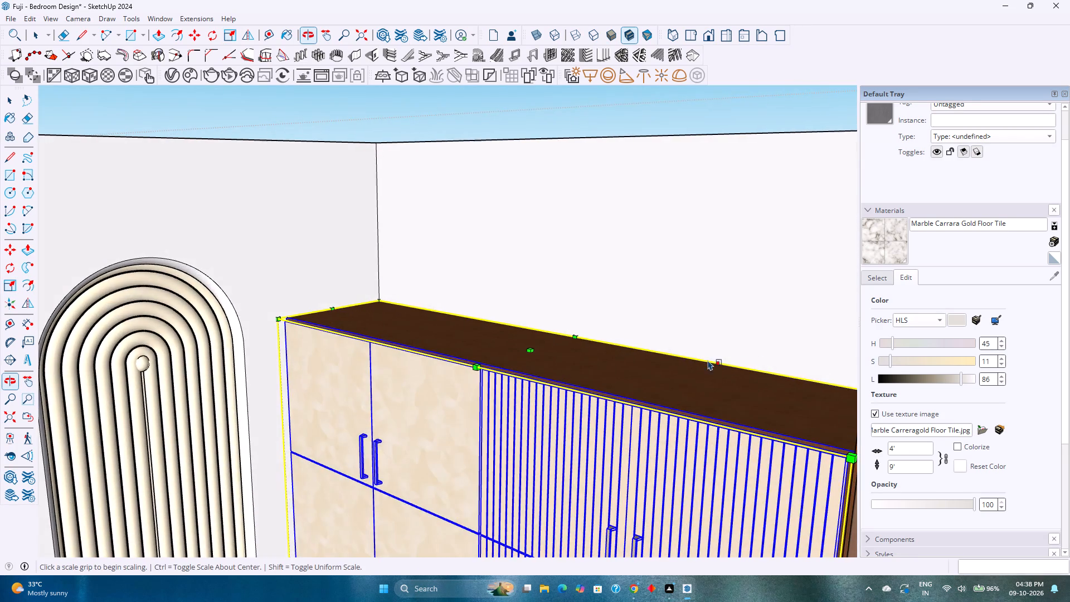
pyautogui.scroll(-9, 677, 356)
pyautogui.keyDown('shift'); pyautogui.moveTo(677, 356); pyautogui.dragTo(527, 369, button='middle'); pyautogui.keyUp('shift')
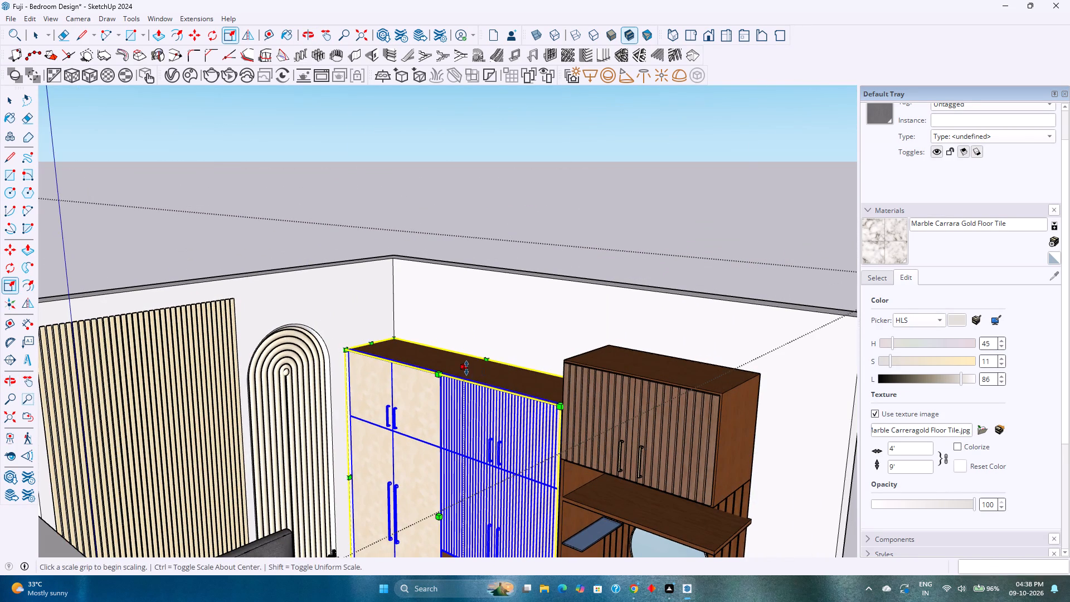
pyautogui.click(466, 368)
pyautogui.scroll(4, 563, 361)
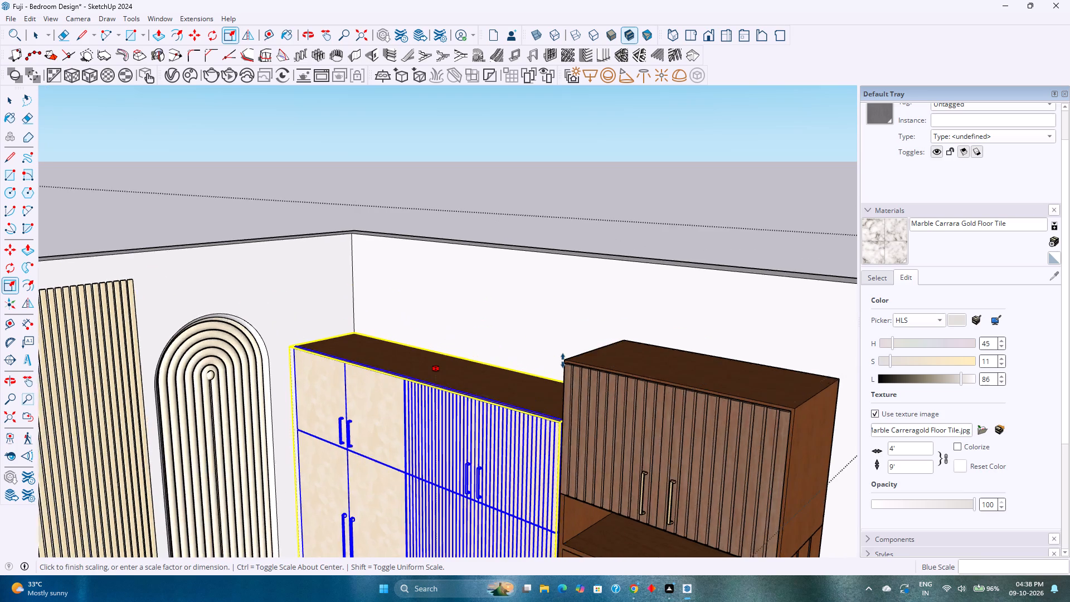
pyautogui.scroll(7, 563, 361)
pyautogui.click(565, 360)
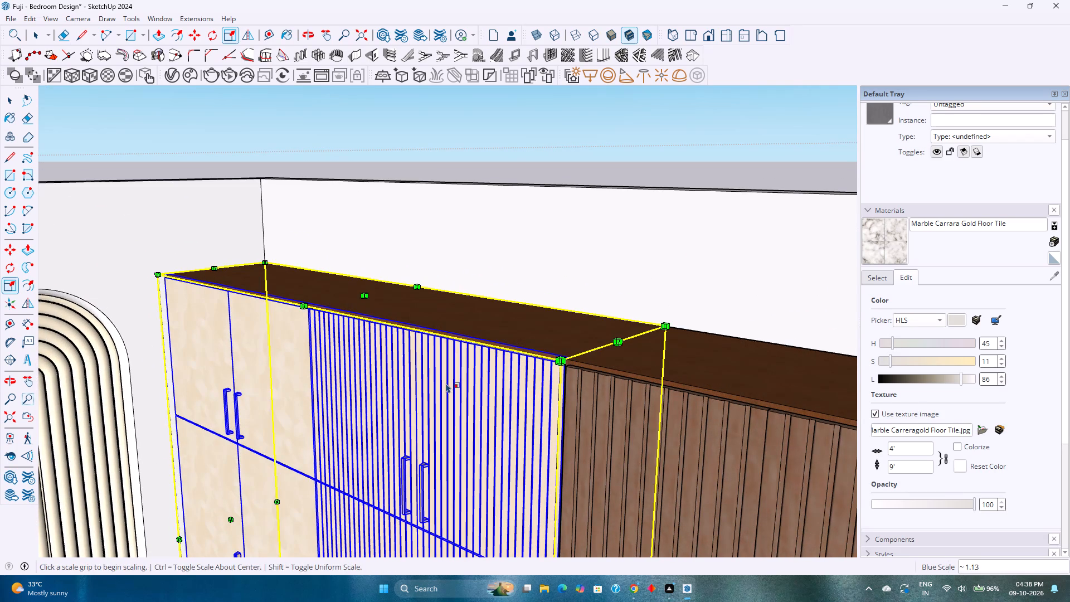
pyautogui.press('space')
pyautogui.press('Escape')
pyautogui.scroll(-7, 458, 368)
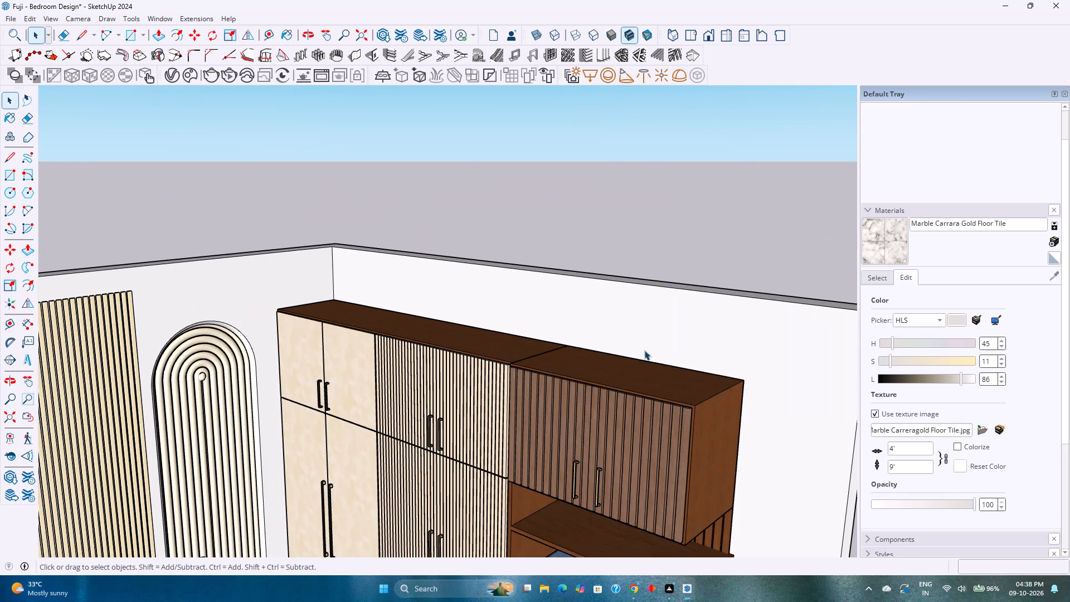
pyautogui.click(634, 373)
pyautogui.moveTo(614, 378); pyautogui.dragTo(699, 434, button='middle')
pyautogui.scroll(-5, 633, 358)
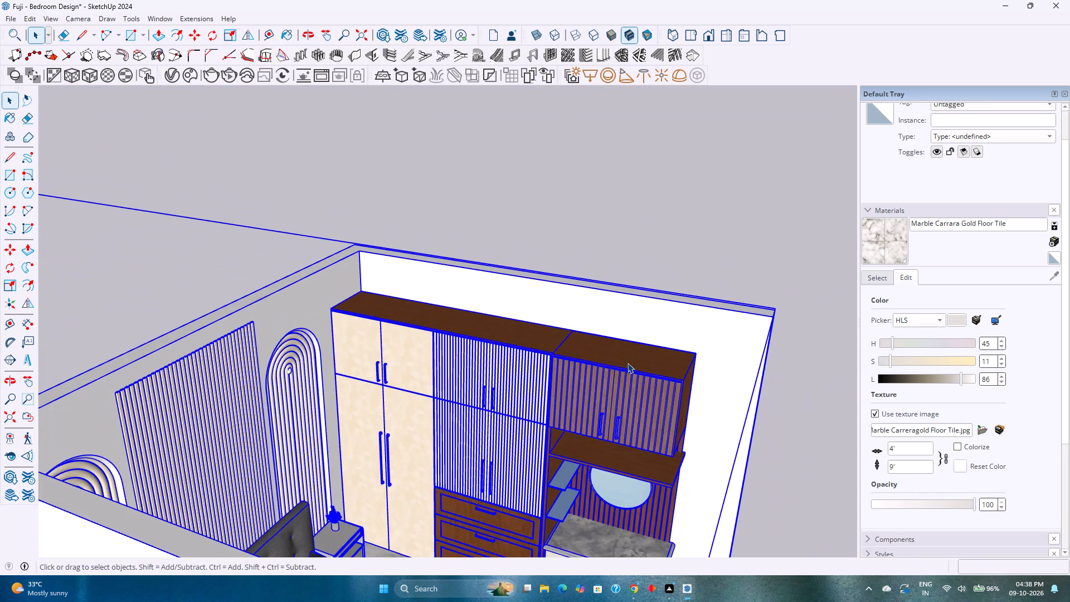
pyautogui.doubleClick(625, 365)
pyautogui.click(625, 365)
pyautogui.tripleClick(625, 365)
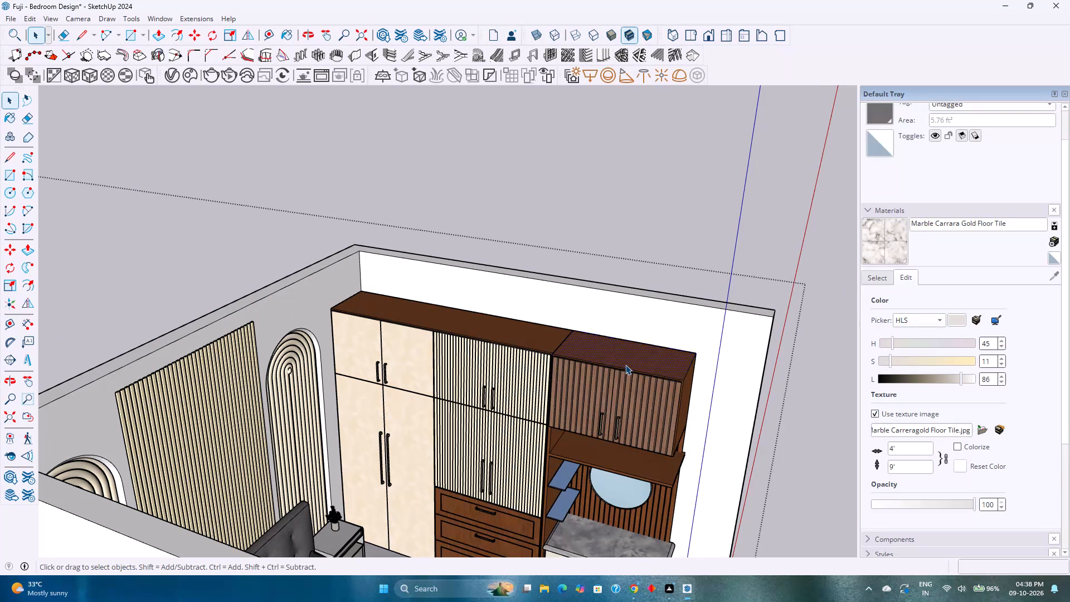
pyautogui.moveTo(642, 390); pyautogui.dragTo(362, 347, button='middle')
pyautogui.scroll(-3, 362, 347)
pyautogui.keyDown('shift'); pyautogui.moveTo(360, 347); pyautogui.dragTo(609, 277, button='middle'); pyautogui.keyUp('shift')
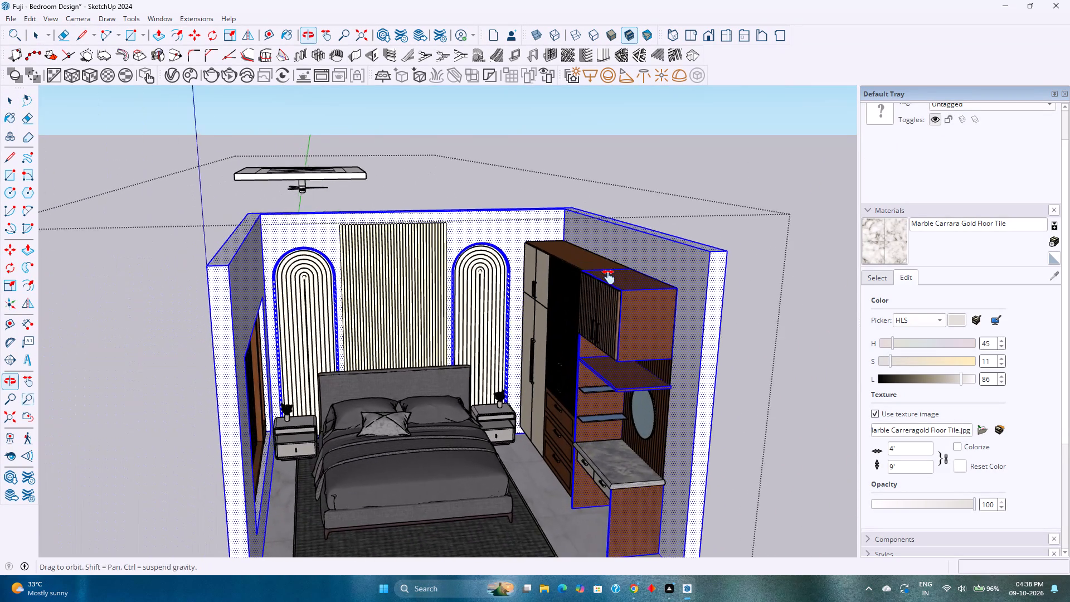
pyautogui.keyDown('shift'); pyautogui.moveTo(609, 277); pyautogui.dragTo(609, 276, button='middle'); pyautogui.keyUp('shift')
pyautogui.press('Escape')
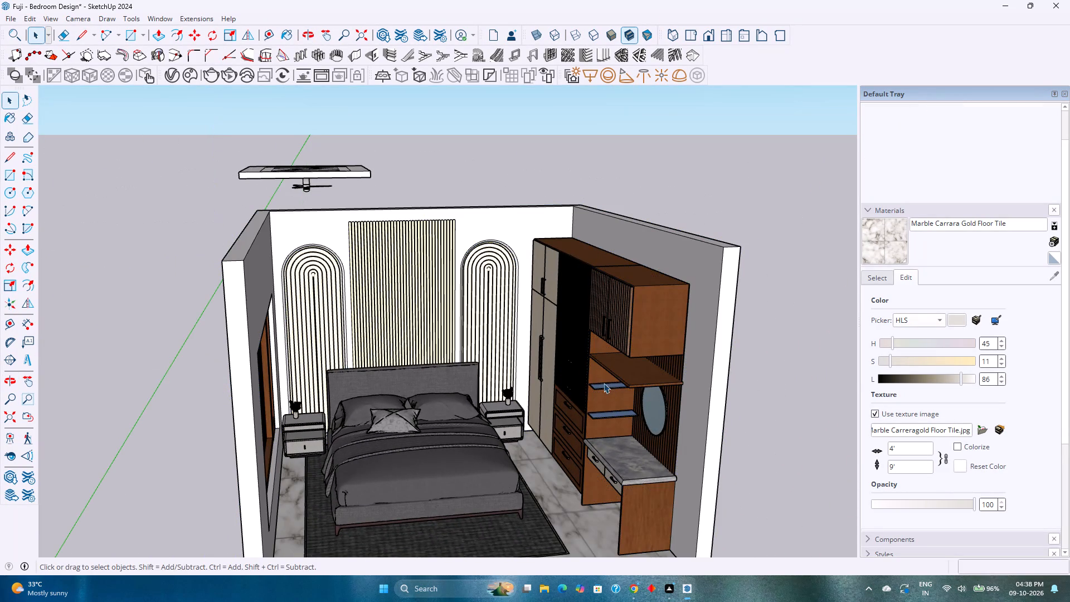
# Inside the bedroom group, copy the top inner edge of the wall behind the wardrobe 8" straight down.
pyautogui.moveTo(528, 276); pyautogui.dragTo(471, 279, button='middle')
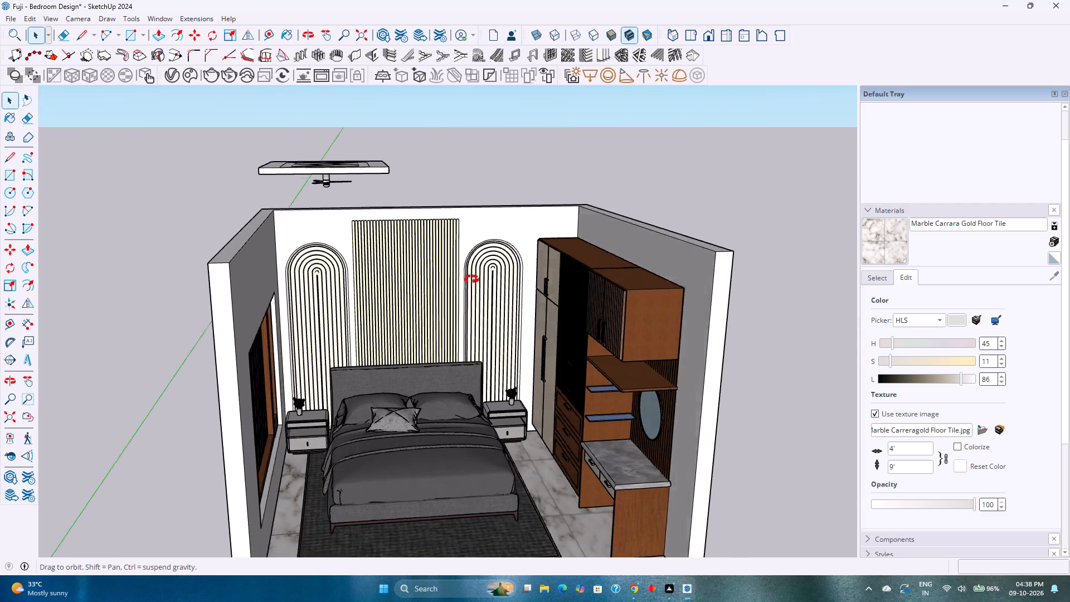
pyautogui.moveTo(471, 279); pyautogui.dragTo(447, 237, button='middle')
pyautogui.moveTo(447, 237); pyautogui.dragTo(534, 235, button='middle')
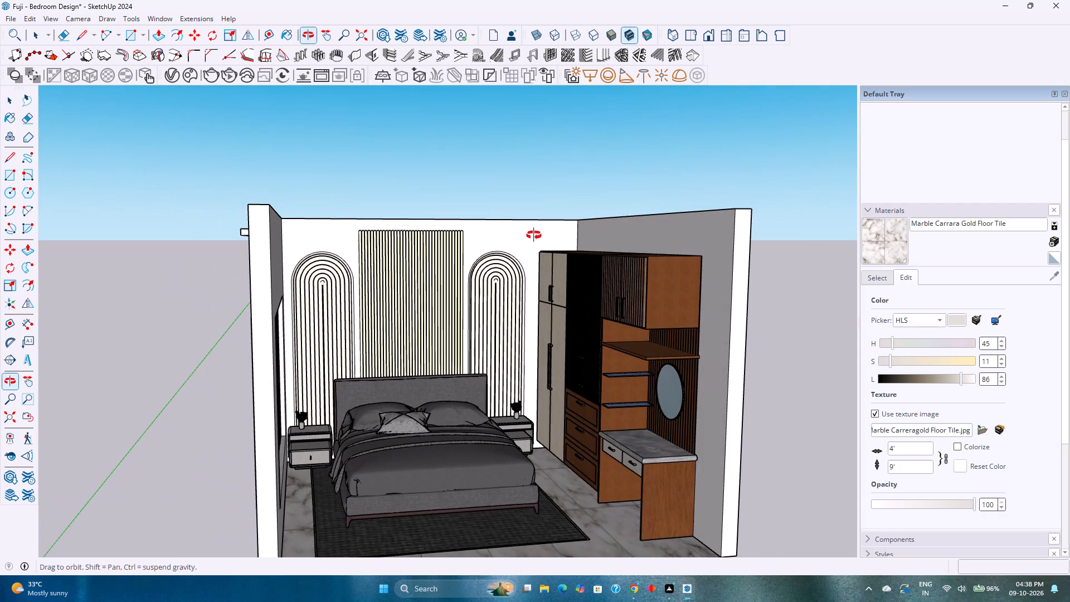
pyautogui.moveTo(534, 235); pyautogui.dragTo(535, 235, button='middle')
pyautogui.scroll(2, 565, 253)
pyautogui.moveTo(565, 254); pyautogui.dragTo(692, 350, button='middle')
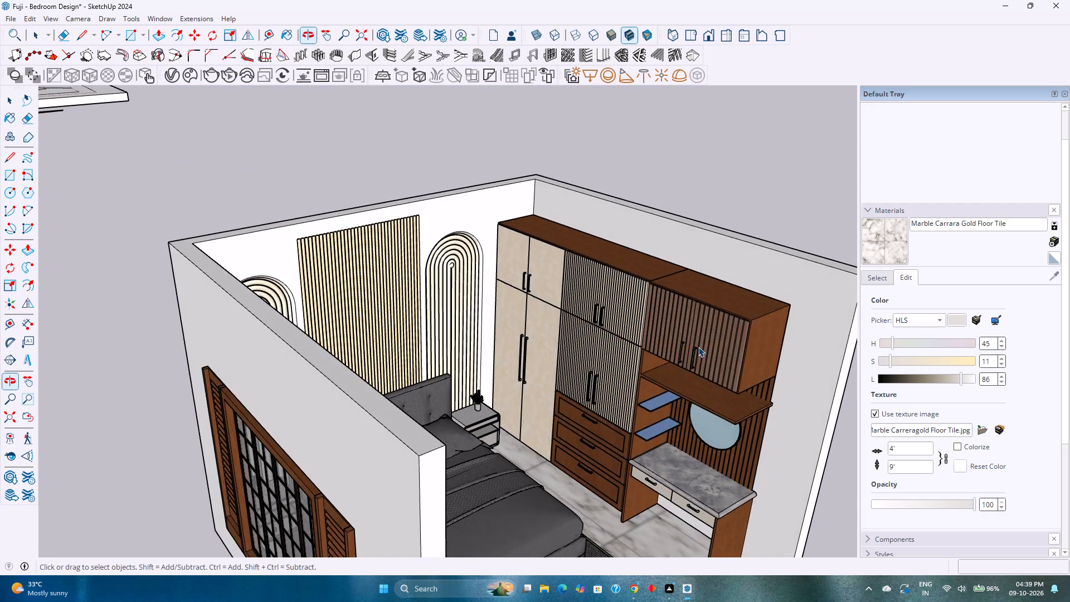
pyautogui.keyDown('shift'); pyautogui.moveTo(702, 339); pyautogui.dragTo(583, 347, button='middle'); pyautogui.keyUp('shift')
pyautogui.scroll(3, 563, 275)
pyautogui.click(555, 234)
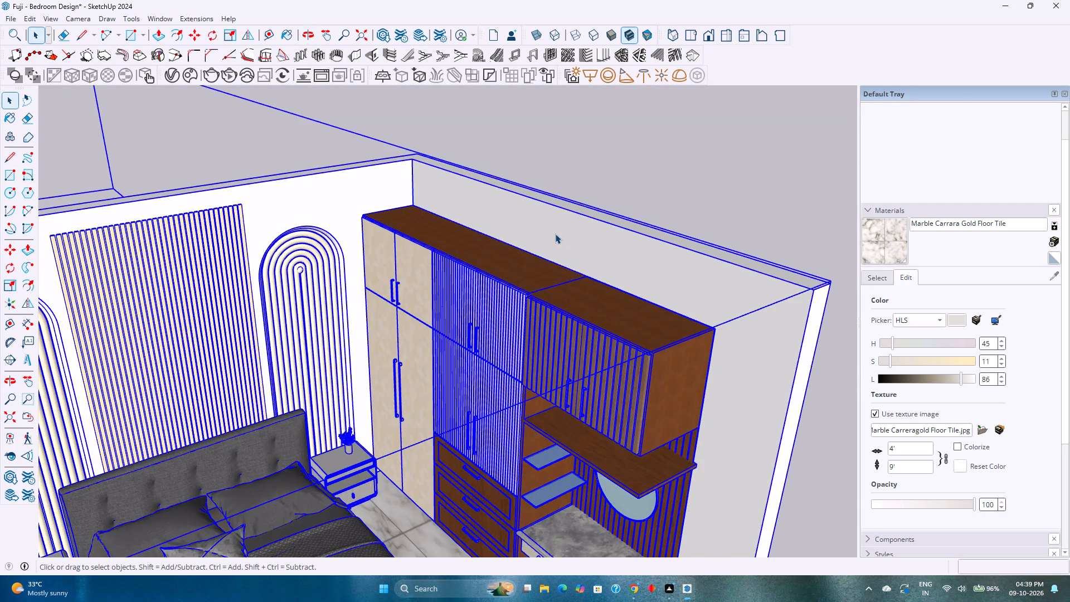
pyautogui.doubleClick(555, 234)
pyautogui.scroll(4, 555, 234)
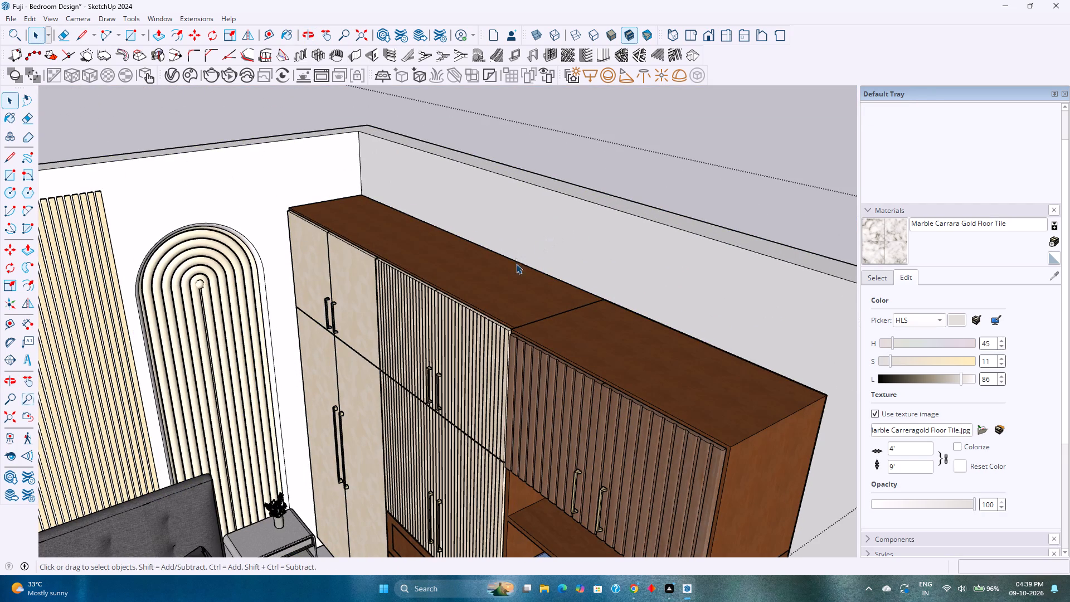
pyautogui.click(520, 263)
pyautogui.click(602, 205)
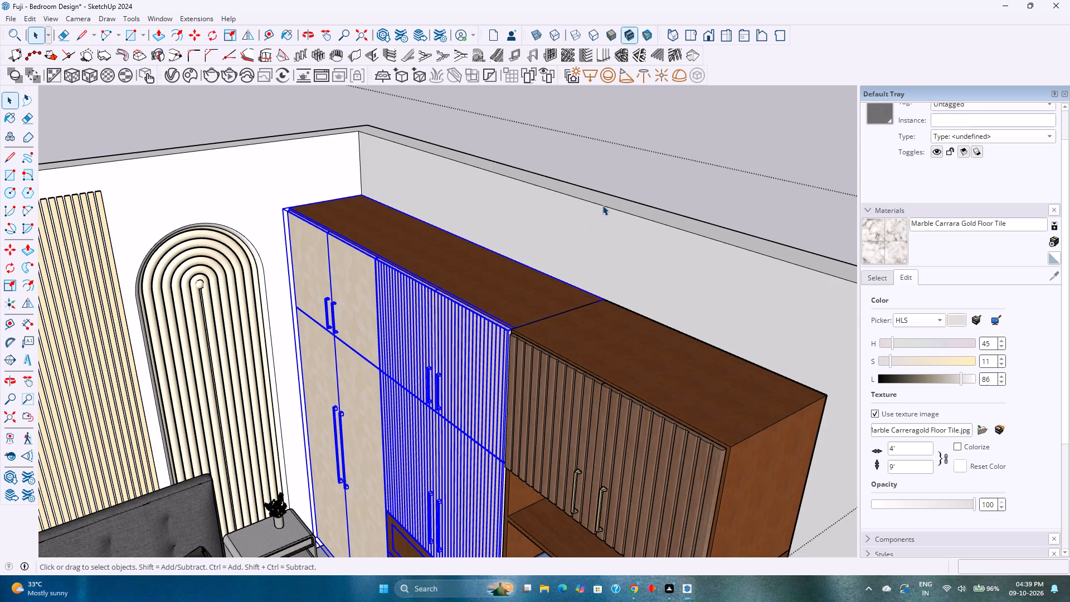
pyautogui.press('m')
pyautogui.click(602, 205)
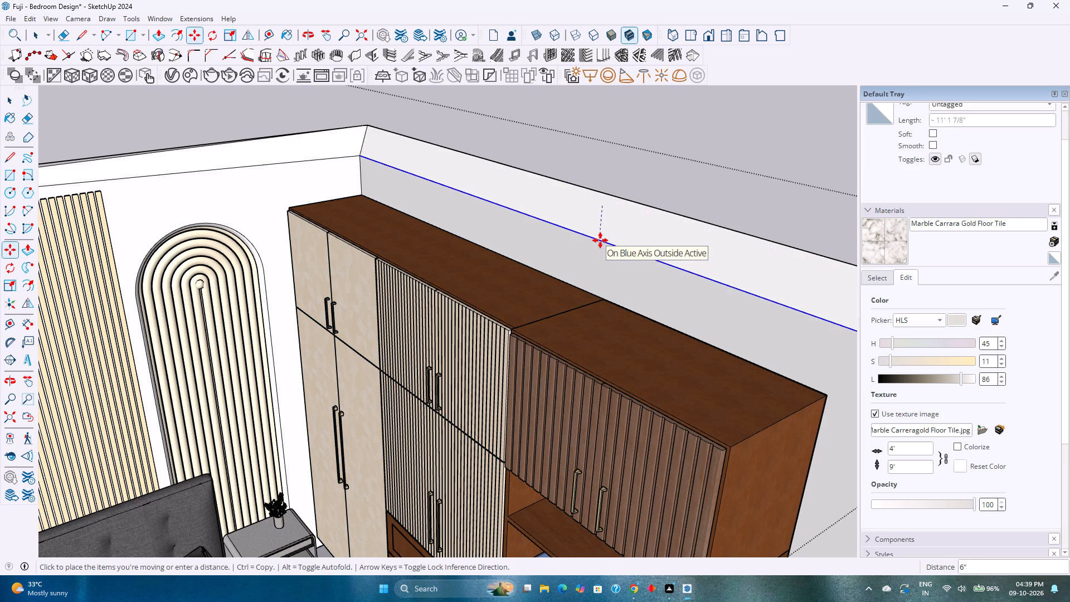
pyautogui.press('6')
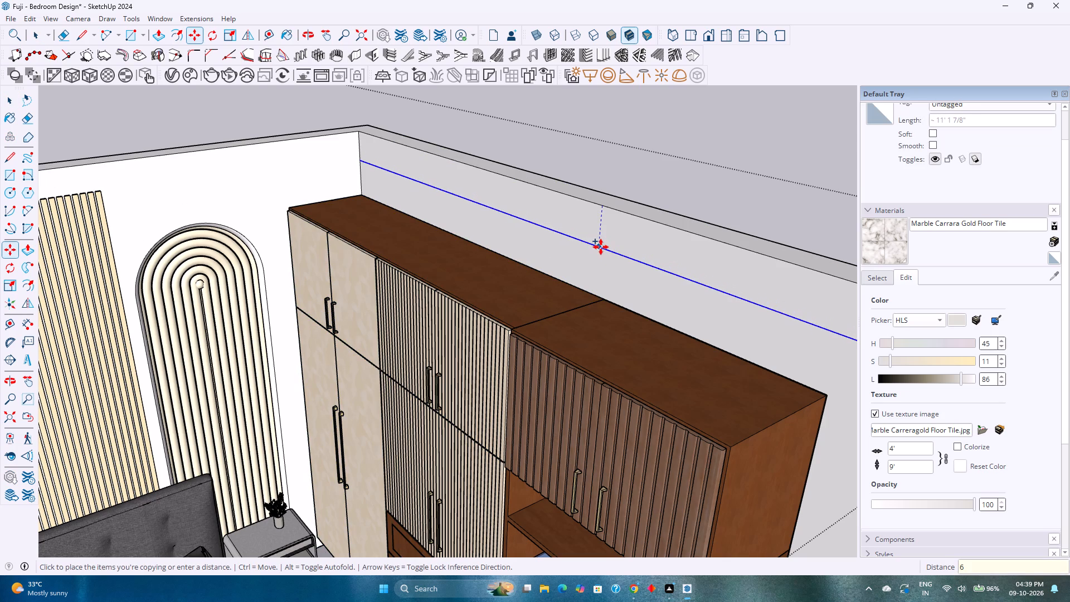
pyautogui.press('Return')
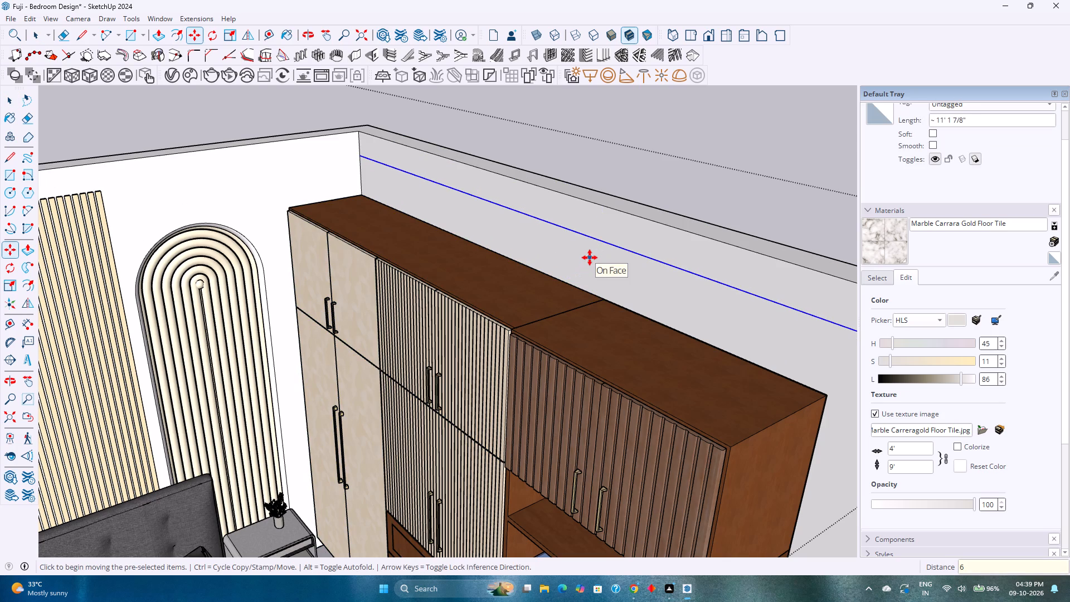
pyautogui.press('8')
pyautogui.press('Return')
# Draw an 8" vertical line on the wall from the copied edge down to the overhead cabinet's rear outer top corner.
pyautogui.moveTo(554, 305); pyautogui.dragTo(581, 273, button='middle')
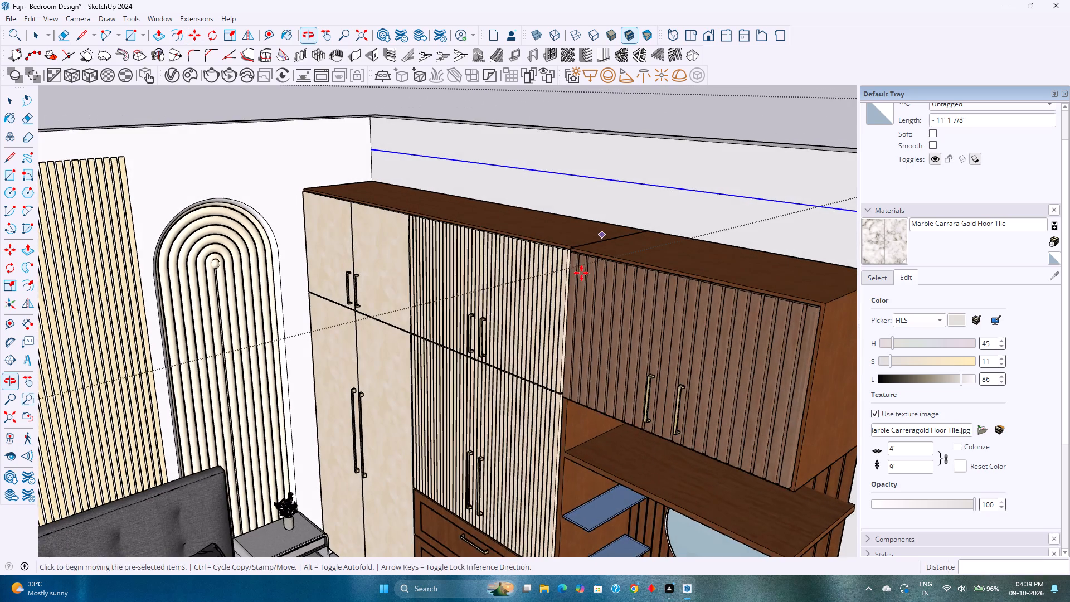
pyautogui.keyDown('shift'); pyautogui.moveTo(585, 273); pyautogui.dragTo(388, 263, button='middle'); pyautogui.keyUp('shift')
pyautogui.scroll(-2, 369, 261)
pyautogui.moveTo(369, 261); pyautogui.dragTo(428, 272, button='middle')
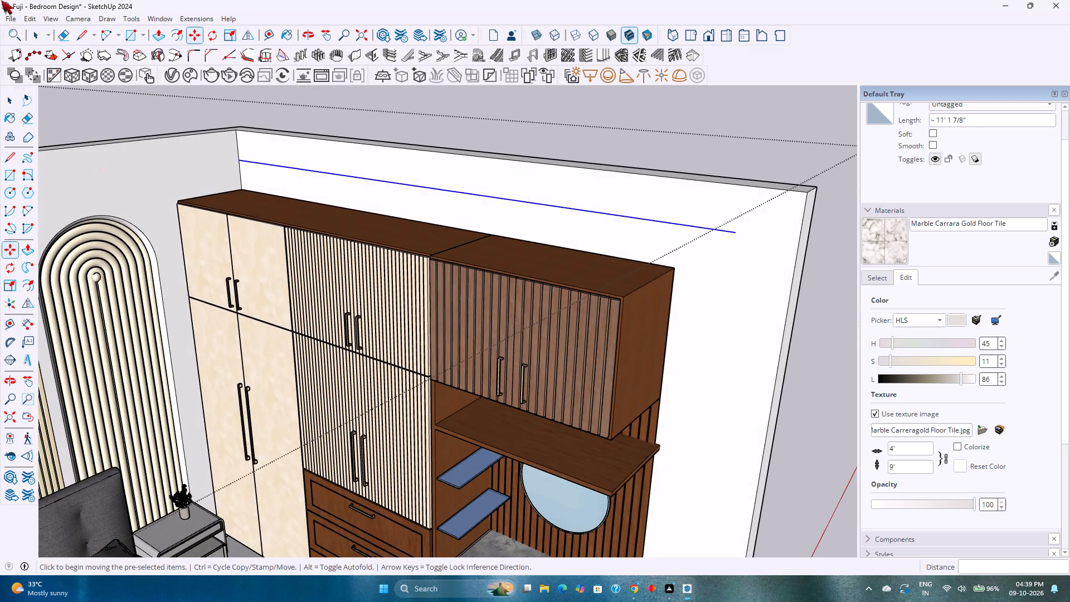
pyautogui.click(75, 32)
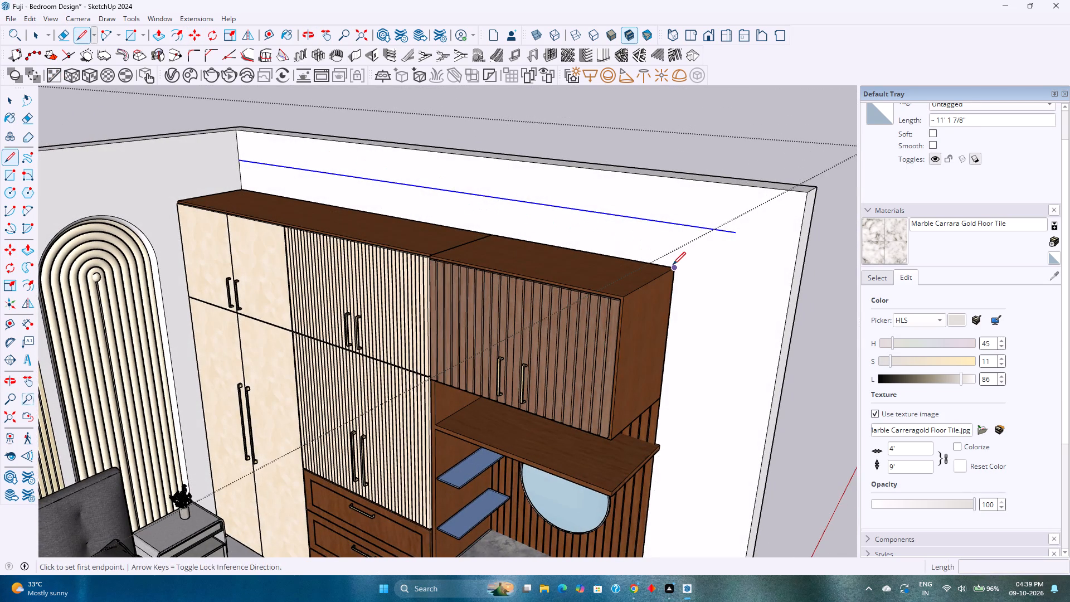
pyautogui.click(673, 265)
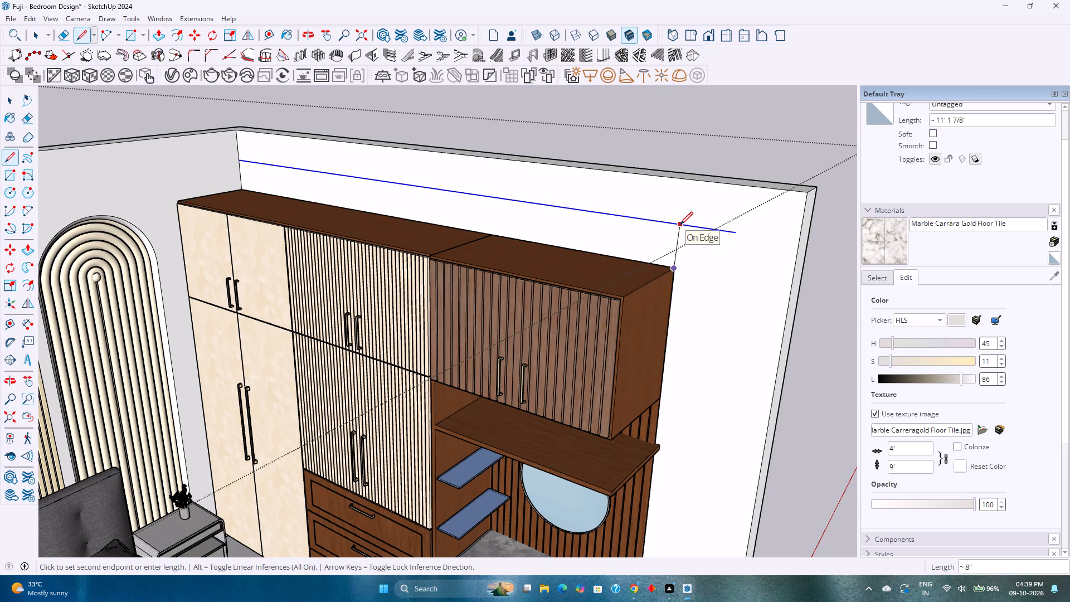
pyautogui.press('Escape')
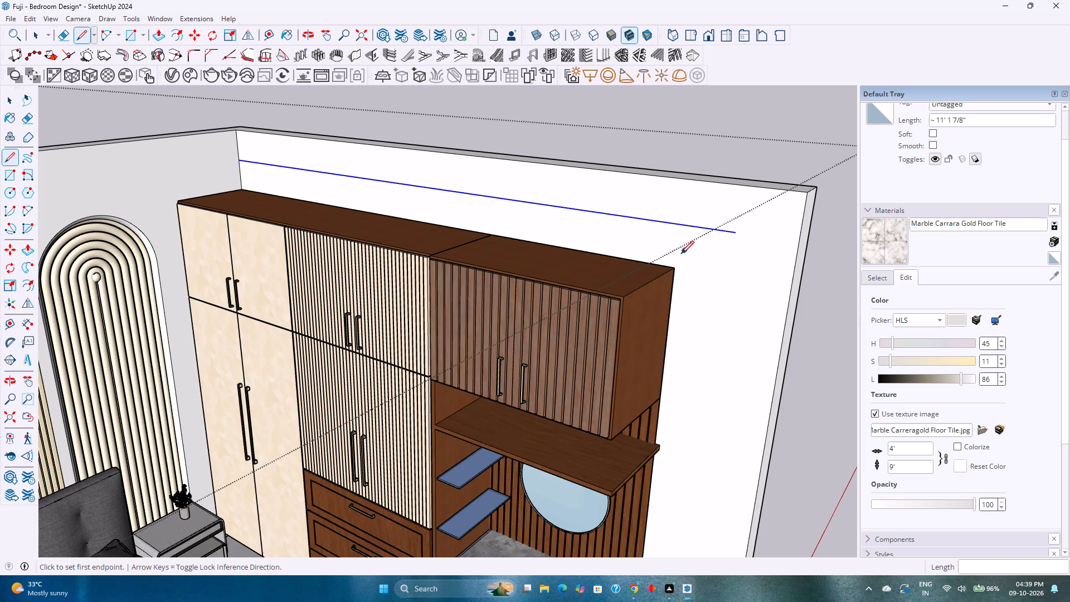
pyautogui.click(678, 224)
pyautogui.press('Up')
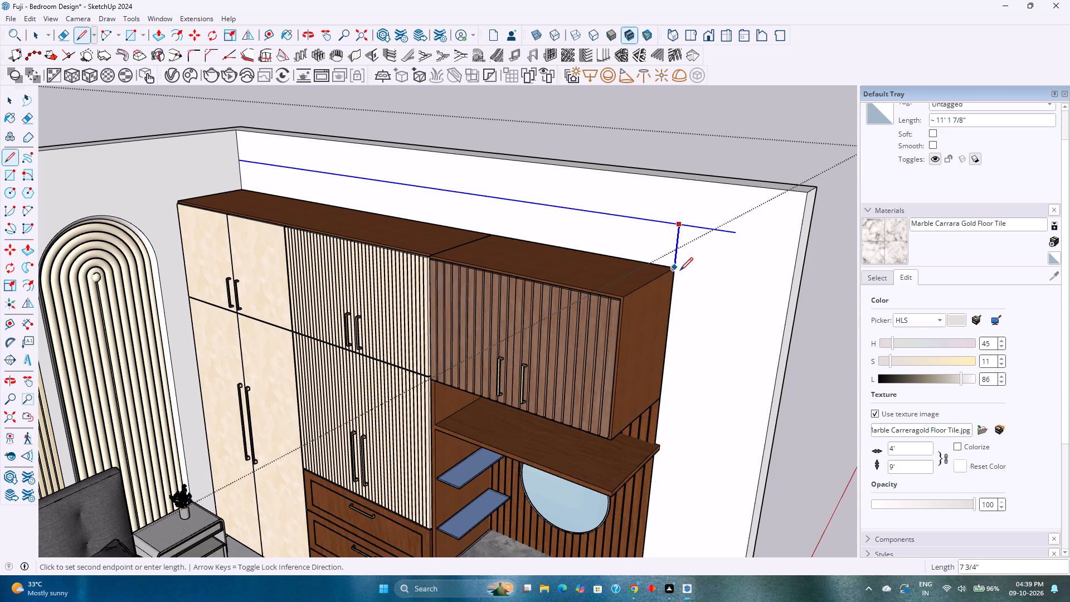
pyautogui.scroll(3, 675, 278)
pyautogui.moveTo(673, 273); pyautogui.dragTo(464, 250, button='middle')
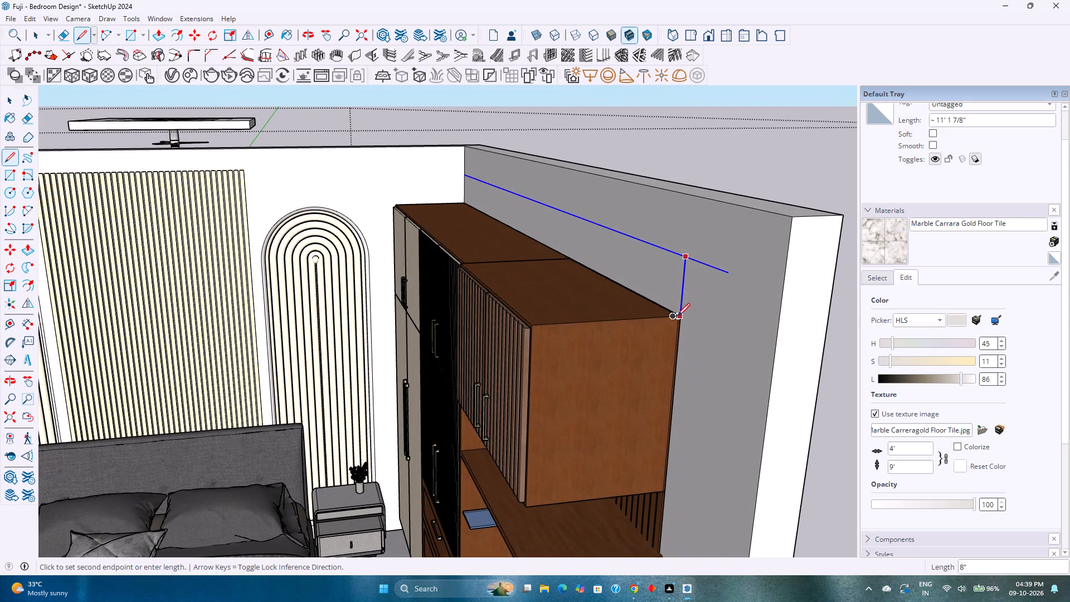
pyautogui.click(680, 317)
pyautogui.press('space')
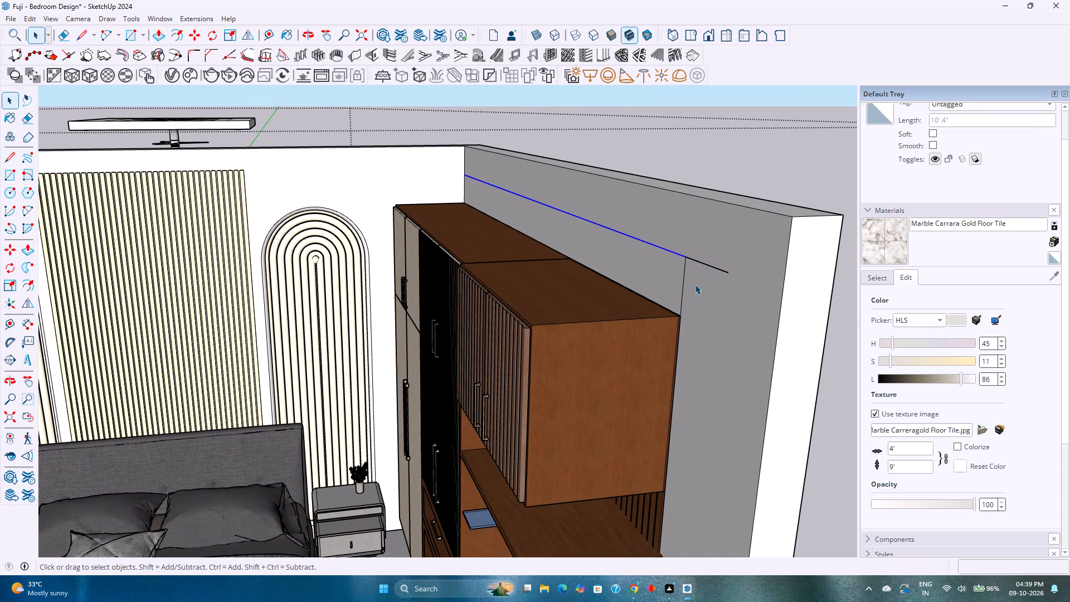
# Erase the short piece of the copied edge that extends past the new vertical line.
pyautogui.press('e')
pyautogui.moveTo(733, 268); pyautogui.dragTo(720, 273)
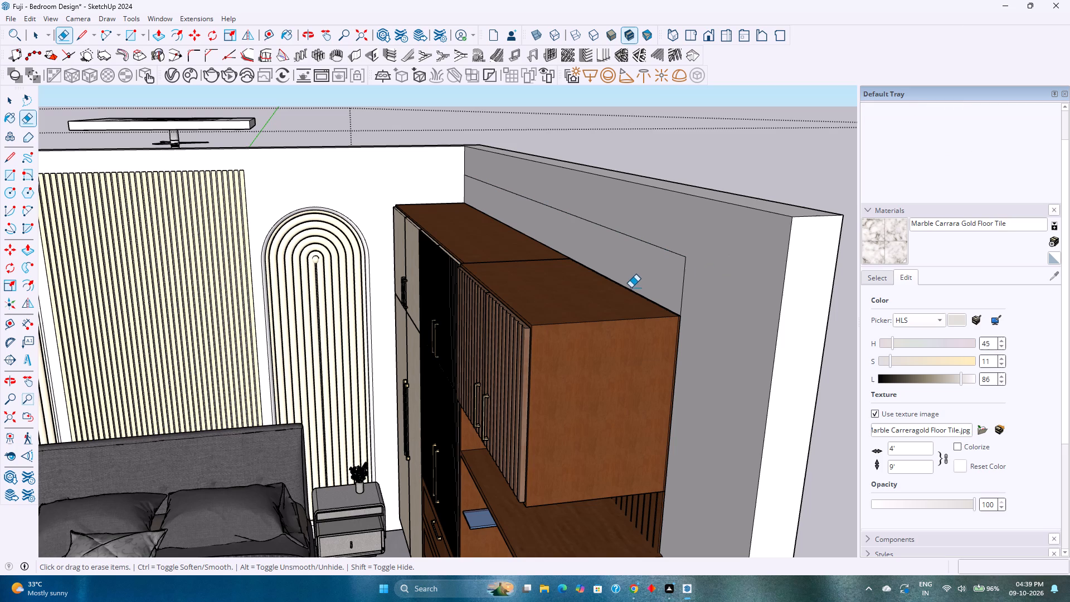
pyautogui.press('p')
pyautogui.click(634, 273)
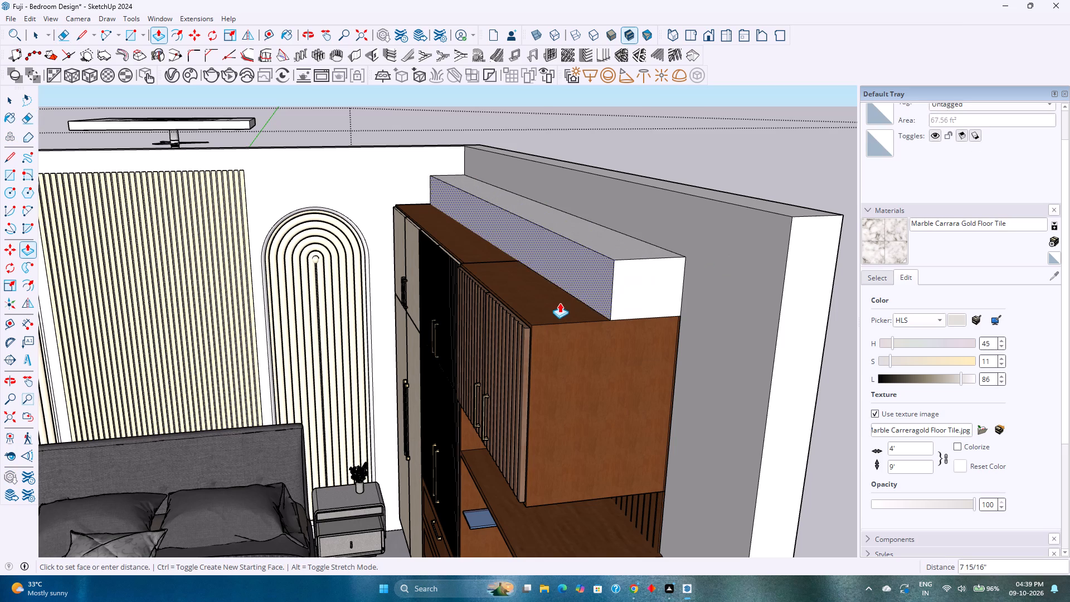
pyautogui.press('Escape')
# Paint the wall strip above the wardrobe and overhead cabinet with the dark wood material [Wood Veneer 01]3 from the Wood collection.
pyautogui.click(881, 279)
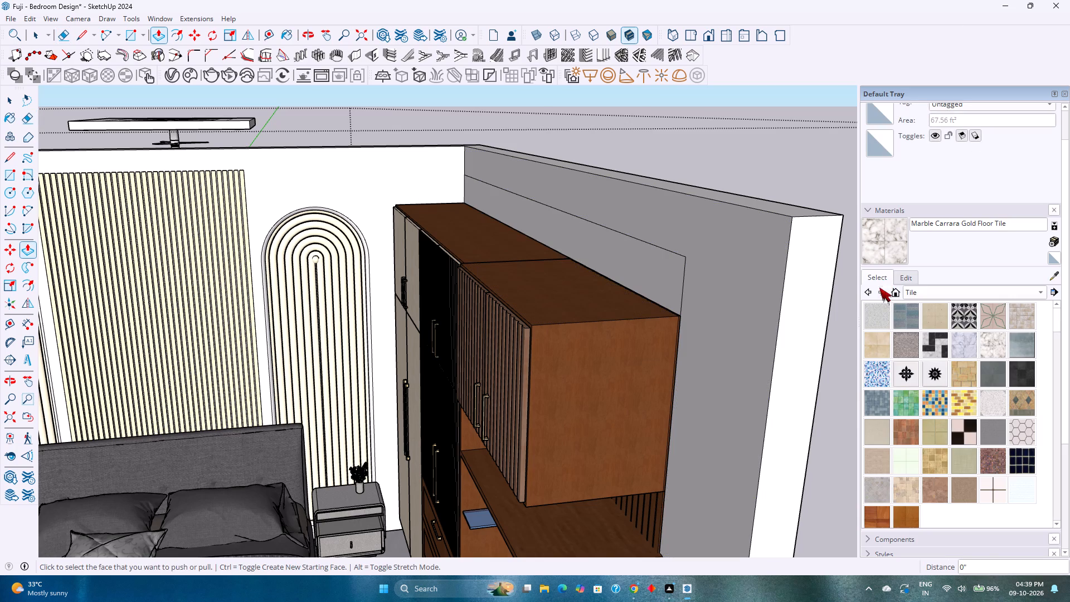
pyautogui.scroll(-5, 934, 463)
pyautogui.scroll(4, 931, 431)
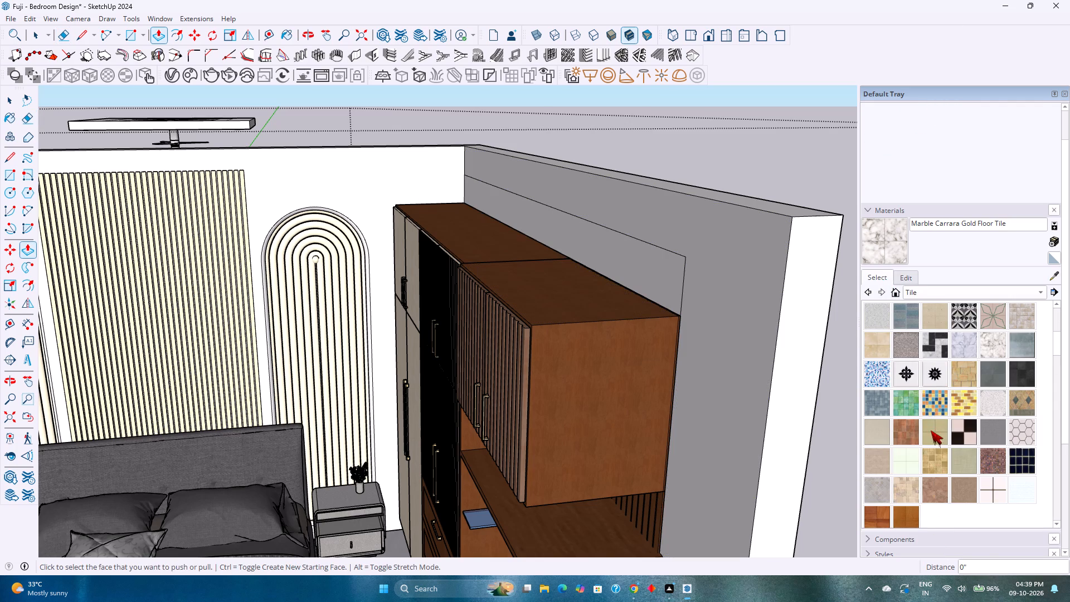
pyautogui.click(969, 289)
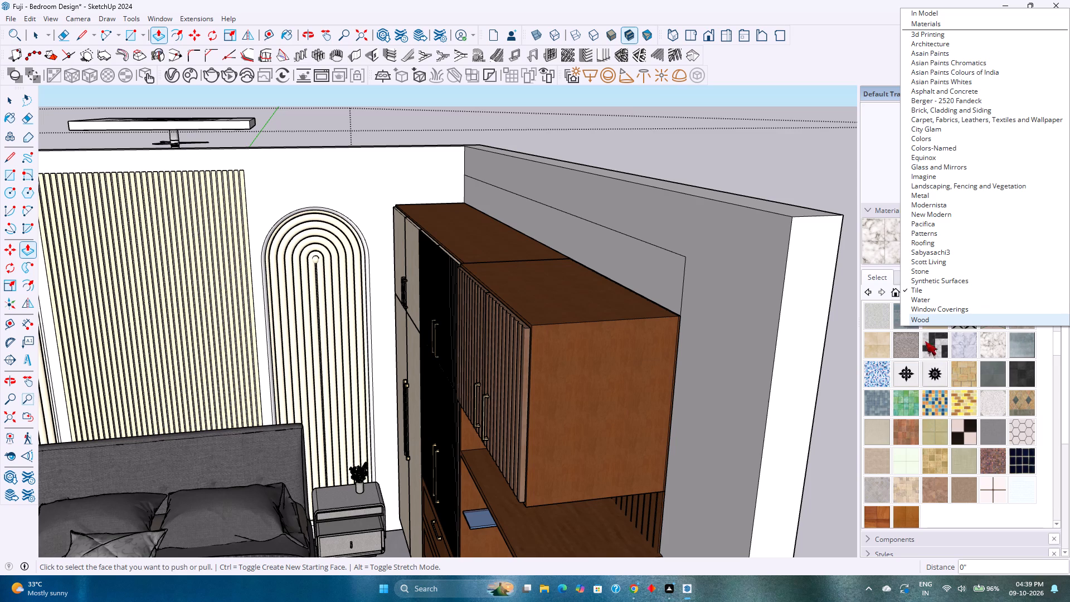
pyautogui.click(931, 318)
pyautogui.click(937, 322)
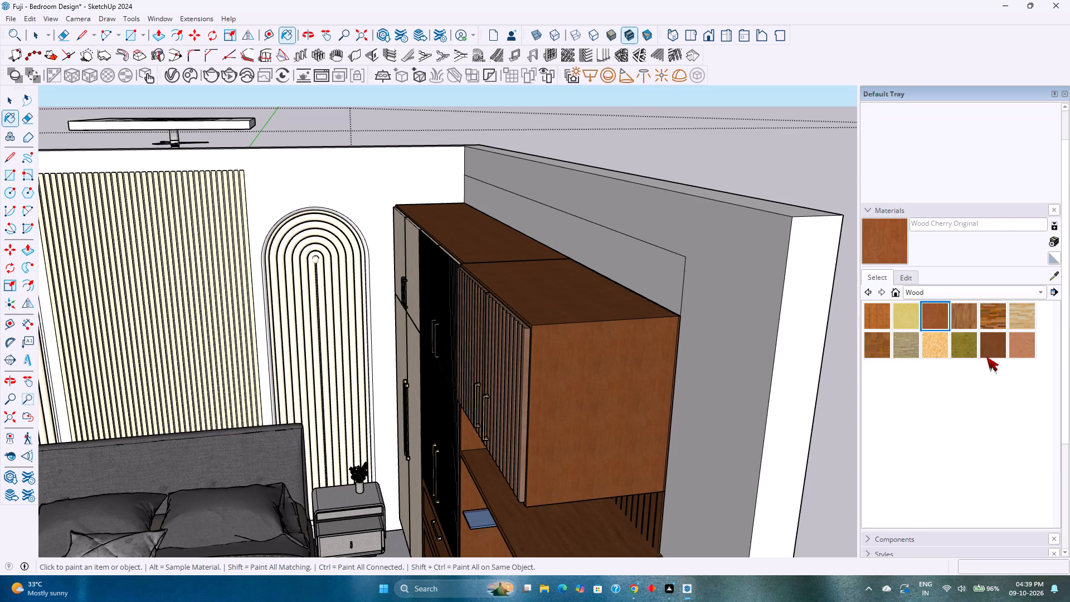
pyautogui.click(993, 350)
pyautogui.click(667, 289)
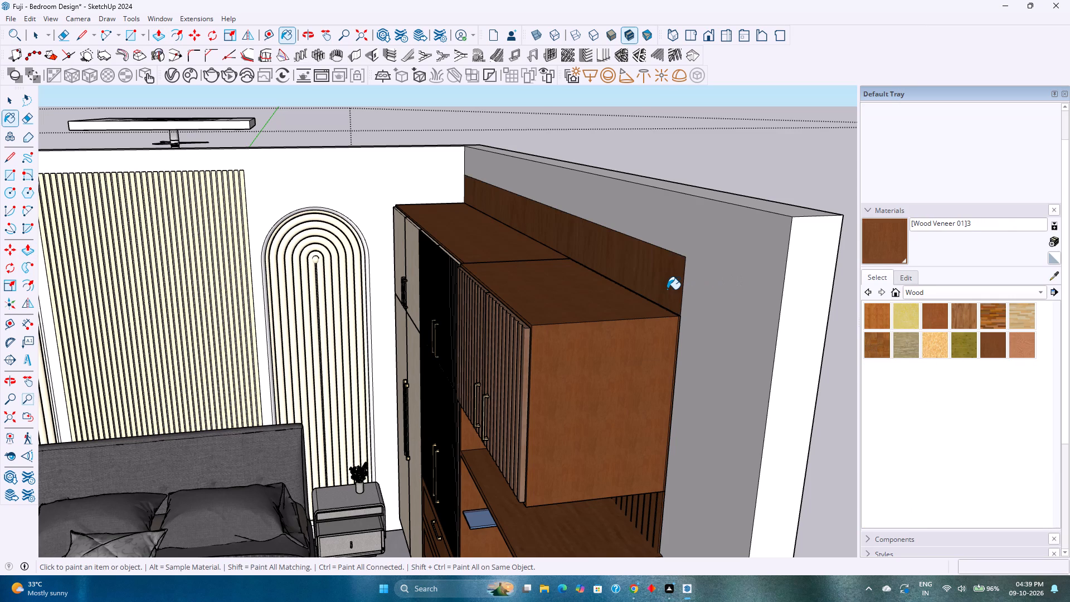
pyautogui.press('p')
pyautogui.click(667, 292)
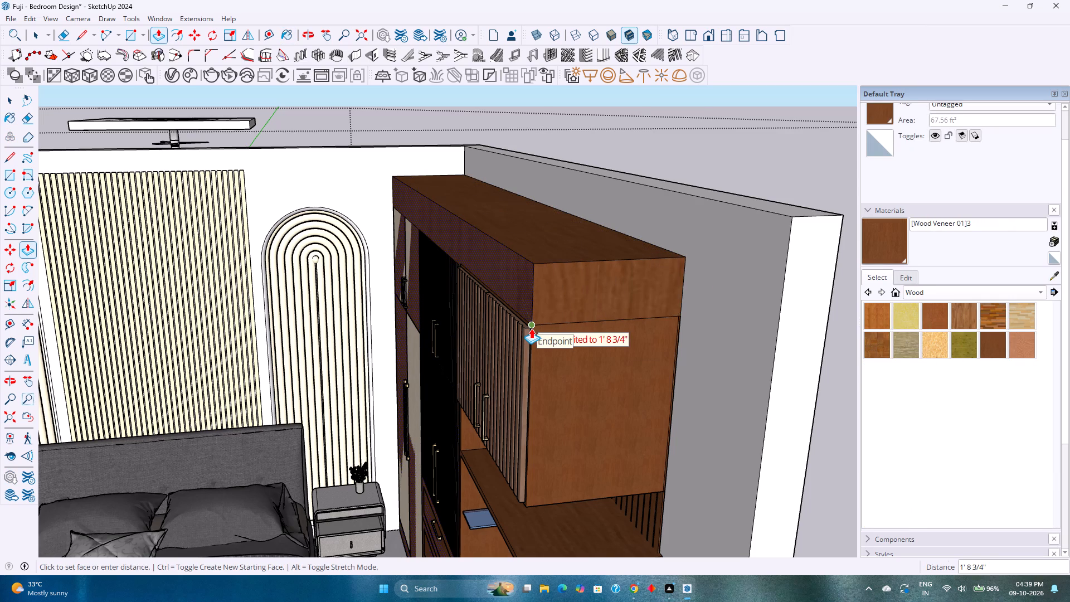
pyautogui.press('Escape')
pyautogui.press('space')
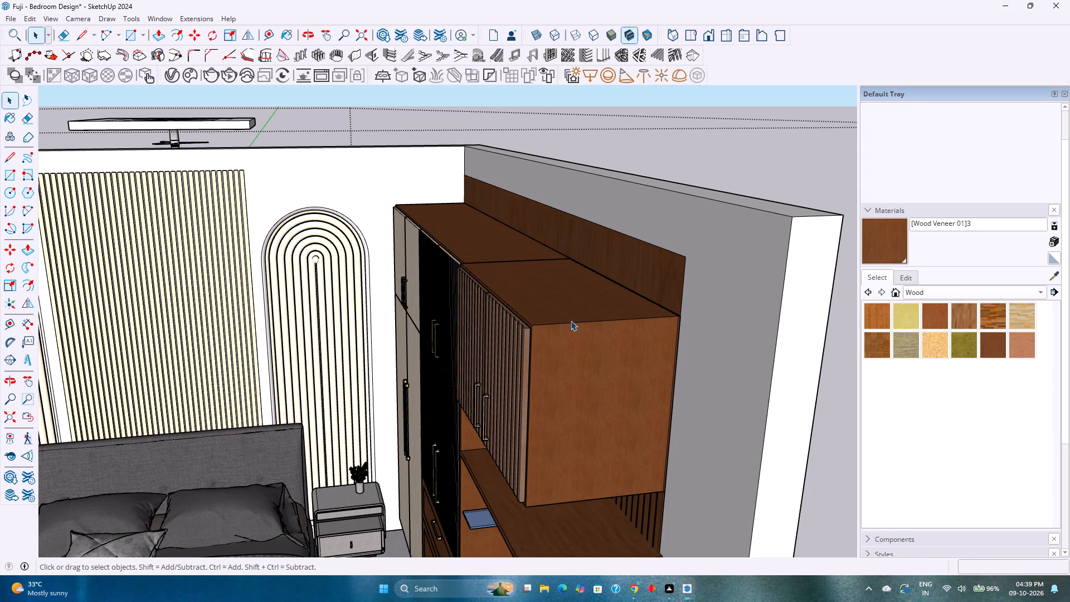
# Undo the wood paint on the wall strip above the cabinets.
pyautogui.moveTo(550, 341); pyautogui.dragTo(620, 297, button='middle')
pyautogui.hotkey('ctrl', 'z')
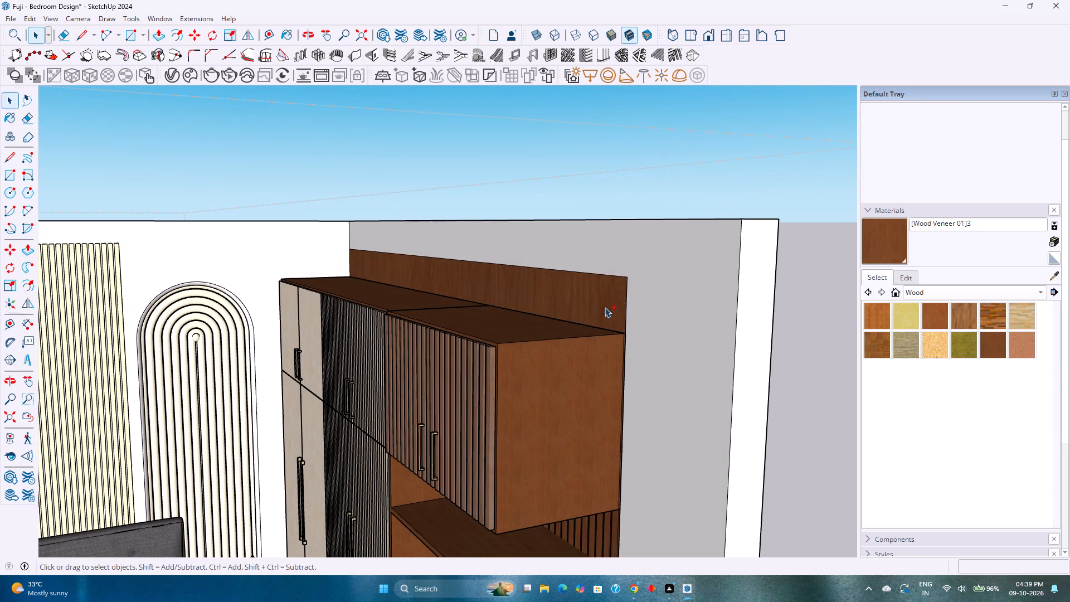
# Copy the strip's top edge 8" vertically down onto the cabinets' rear top edge, closing the strip as its own face.
pyautogui.click(601, 275)
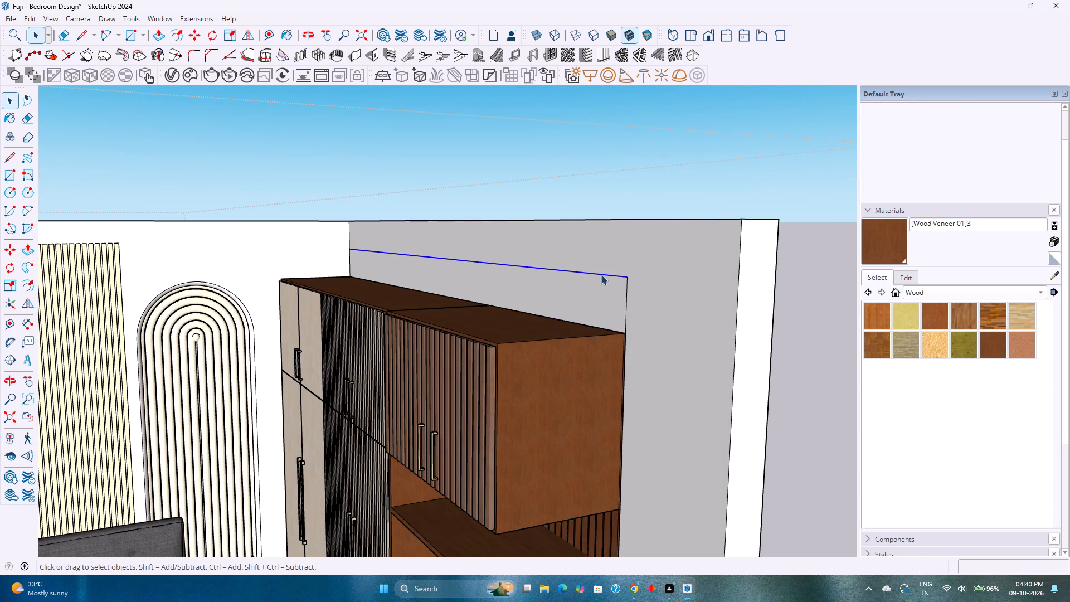
pyautogui.press('m')
pyautogui.click(599, 276)
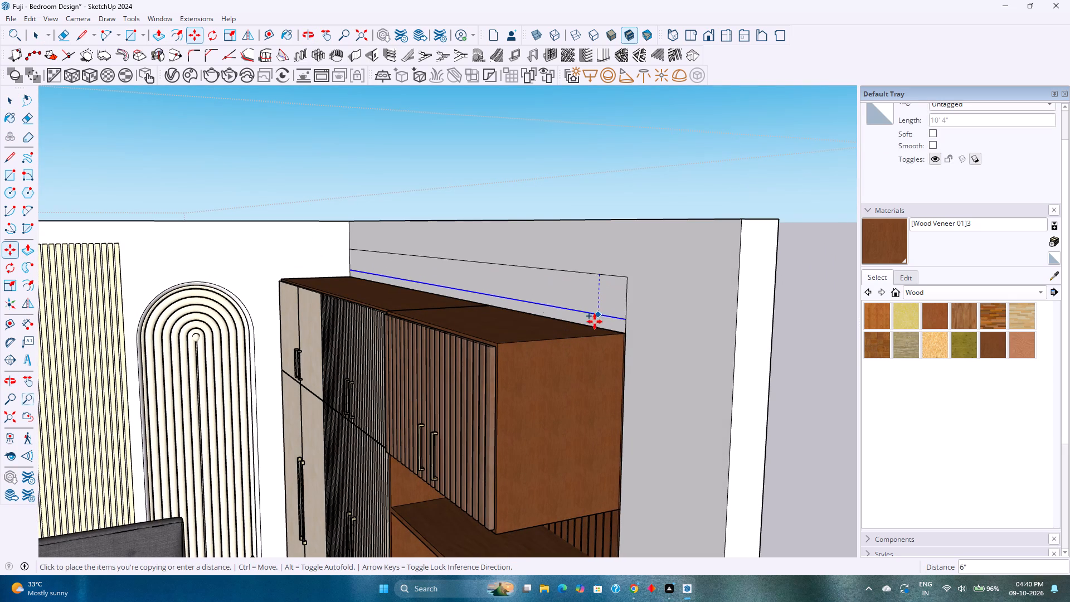
pyautogui.press('Up')
pyautogui.click(624, 334)
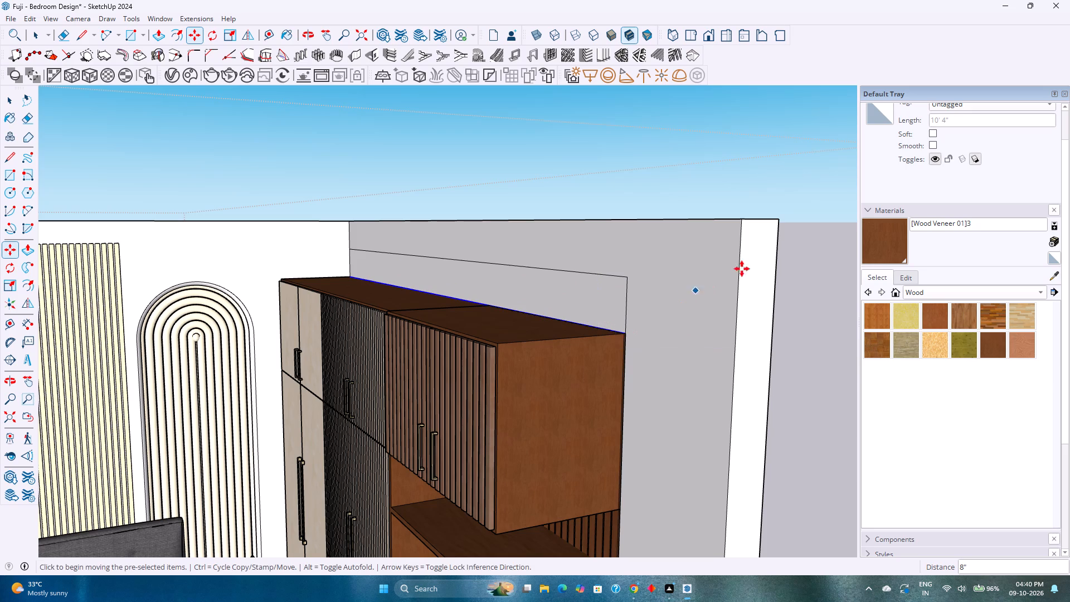
pyautogui.press('space')
# Make a group of the enclosed wall strip face and its boundary edges above the cabinets.
pyautogui.doubleClick(600, 308)
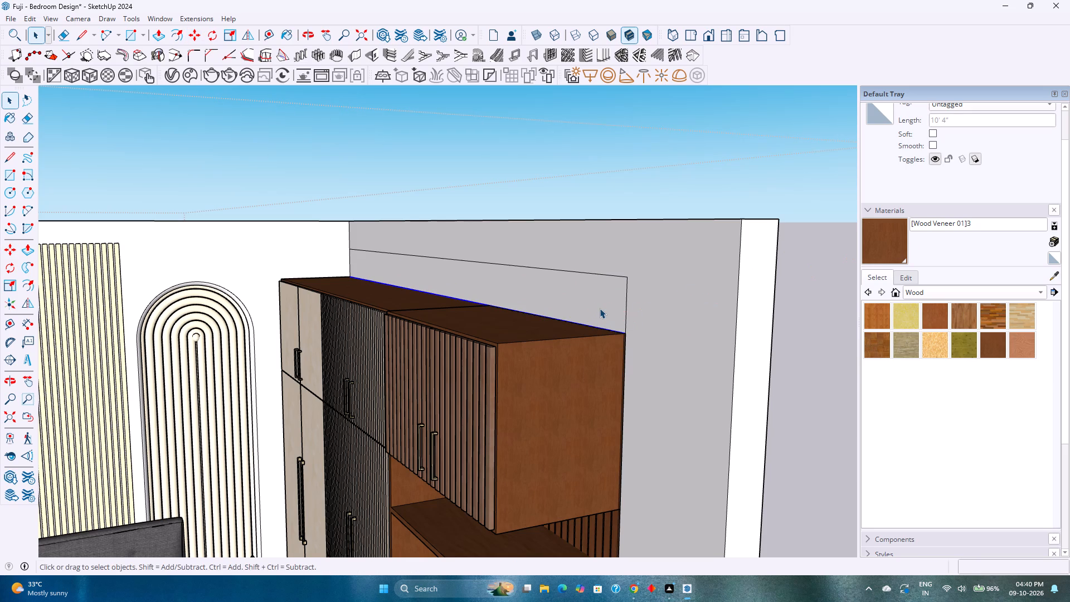
pyautogui.rightClick(600, 308)
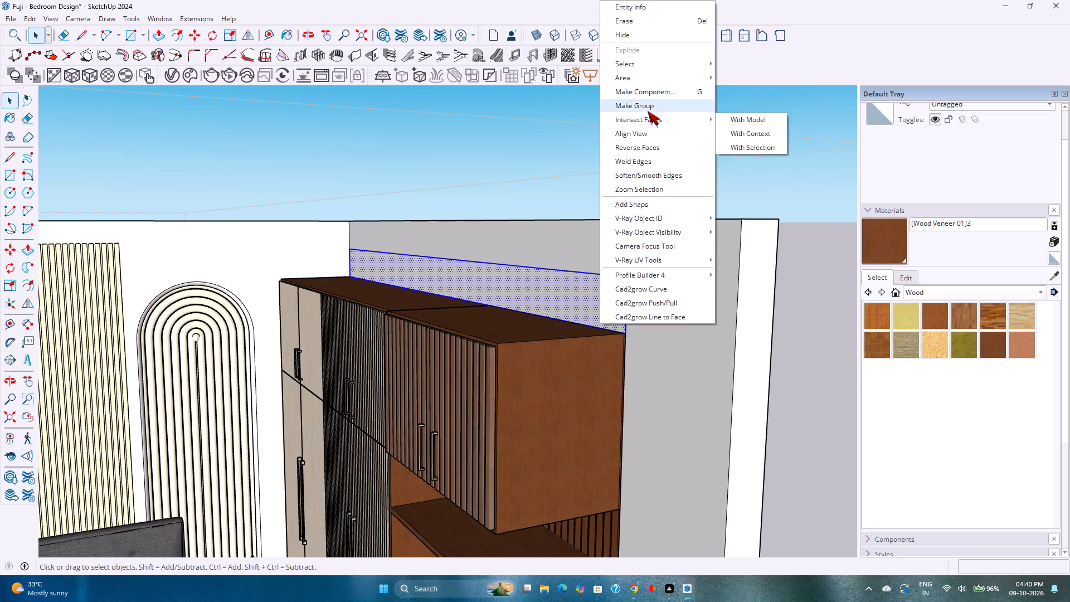
pyautogui.click(648, 111)
# Open the new strip group and paint its face with [Wood Veneer 01]3.
pyautogui.doubleClick(607, 306)
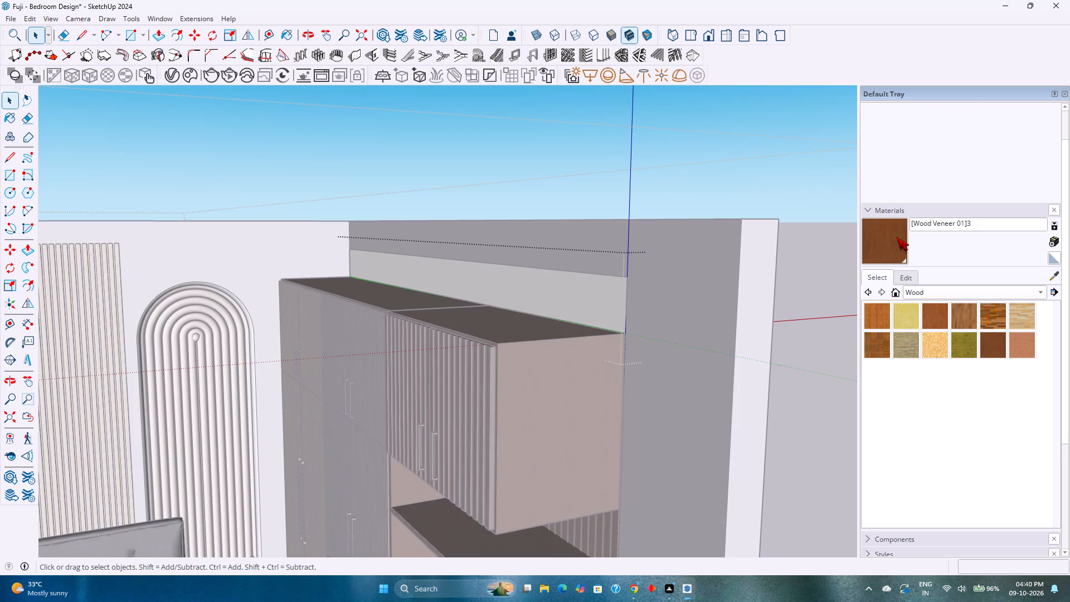
pyautogui.click(897, 237)
pyautogui.click(611, 300)
# Extrude the wood-veneer strip above the cabinets forward by 1' 8 3/4" over the cabinet tops.
pyautogui.press('p')
pyautogui.click(611, 300)
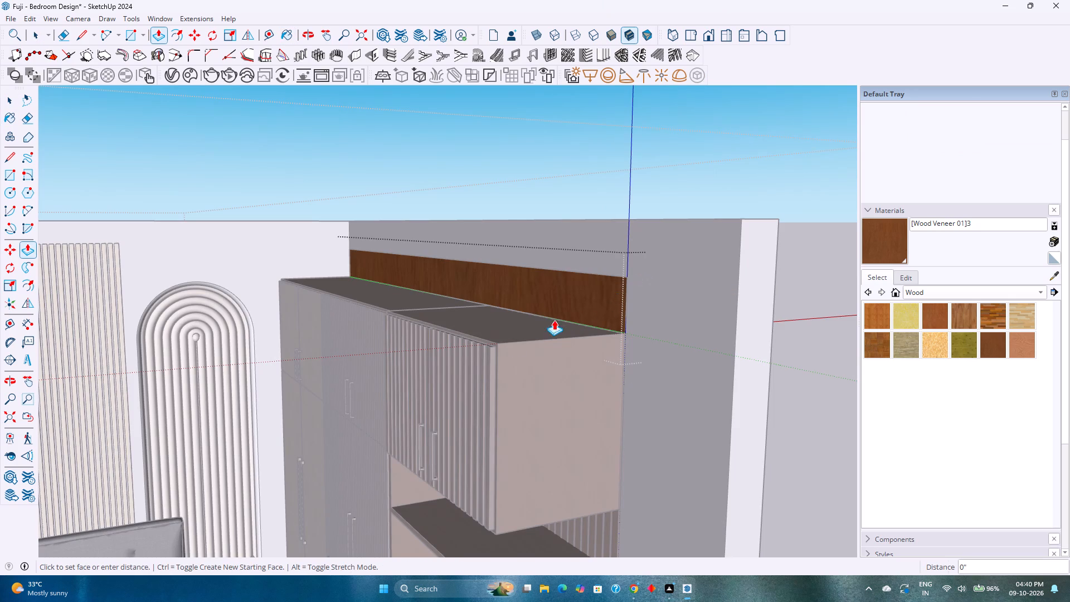
pyautogui.click(500, 344)
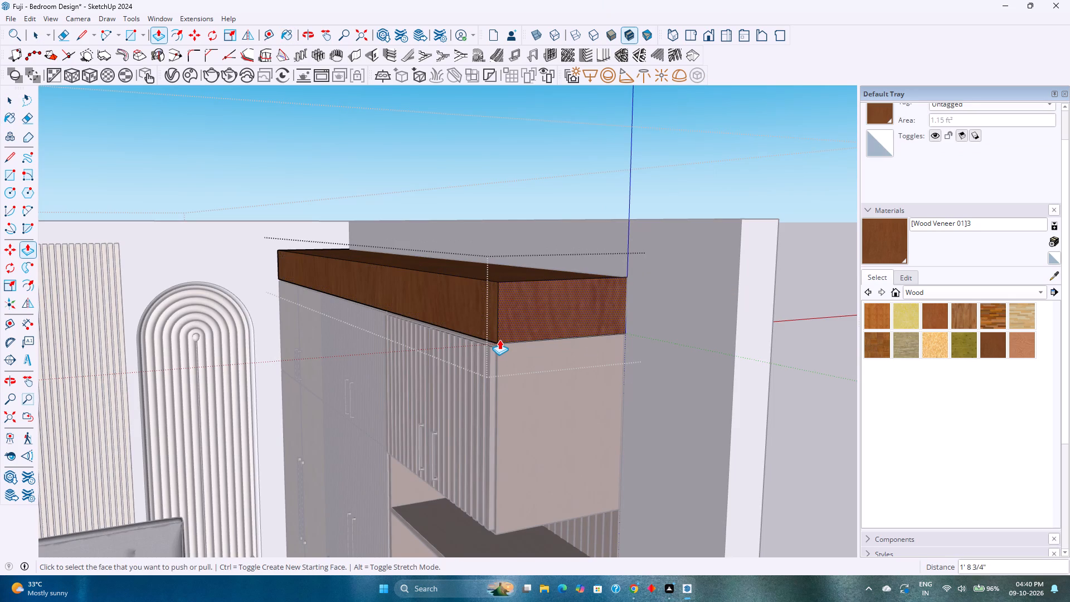
# Pull the filler block's front face out about 11/16" to the fluted door fronts and exit the group.
pyautogui.scroll(8, 494, 332)
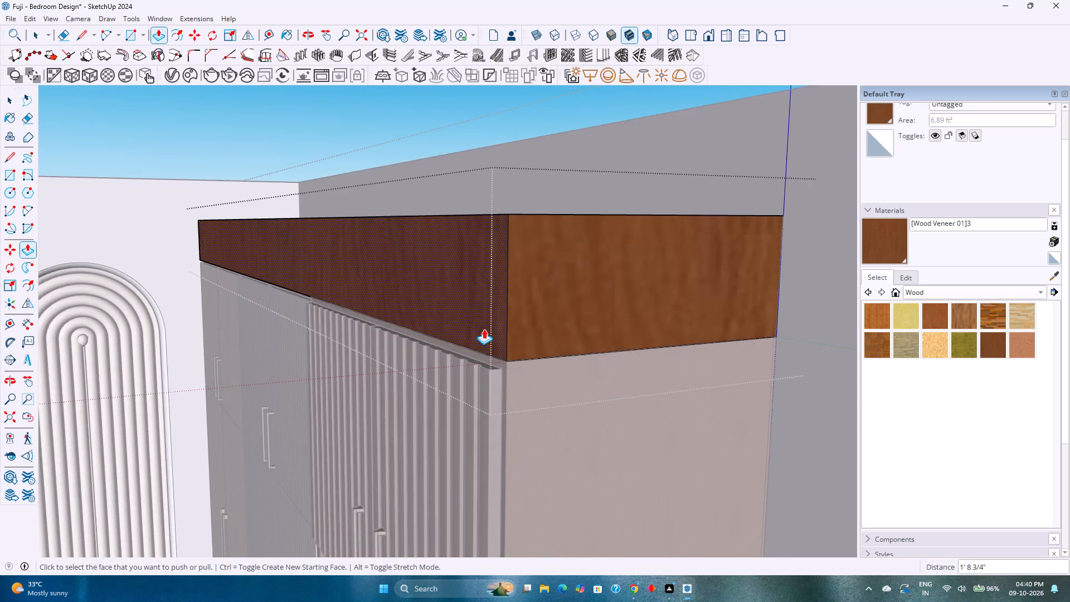
pyautogui.scroll(4, 484, 329)
pyautogui.click(484, 329)
pyautogui.click(495, 396)
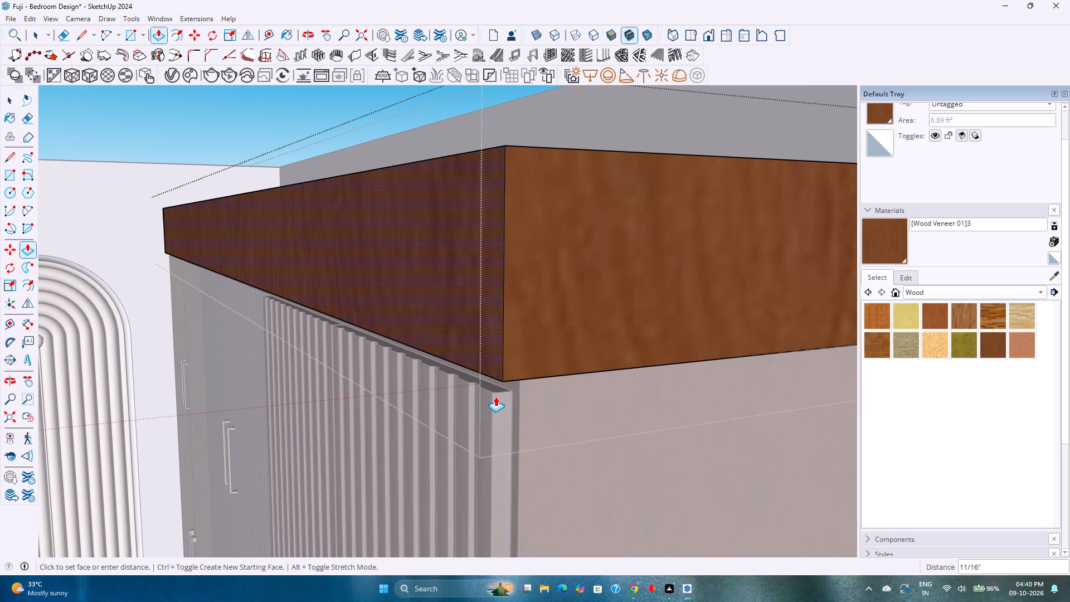
pyautogui.press('Escape')
pyautogui.press('space')
pyautogui.press('Escape')
# Examine the bedroom with the new filler block, checking the bed, wardrobe and dressing unit from inside and outside.
pyautogui.scroll(-13, 487, 381)
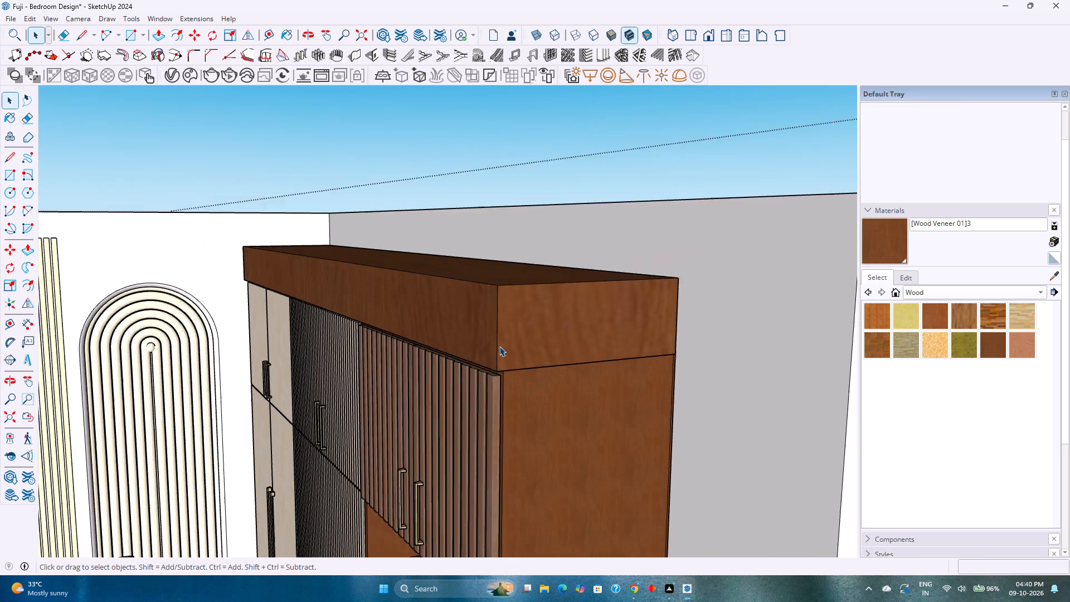
pyautogui.scroll(-14, 499, 346)
pyautogui.keyDown('shift'); pyautogui.moveTo(447, 372); pyautogui.dragTo(524, 308, button='middle'); pyautogui.keyUp('shift')
pyautogui.scroll(4, 551, 332)
pyautogui.moveTo(551, 332); pyautogui.dragTo(441, 410, button='middle')
pyautogui.keyDown('shift'); pyautogui.moveTo(434, 405); pyautogui.dragTo(542, 297, button='middle'); pyautogui.keyUp('shift')
pyautogui.scroll(1, 526, 360)
pyautogui.moveTo(526, 360); pyautogui.dragTo(567, 309, button='middle')
pyautogui.scroll(1, 567, 309)
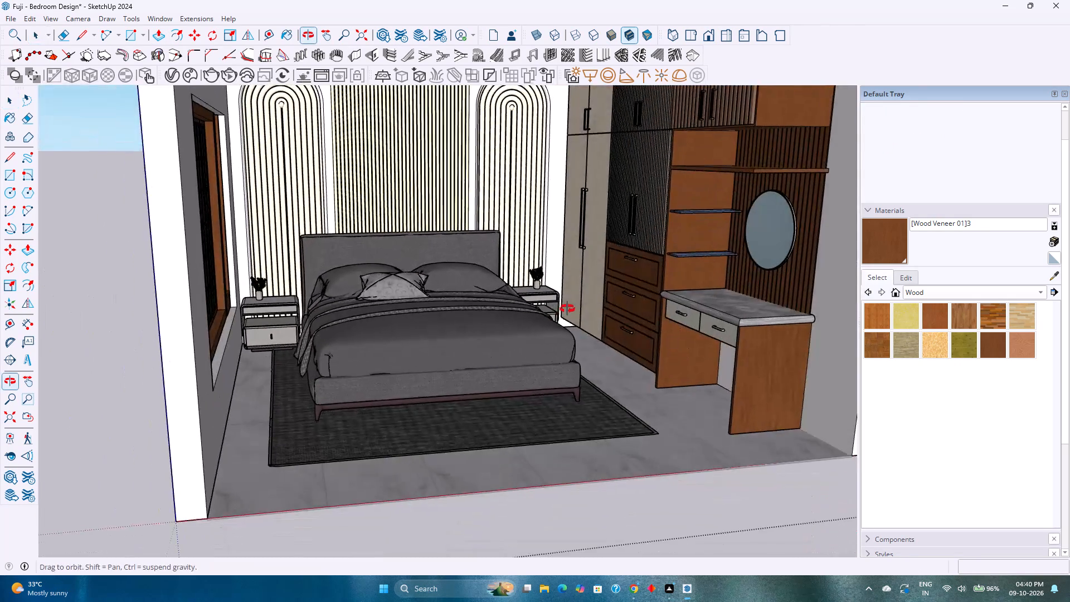
pyautogui.moveTo(567, 309); pyautogui.dragTo(568, 309, button='middle')
pyautogui.scroll(8, 609, 387)
pyautogui.moveTo(658, 351); pyautogui.dragTo(685, 317, button='middle')
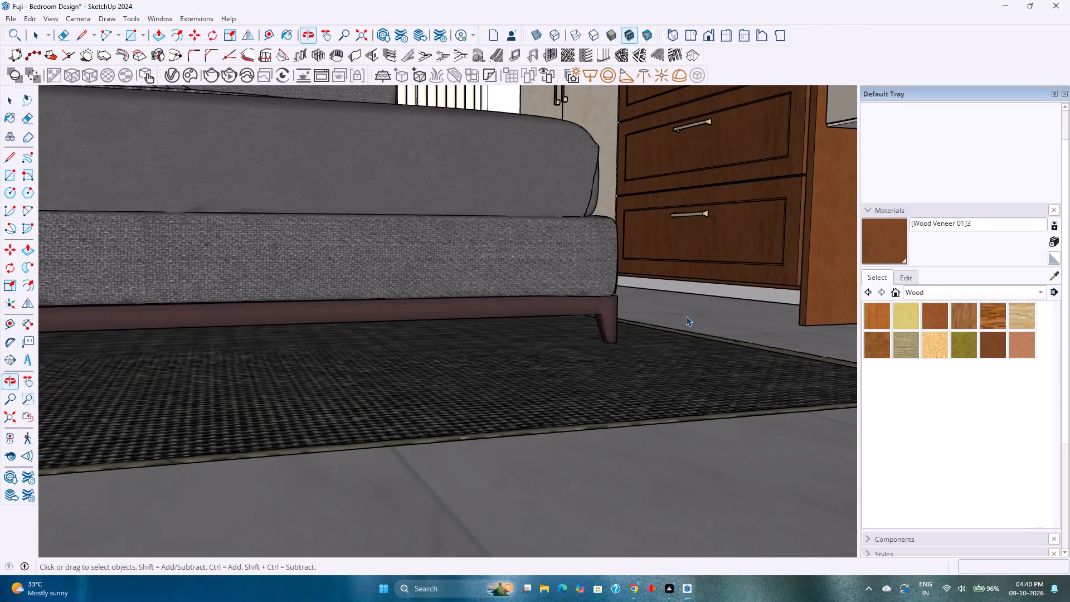
pyautogui.keyDown('shift'); pyautogui.moveTo(686, 316); pyautogui.dragTo(476, 341, button='middle'); pyautogui.keyUp('shift')
pyautogui.keyDown('shift'); pyautogui.moveTo(582, 346); pyautogui.dragTo(679, 346, button='middle'); pyautogui.keyUp('shift')
pyautogui.scroll(6, 610, 323)
pyautogui.moveTo(610, 323); pyautogui.dragTo(586, 322, button='middle')
pyautogui.scroll(-20, 586, 323)
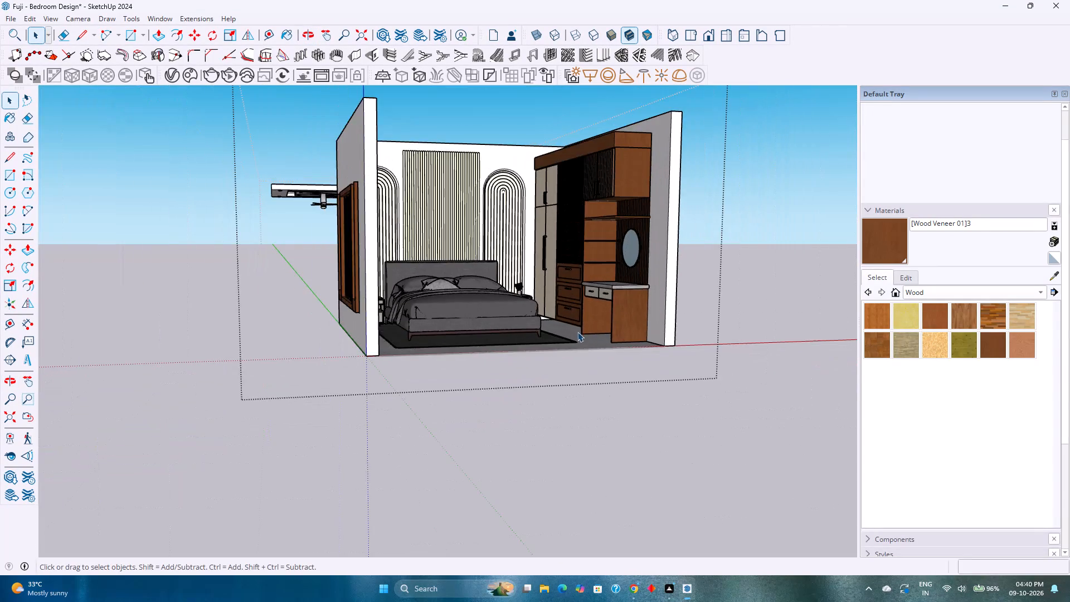
pyautogui.scroll(-3, 577, 332)
# Move the false ceiling group about 43' 4 7/8" onto the bedroom, placing its rear corner on the headboard wall's inner top edge.
pyautogui.keyDown('shift'); pyautogui.moveTo(577, 332); pyautogui.dragTo(573, 383, button='middle'); pyautogui.keyUp('shift')
pyautogui.moveTo(467, 316); pyautogui.dragTo(390, 454, button='middle')
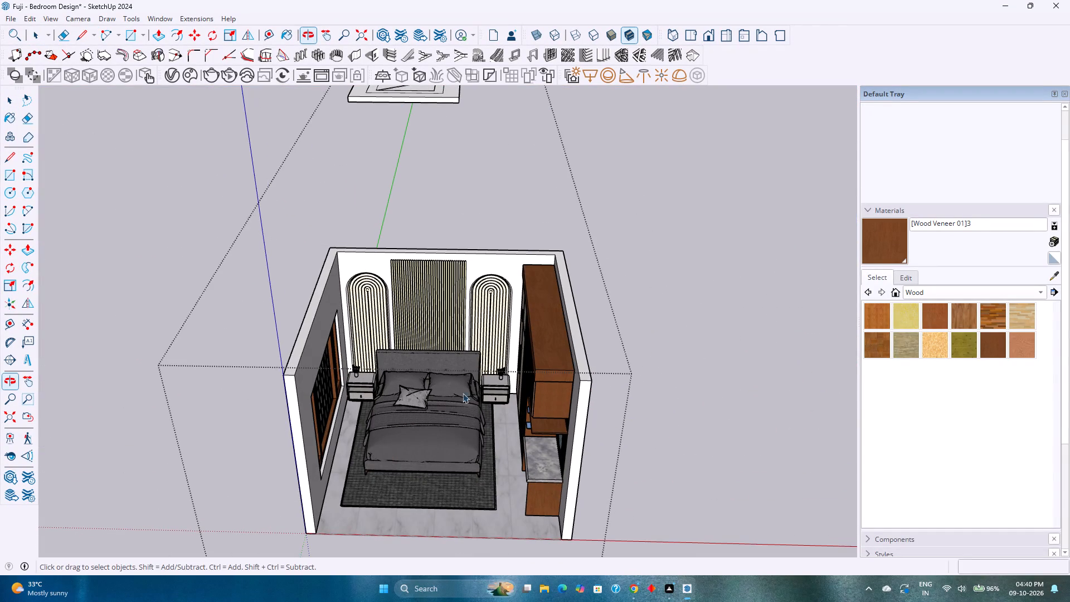
pyautogui.click(403, 96)
pyautogui.scroll(4, 432, 124)
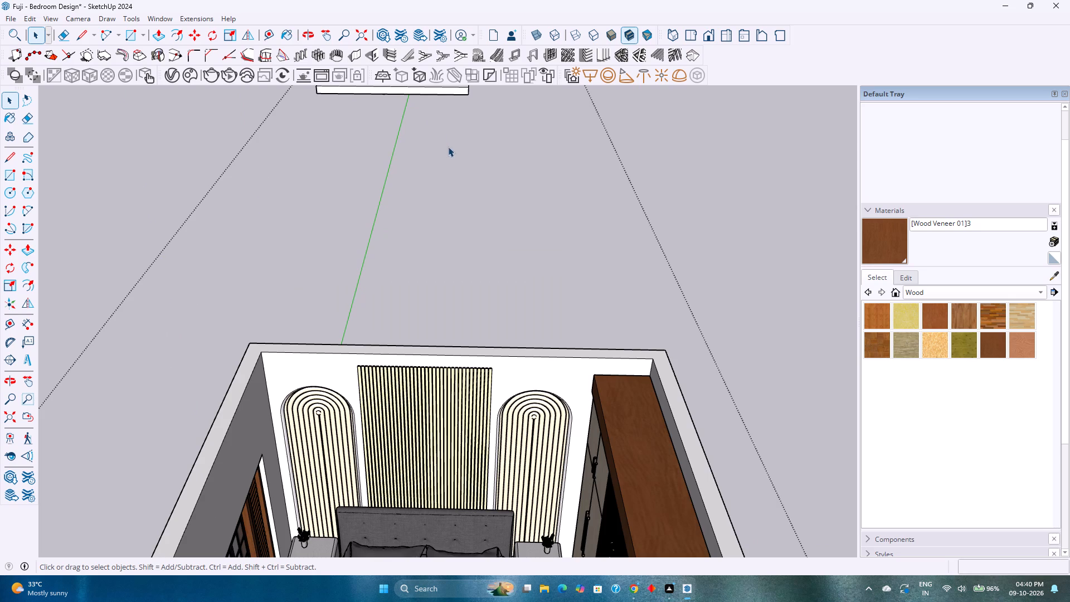
pyautogui.keyDown('shift'); pyautogui.moveTo(464, 172); pyautogui.dragTo(479, 295, button='middle'); pyautogui.keyUp('shift')
pyautogui.click(462, 181)
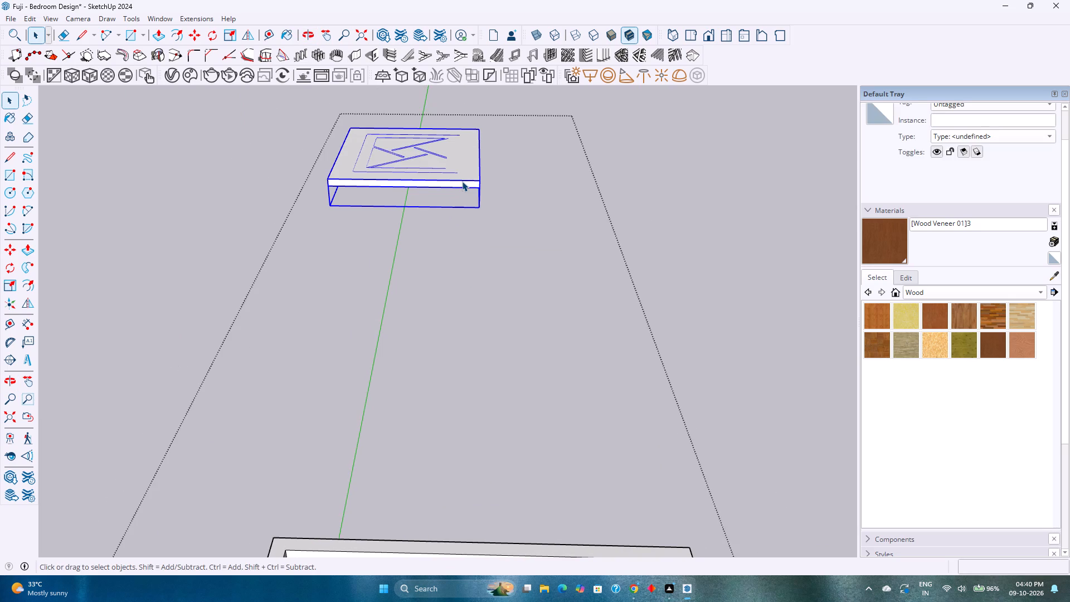
pyautogui.press('m')
pyautogui.click(479, 129)
pyautogui.scroll(-5, 483, 256)
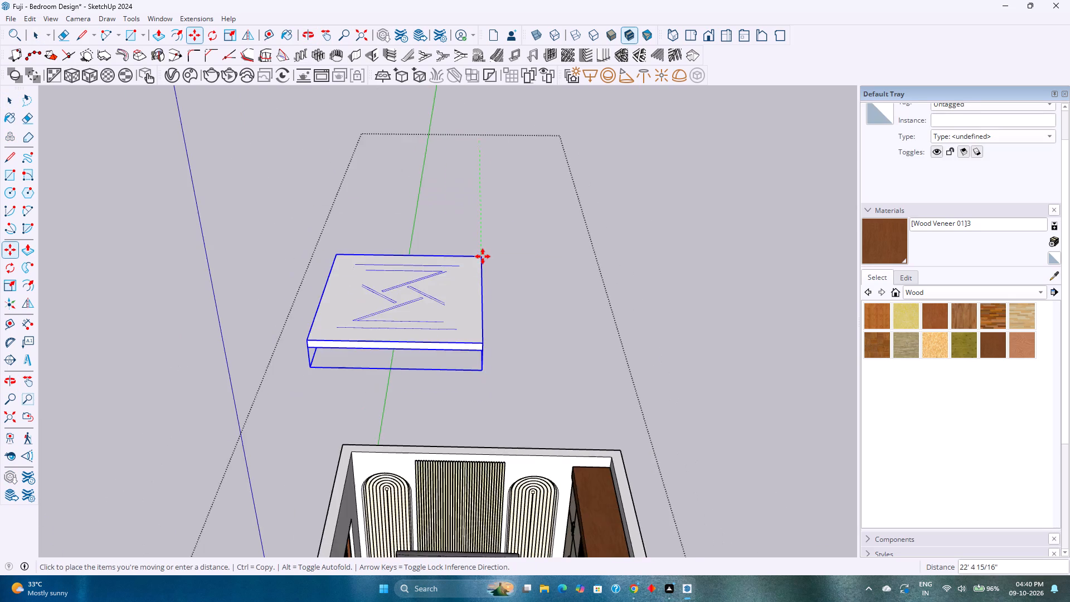
pyautogui.scroll(-3, 483, 256)
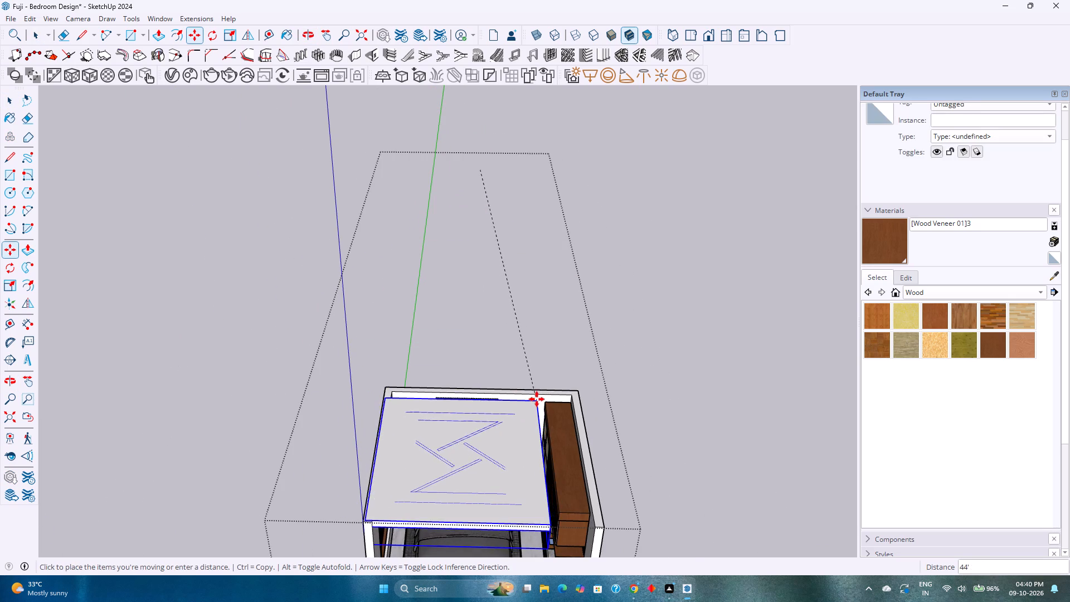
pyautogui.click(543, 395)
# Align the false ceiling's rear window-side corner with the inner top corner of the walls.
pyautogui.scroll(3, 426, 410)
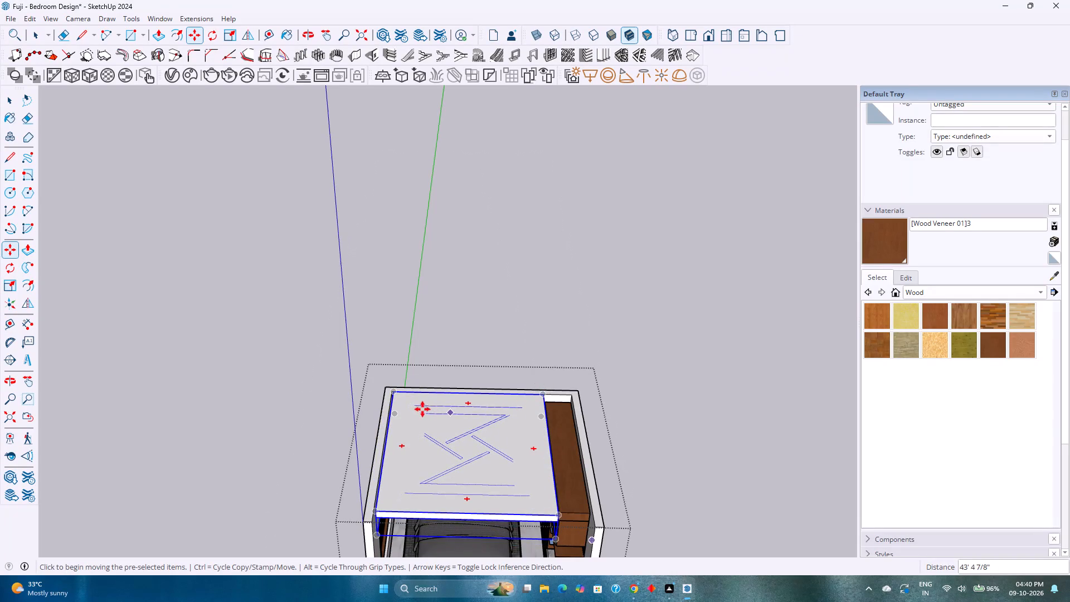
pyautogui.scroll(20, 422, 409)
pyautogui.scroll(11, 422, 409)
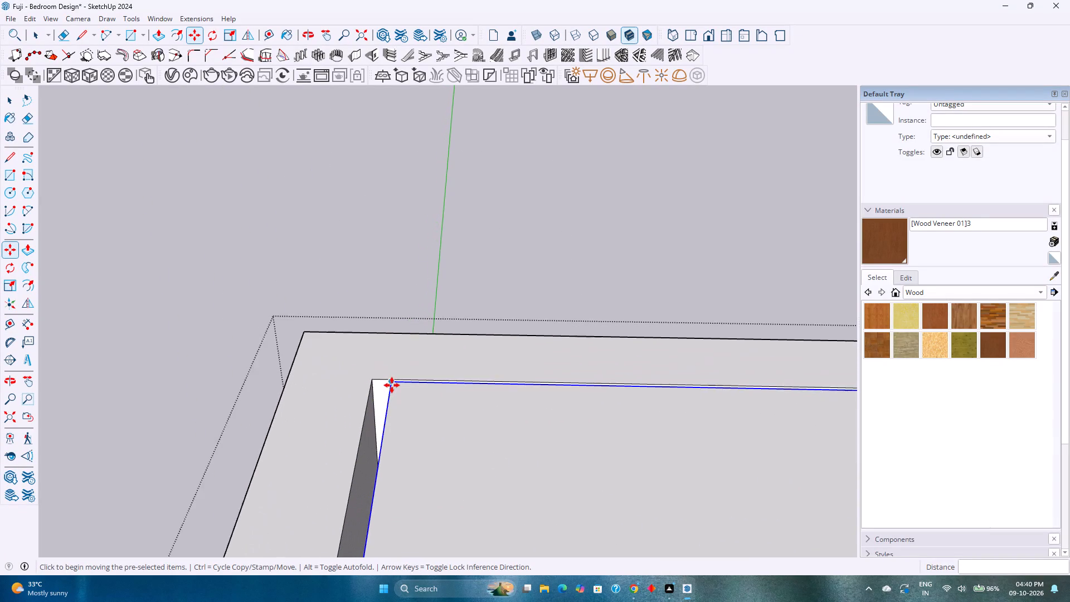
pyautogui.scroll(9, 392, 385)
pyautogui.click(391, 378)
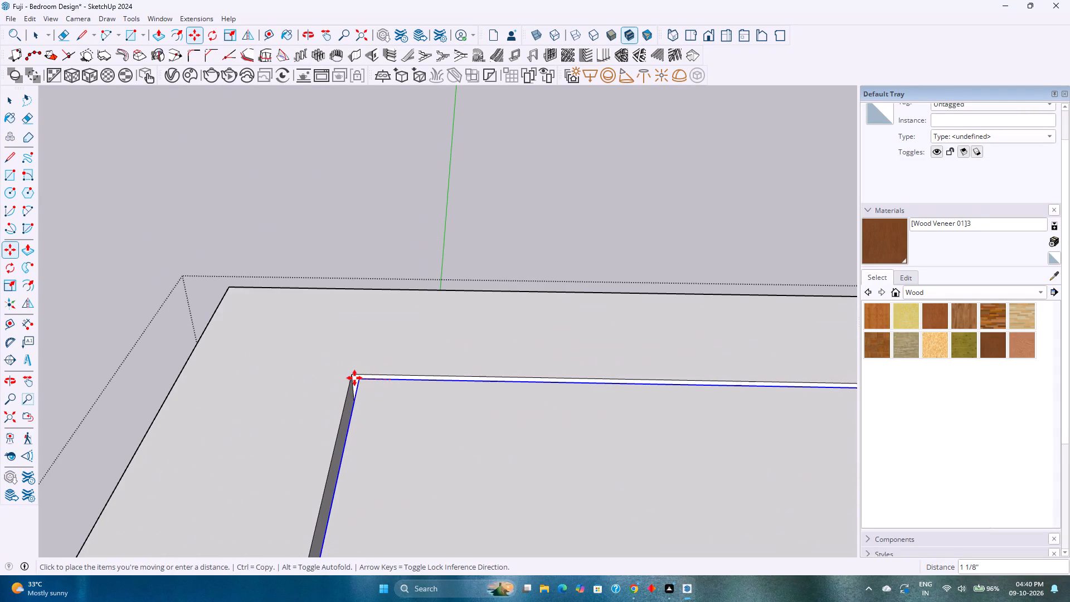
pyautogui.click(351, 373)
pyautogui.scroll(5, 344, 385)
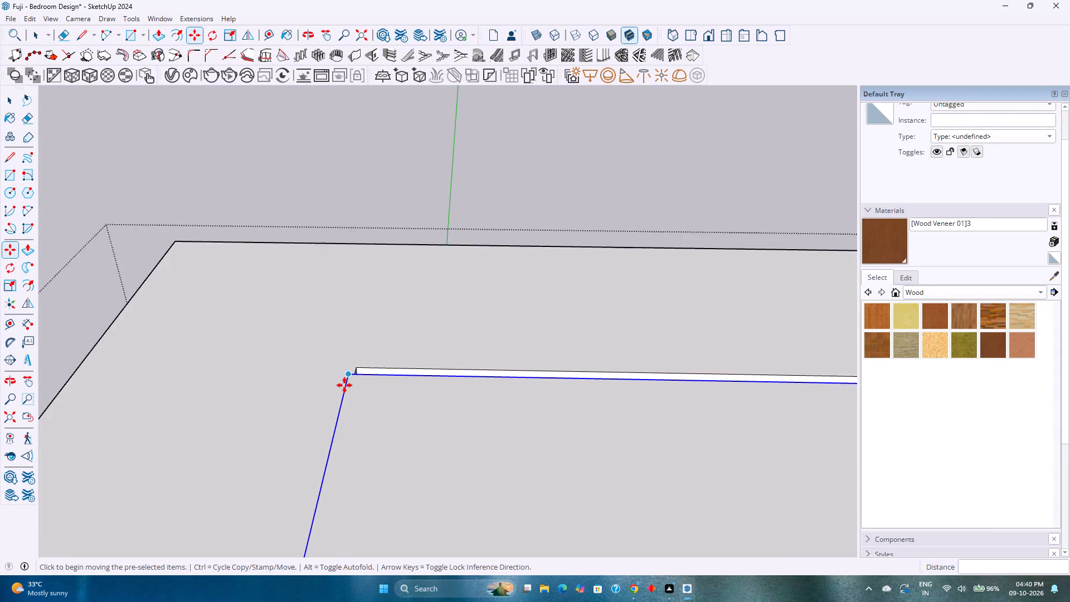
pyautogui.scroll(3, 344, 385)
pyautogui.moveTo(344, 385); pyautogui.dragTo(516, 427, button='middle')
pyautogui.click(567, 420)
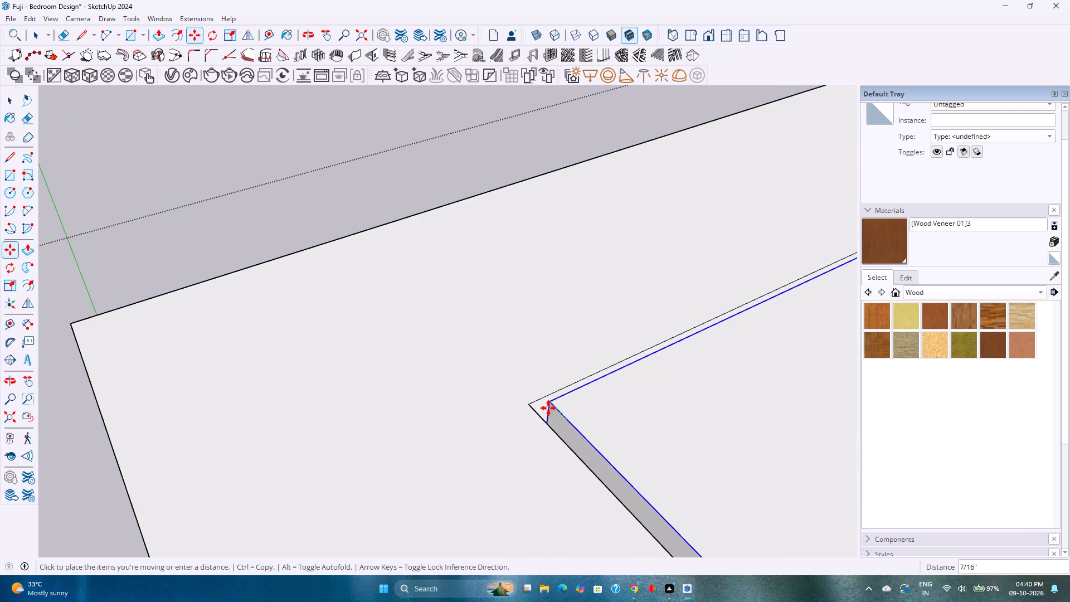
pyautogui.scroll(20, 546, 407)
pyautogui.scroll(2, 546, 407)
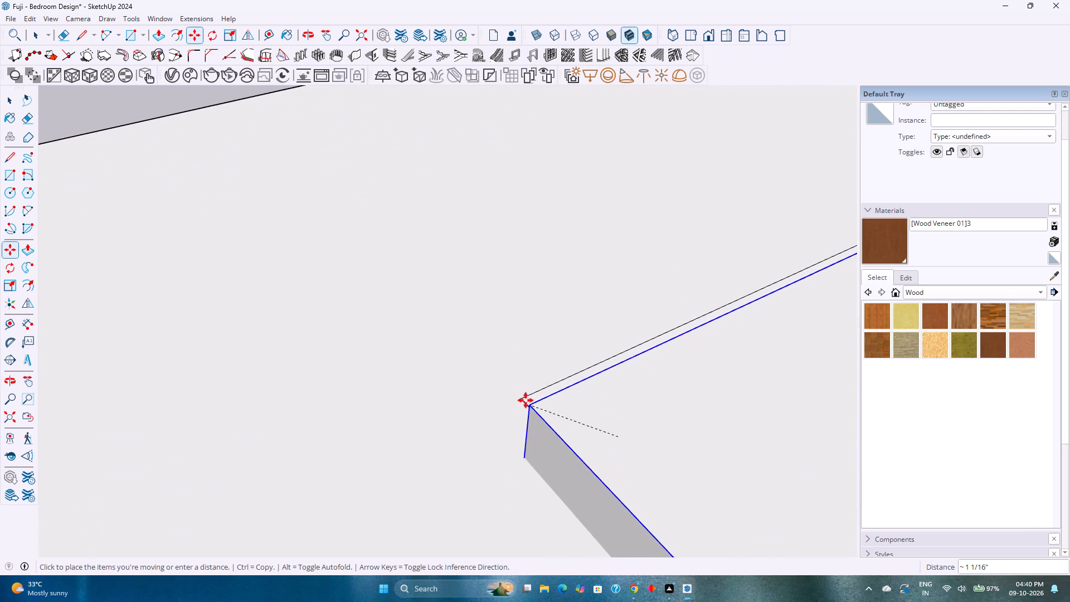
pyautogui.scroll(4, 526, 400)
pyautogui.click(526, 399)
pyautogui.scroll(-9, 512, 404)
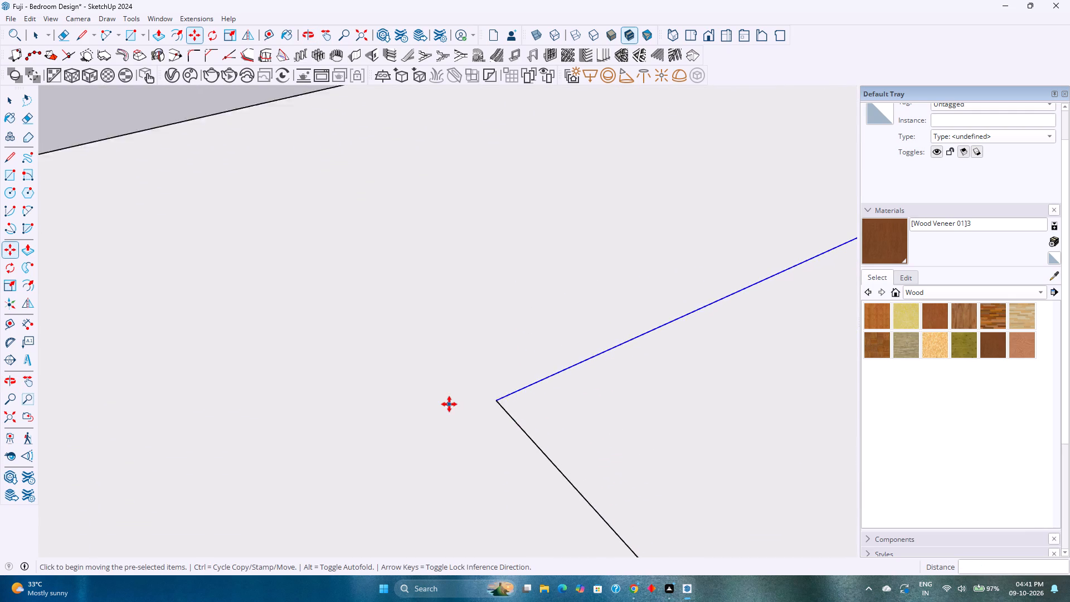
pyautogui.scroll(-15, 449, 404)
pyautogui.scroll(-13, 434, 411)
pyautogui.scroll(1, 431, 410)
pyautogui.scroll(-3, 431, 410)
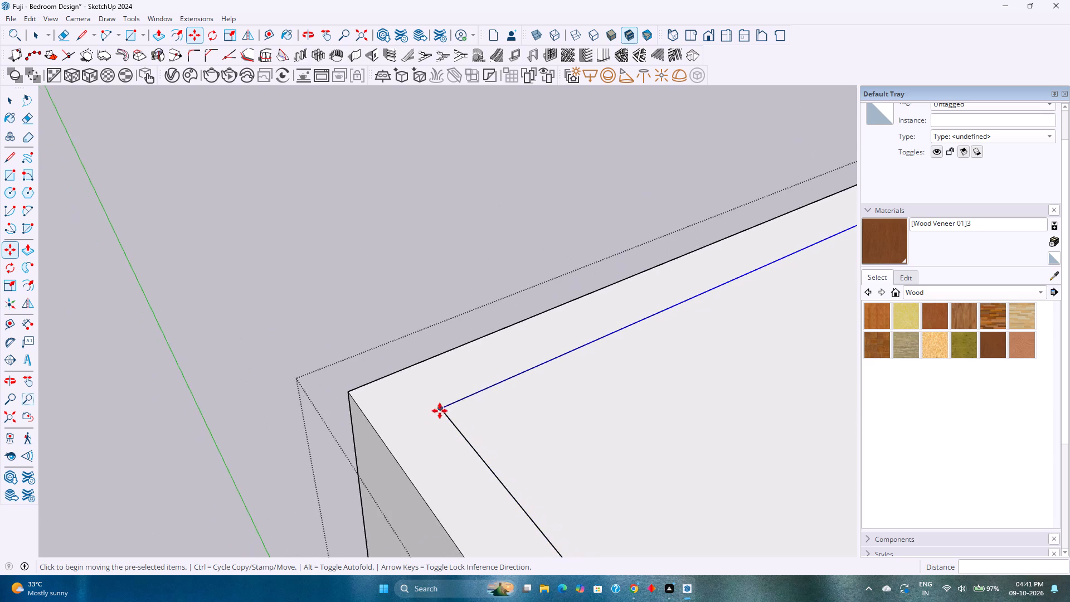
# Scale the false ceiling toward the cabinets along the green axis by about 1.03.
pyautogui.scroll(-9, 440, 411)
pyautogui.keyDown('shift'); pyautogui.moveTo(516, 438); pyautogui.dragTo(283, 349, button='middle'); pyautogui.keyUp('shift')
pyautogui.scroll(-18, 281, 333)
pyautogui.scroll(1, 272, 338)
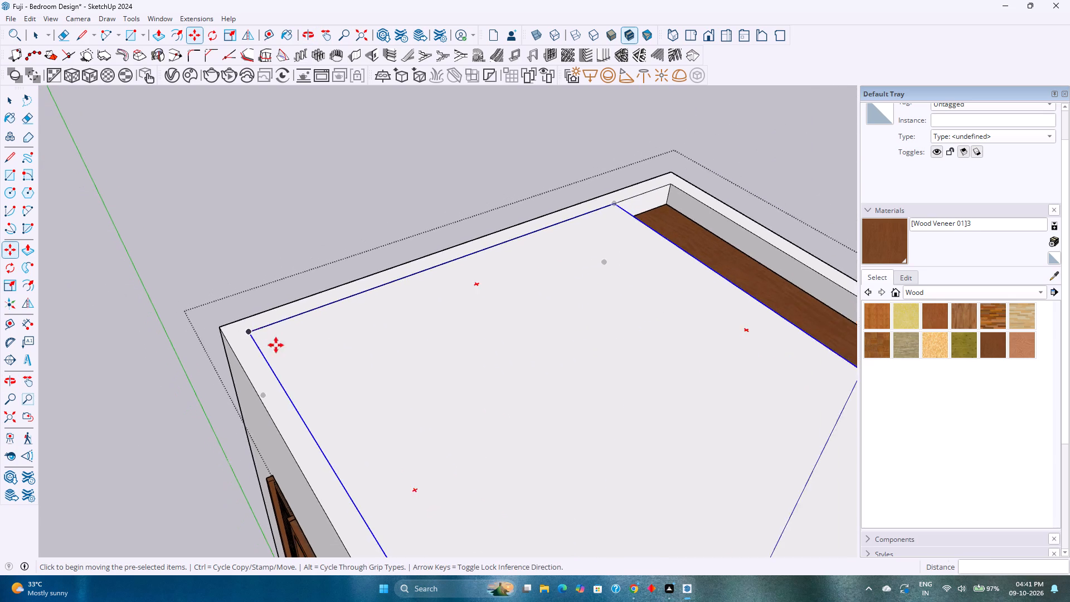
pyautogui.scroll(-8, 292, 369)
pyautogui.moveTo(390, 389); pyautogui.dragTo(301, 318, button='middle')
pyautogui.moveTo(522, 440); pyautogui.dragTo(408, 335, button='middle')
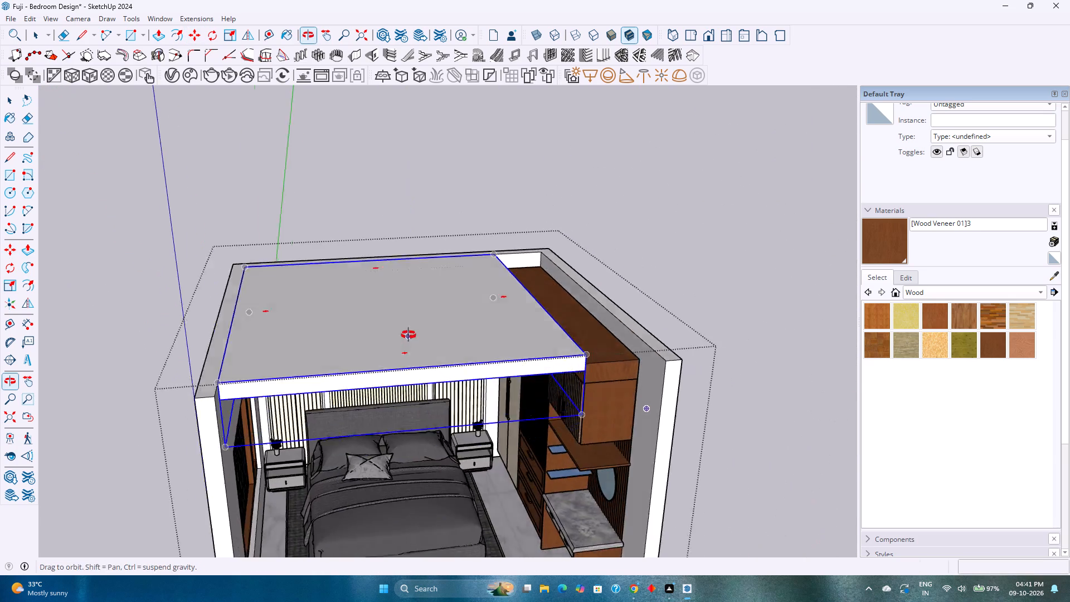
pyautogui.moveTo(408, 335); pyautogui.dragTo(412, 303, button='middle')
pyautogui.scroll(5, 444, 362)
pyautogui.moveTo(452, 372); pyautogui.dragTo(445, 295, button='middle')
pyautogui.keyDown('shift'); pyautogui.moveTo(449, 299); pyautogui.dragTo(488, 376, button='middle'); pyautogui.keyUp('shift')
pyautogui.moveTo(490, 385); pyautogui.dragTo(399, 376, button='middle')
pyautogui.press('space')
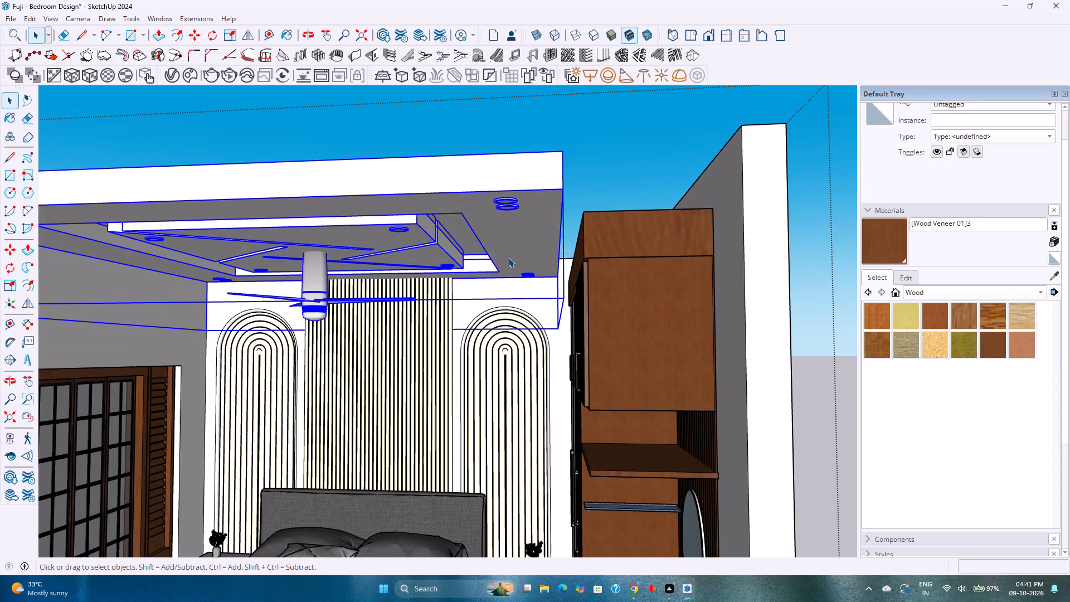
pyautogui.moveTo(508, 256); pyautogui.dragTo(568, 274, button='middle')
pyautogui.press('s')
pyautogui.moveTo(569, 265); pyautogui.dragTo(557, 272, button='middle')
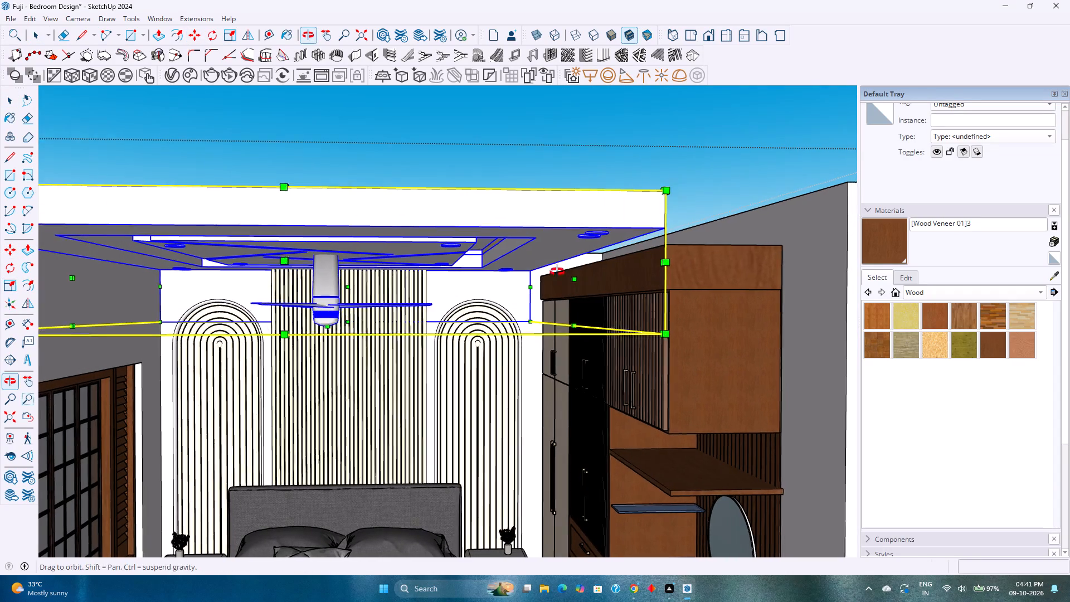
pyautogui.moveTo(557, 272); pyautogui.dragTo(533, 285, button='middle')
pyautogui.click(546, 300)
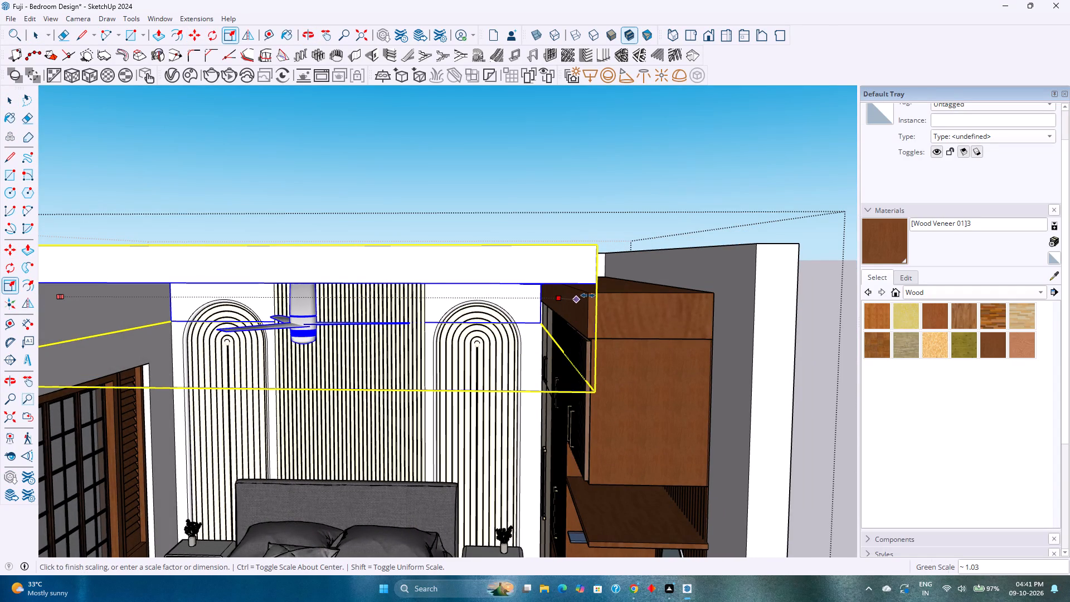
pyautogui.click(589, 293)
# Scale the false ceiling's cabinet-side edge to meet the filler block's front top corner.
pyautogui.moveTo(579, 312); pyautogui.dragTo(514, 360, button='middle')
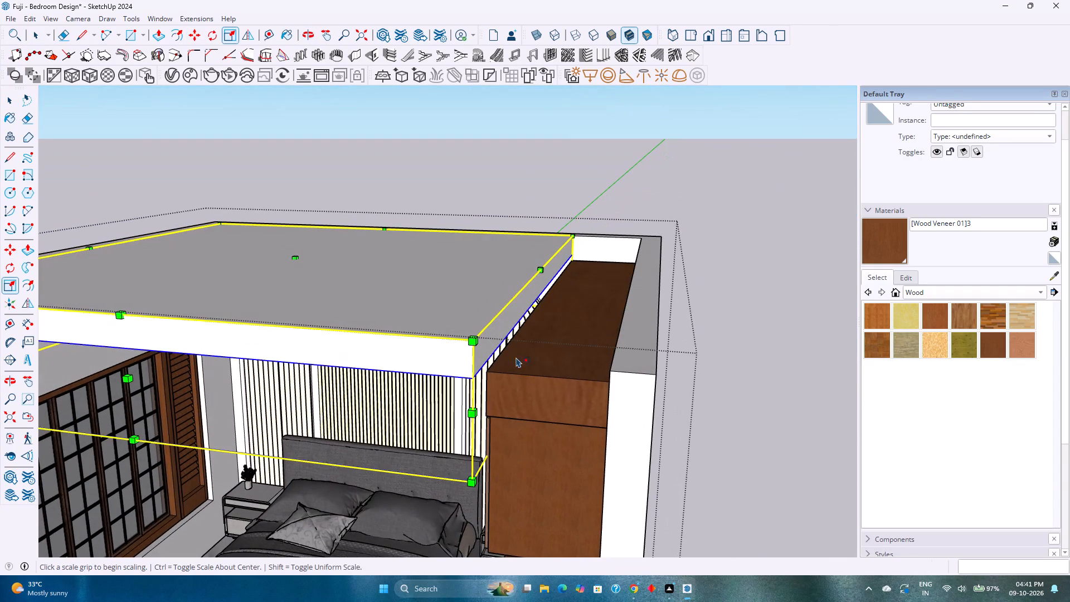
pyautogui.scroll(1, 523, 321)
pyautogui.middleClick(522, 321)
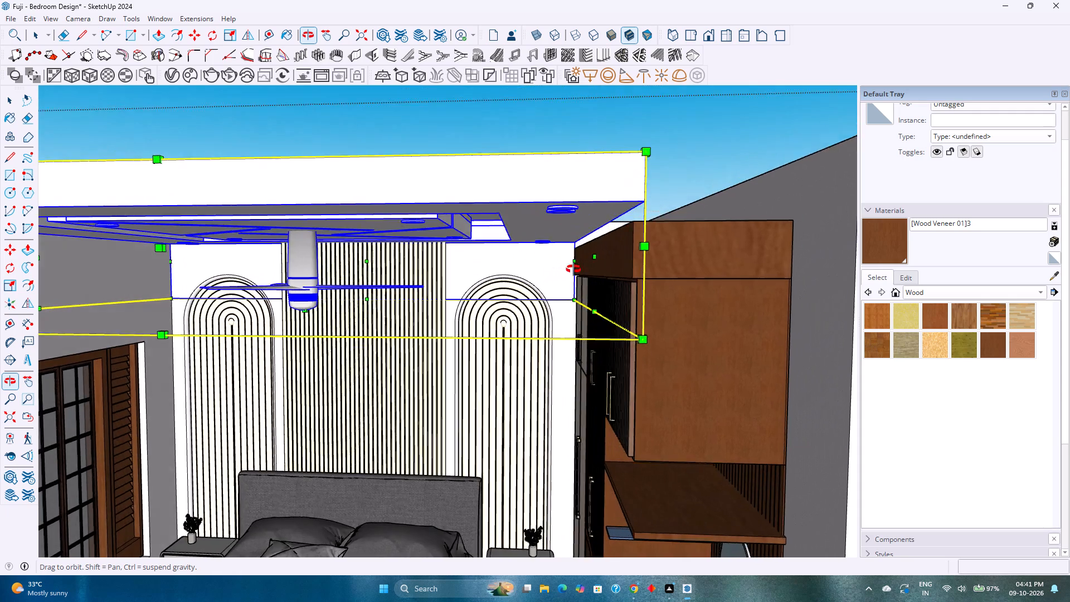
pyautogui.scroll(1, 524, 326)
pyautogui.moveTo(518, 337); pyautogui.dragTo(608, 259, button='middle')
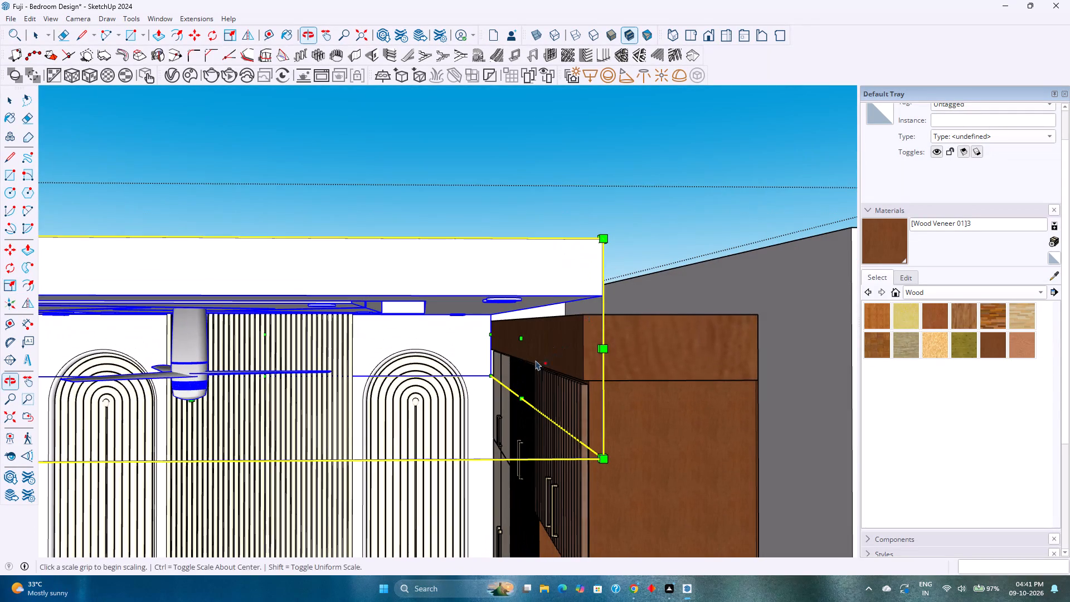
pyautogui.click(522, 341)
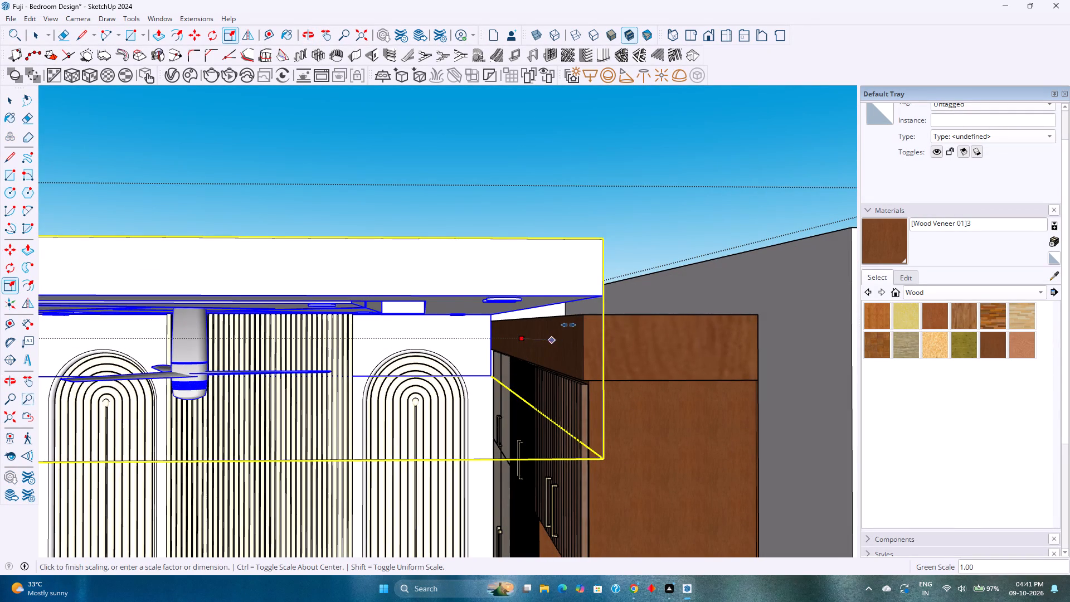
pyautogui.scroll(1, 582, 326)
pyautogui.moveTo(582, 326); pyautogui.dragTo(570, 303, button='middle')
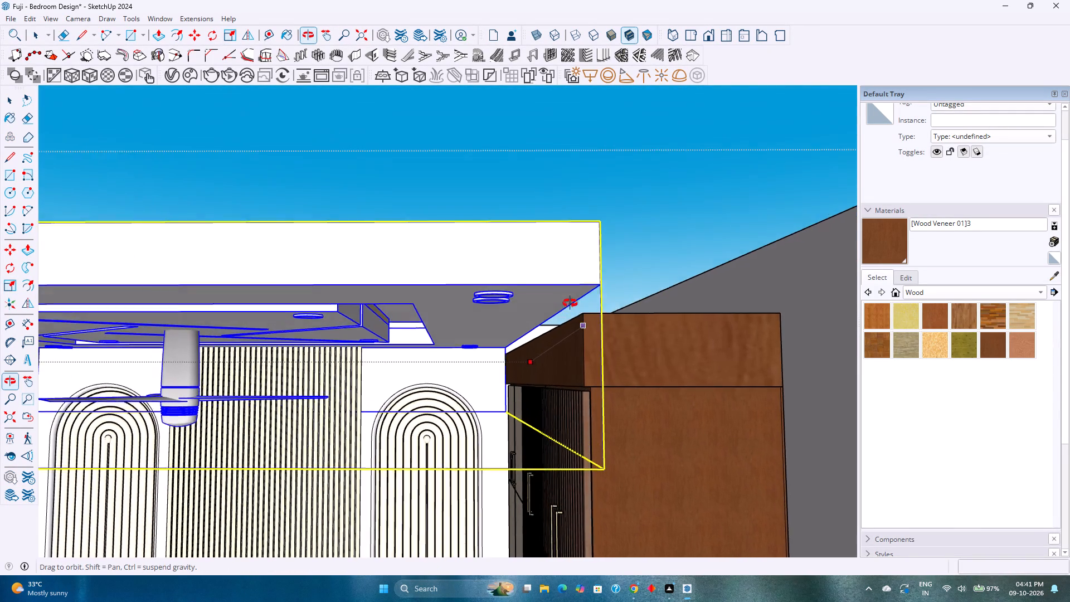
pyautogui.moveTo(570, 303); pyautogui.dragTo(570, 301, button='middle')
pyautogui.scroll(1, 570, 301)
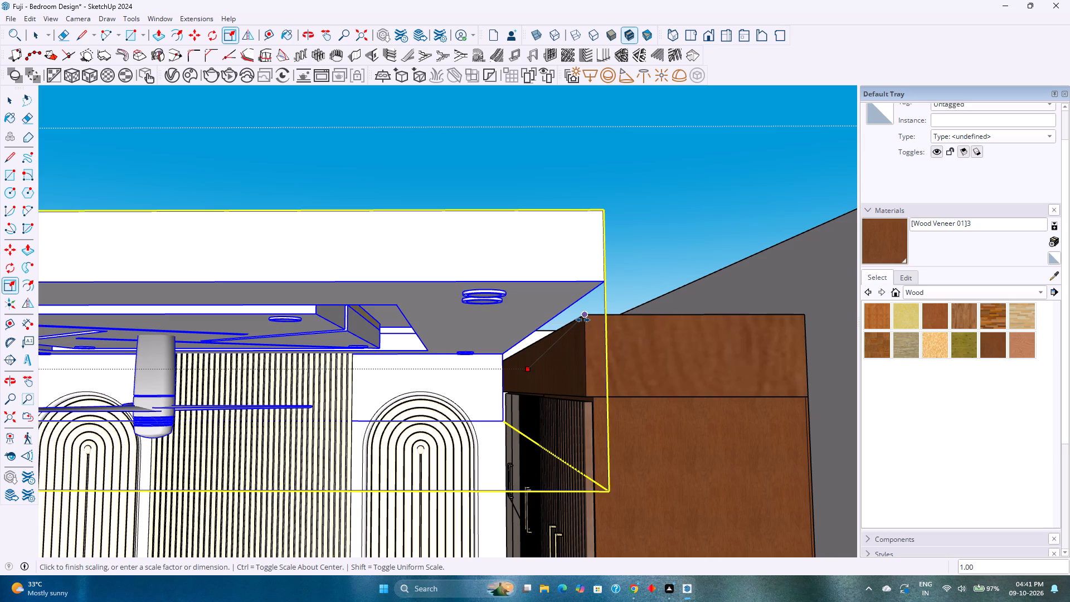
pyautogui.click(583, 320)
# Inside the false ceiling group, copy the cabinet-side face's upper edge 5" straight down onto that face.
pyautogui.moveTo(586, 346); pyautogui.dragTo(503, 385, button='middle')
pyautogui.press('space')
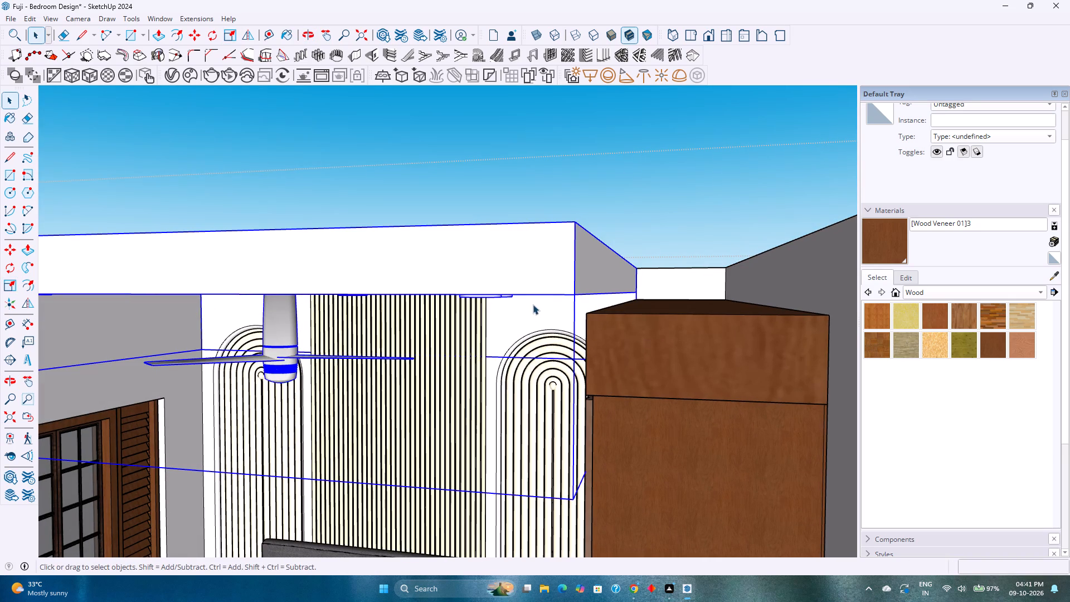
pyautogui.doubleClick(540, 278)
pyautogui.scroll(5, 653, 232)
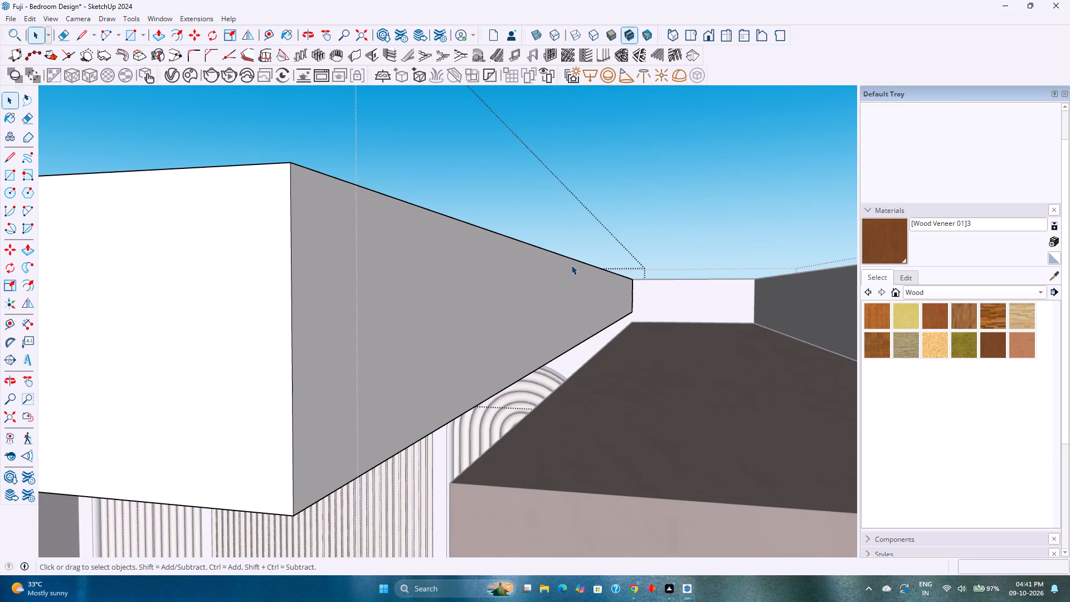
pyautogui.click(571, 260)
pyautogui.doubleClick(571, 260)
pyautogui.click(571, 260)
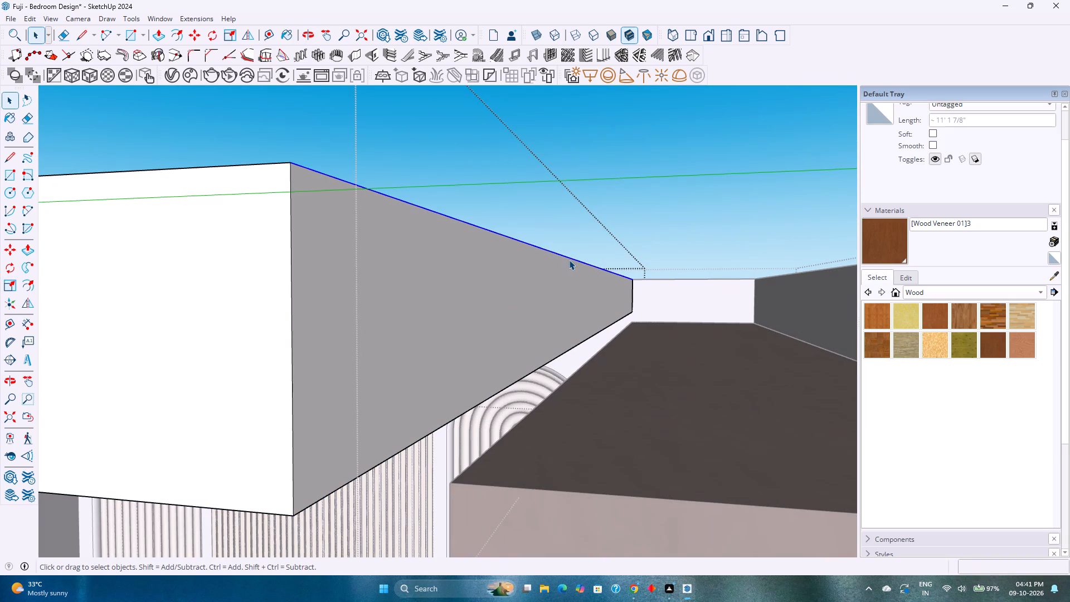
pyautogui.press('m')
pyautogui.press('Return')
pyautogui.click(569, 260)
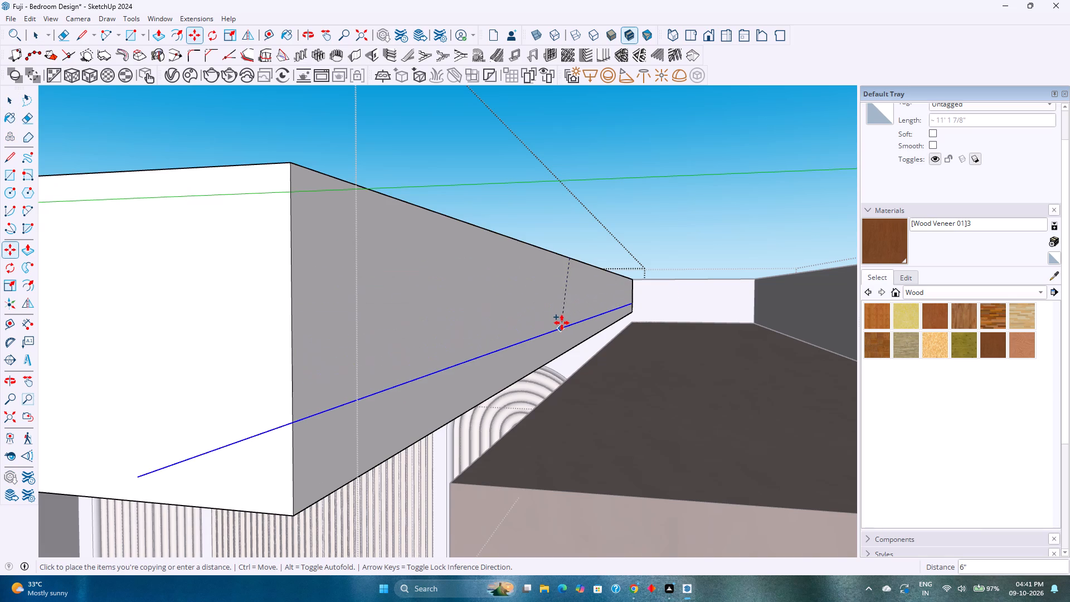
pyautogui.press('Up')
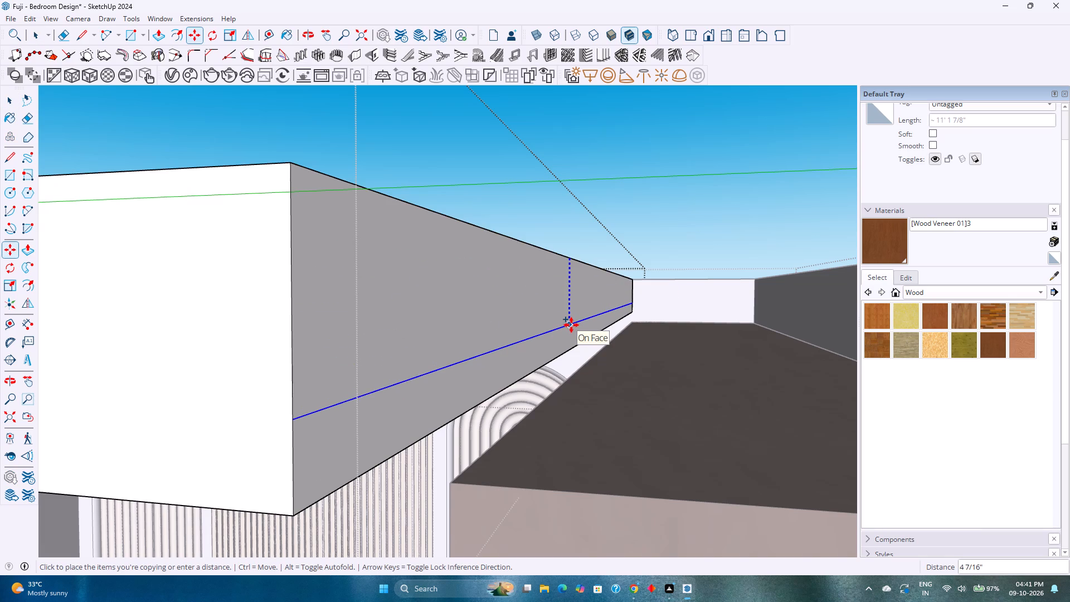
pyautogui.press('5')
pyautogui.press('Return')
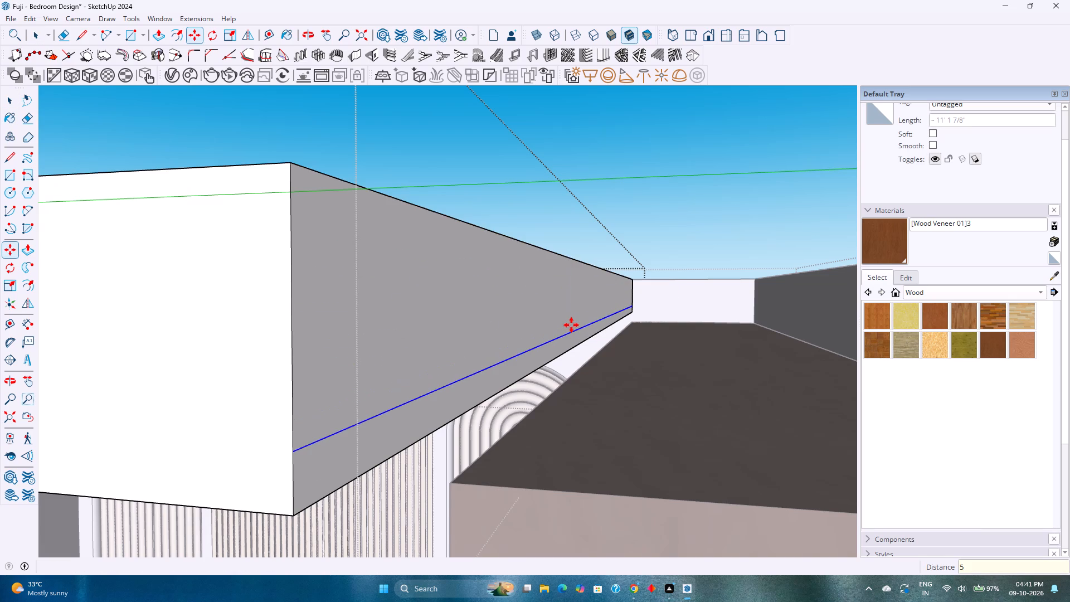
# Push/pull the upper part of the ceiling's cabinet-side face out about 1' 9 7/16" over the filler block to the side wall.
pyautogui.press('p')
pyautogui.click(555, 317)
pyautogui.scroll(-5, 682, 314)
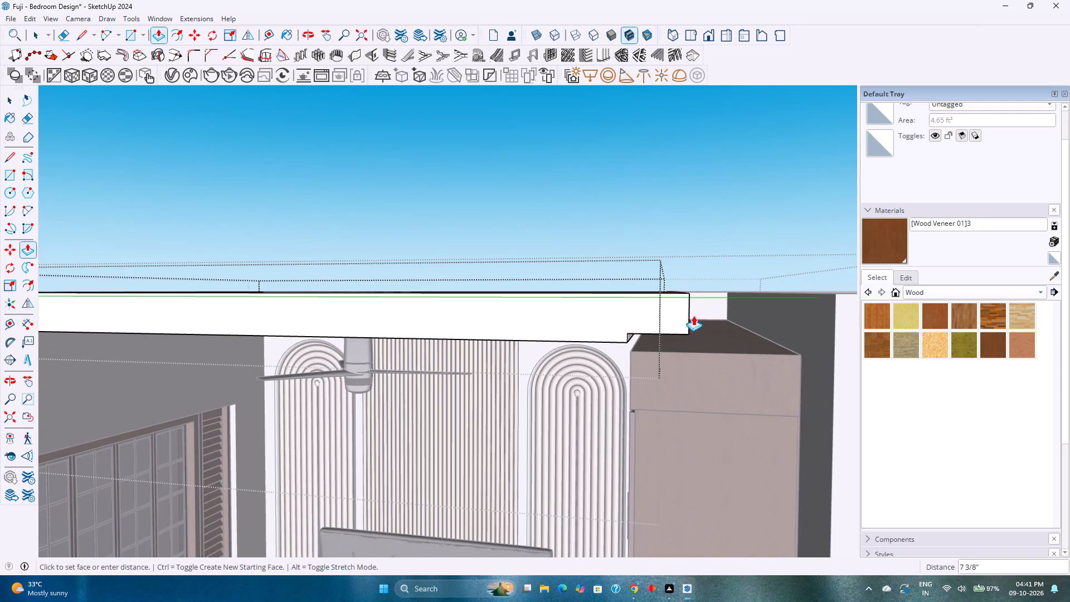
pyautogui.click(769, 326)
# Push/pull the extension's underside about 1 1/8" to sit flush with the false ceiling's main underside.
pyautogui.moveTo(610, 374); pyautogui.dragTo(652, 316, button='middle')
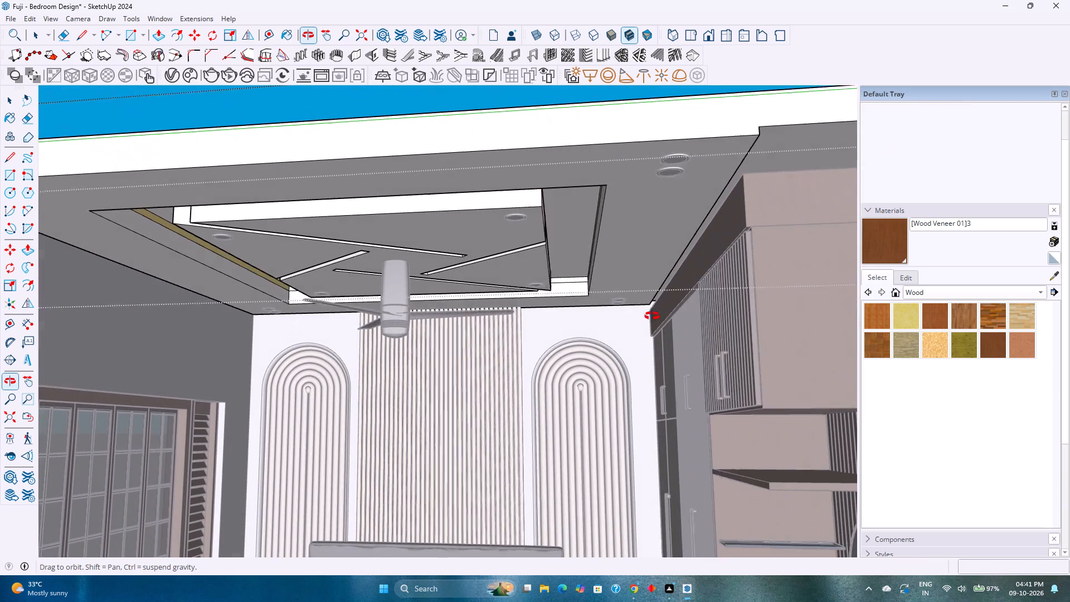
pyautogui.moveTo(652, 316); pyautogui.dragTo(657, 314, button='middle')
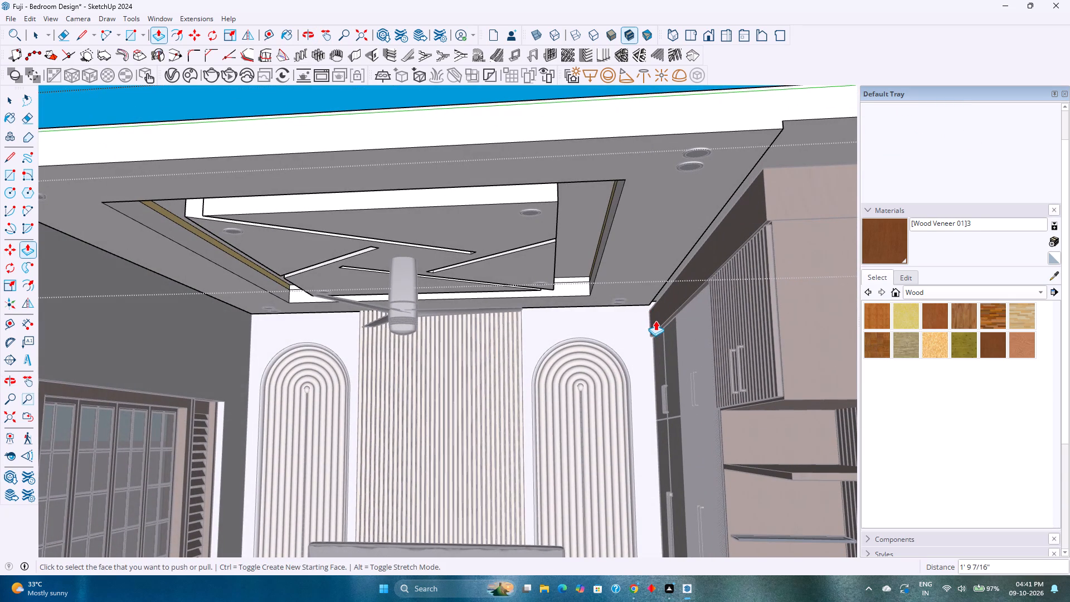
pyautogui.click(791, 146)
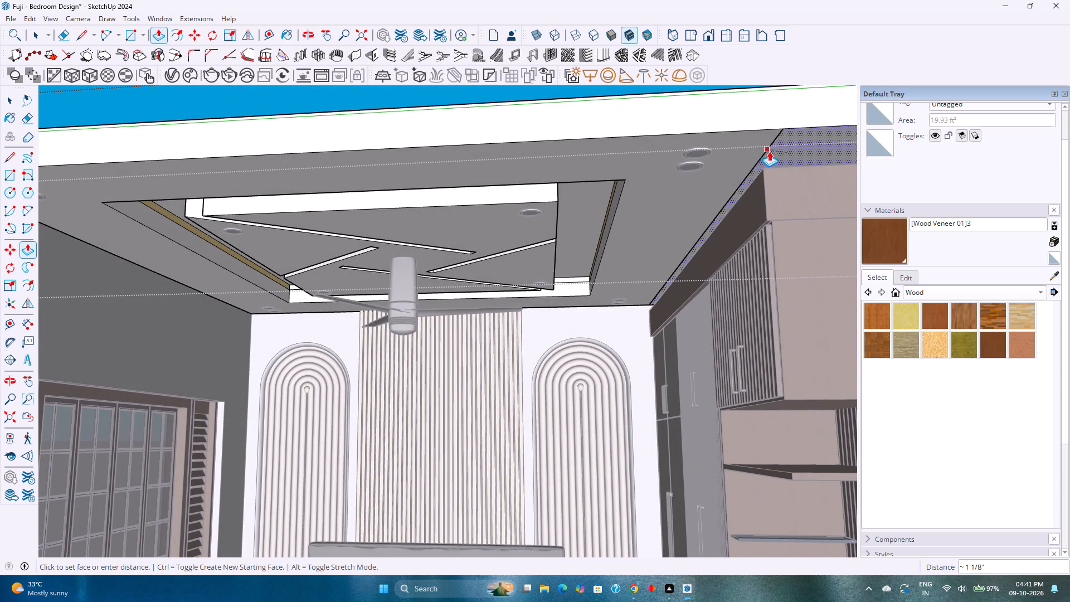
pyautogui.click(769, 151)
pyautogui.press('space')
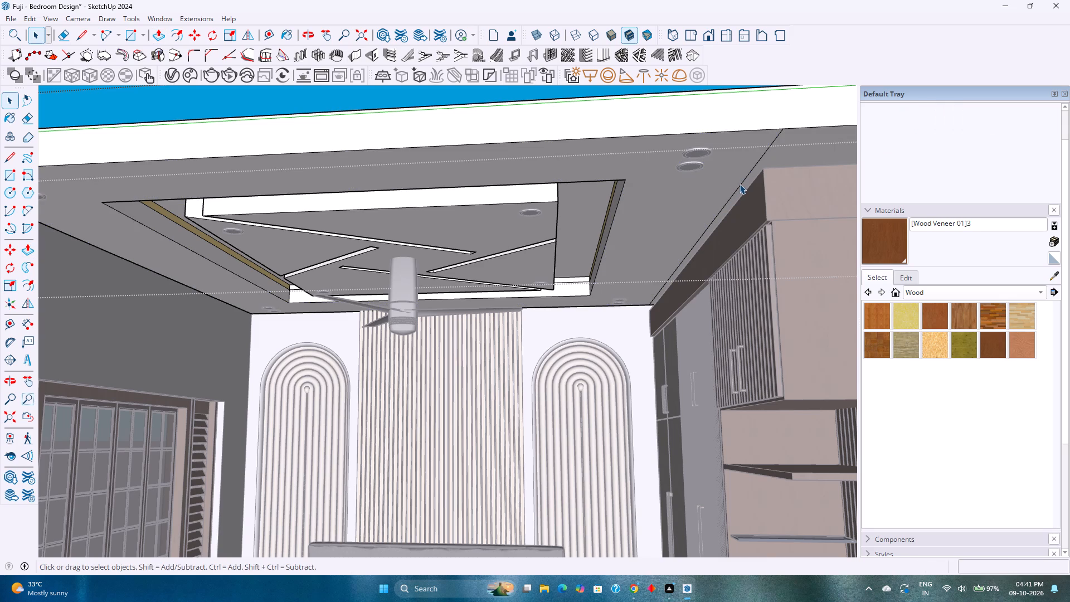
# Erase the seam edge between the false ceiling's underside and its extension, and leave the group.
pyautogui.click(740, 183)
pyautogui.press('Delete')
pyautogui.scroll(-1, 714, 251)
pyautogui.moveTo(714, 252); pyautogui.dragTo(656, 292, button='middle')
pyautogui.scroll(3, 750, 261)
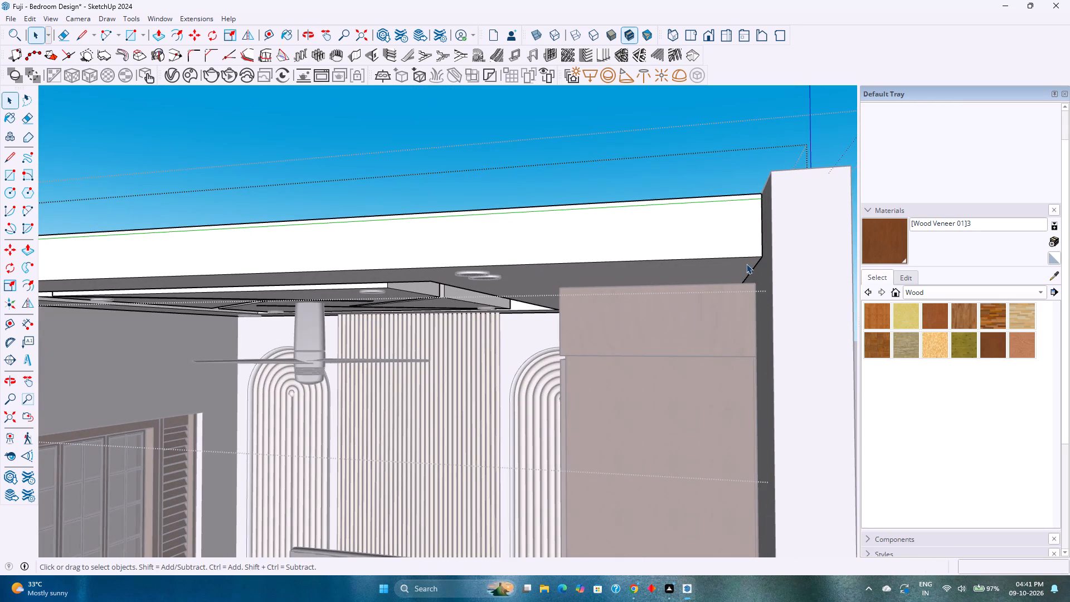
pyautogui.press('Escape')
pyautogui.moveTo(681, 282); pyautogui.dragTo(754, 241, button='middle')
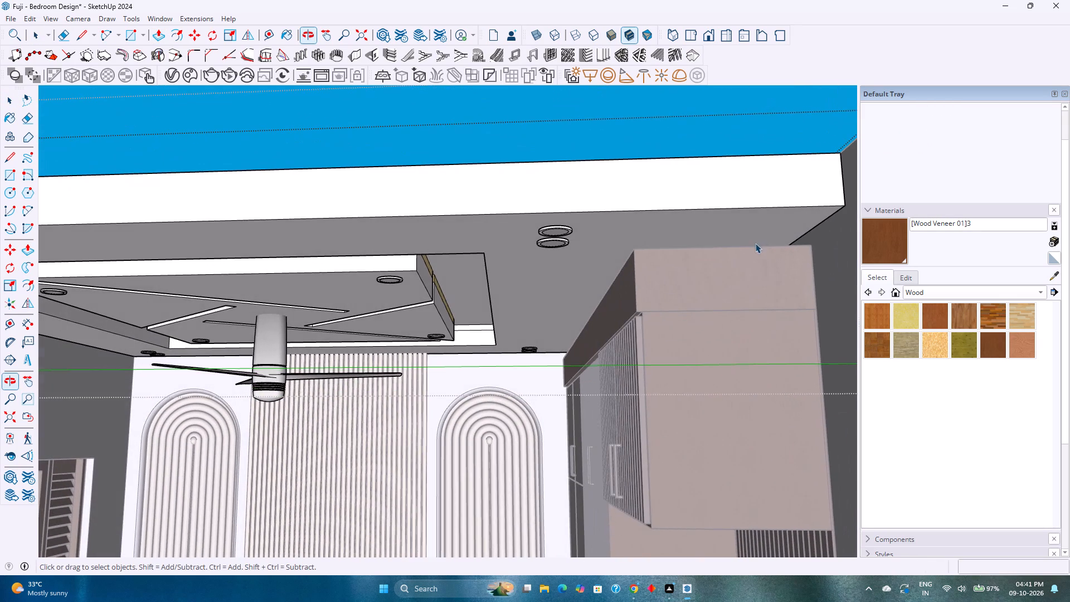
pyautogui.press('Escape')
pyautogui.press('Escape')
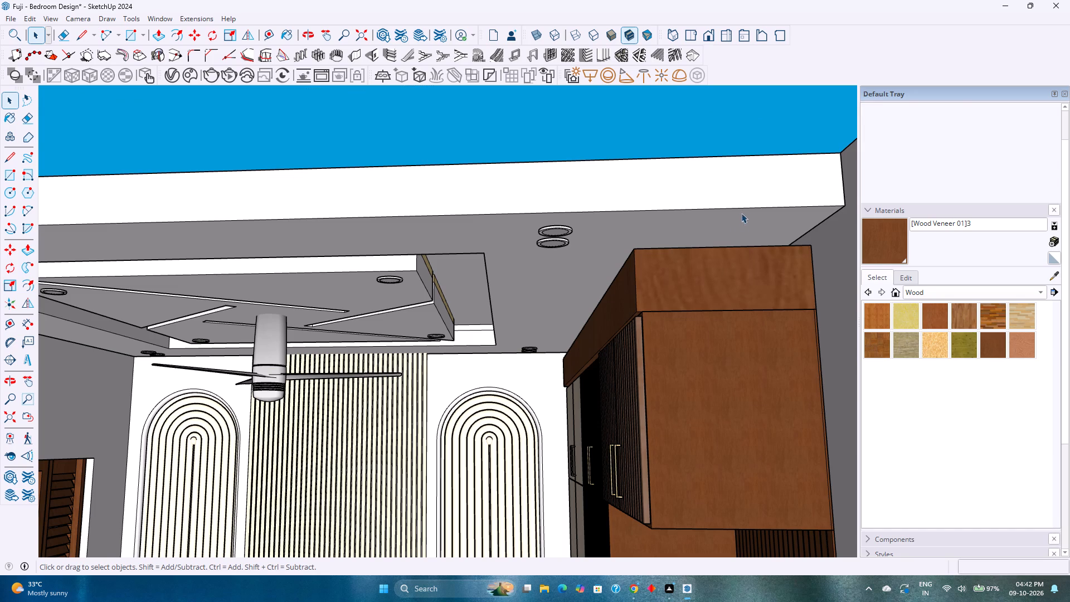
# Move the whole false ceiling group straight down about 1 5/8" along the blue axis toward the filler block.
pyautogui.click(745, 210)
pyautogui.doubleClick(745, 210)
pyautogui.click(745, 210)
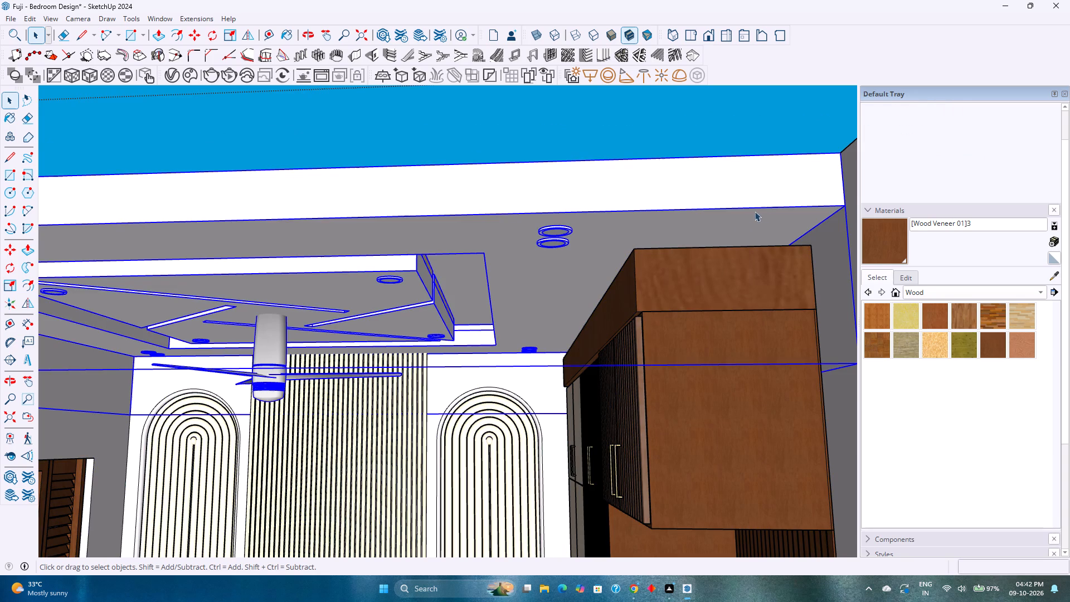
pyautogui.moveTo(740, 270); pyautogui.dragTo(726, 285, button='middle')
pyautogui.press('m')
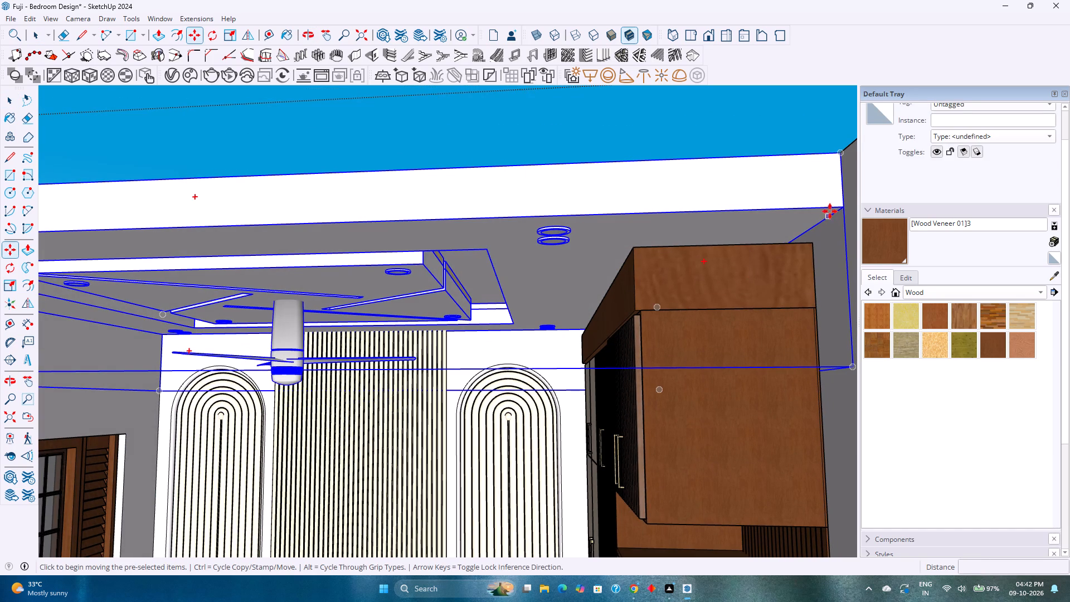
pyautogui.click(842, 205)
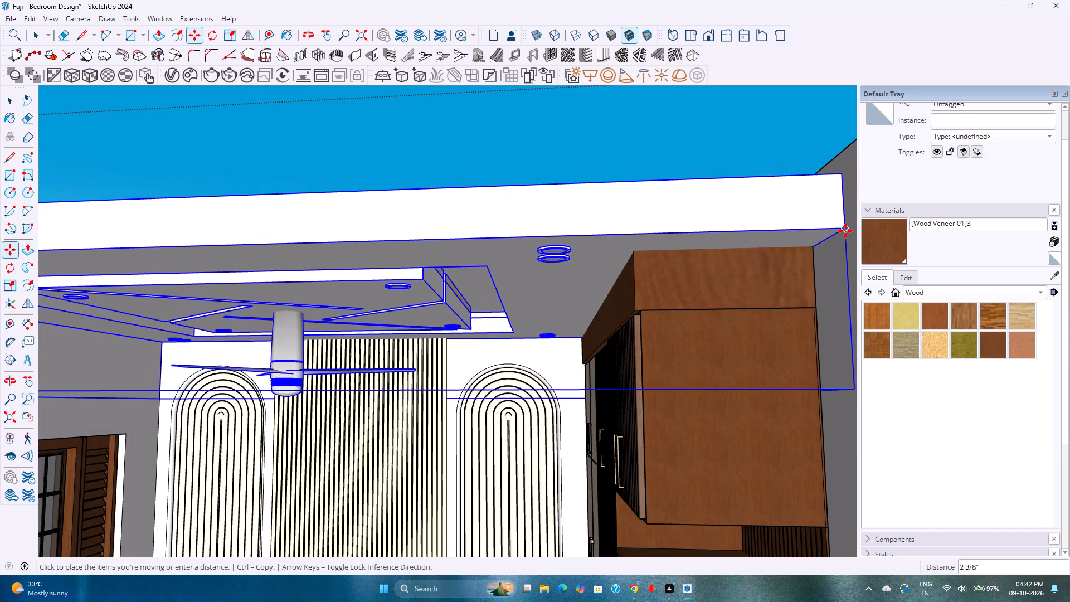
pyautogui.press('Up')
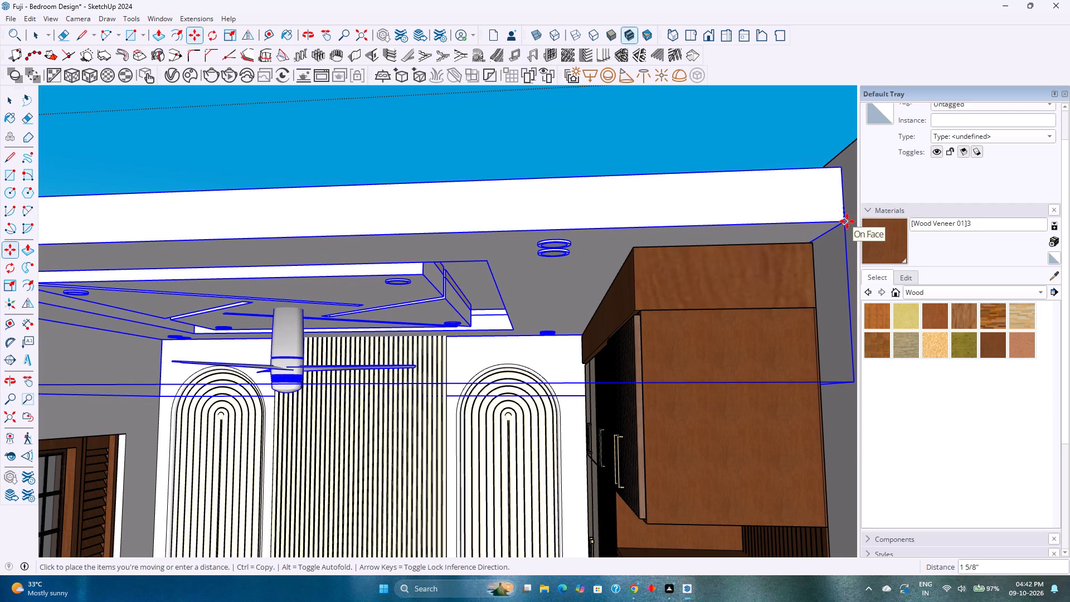
pyautogui.click(847, 221)
pyautogui.press('space')
pyautogui.scroll(-1, 545, 358)
pyautogui.press('Escape')
# Examine the bedroom from the open front and the interior, checking the false ceiling's fit against the walls and cabinets.
pyautogui.scroll(-2, 545, 357)
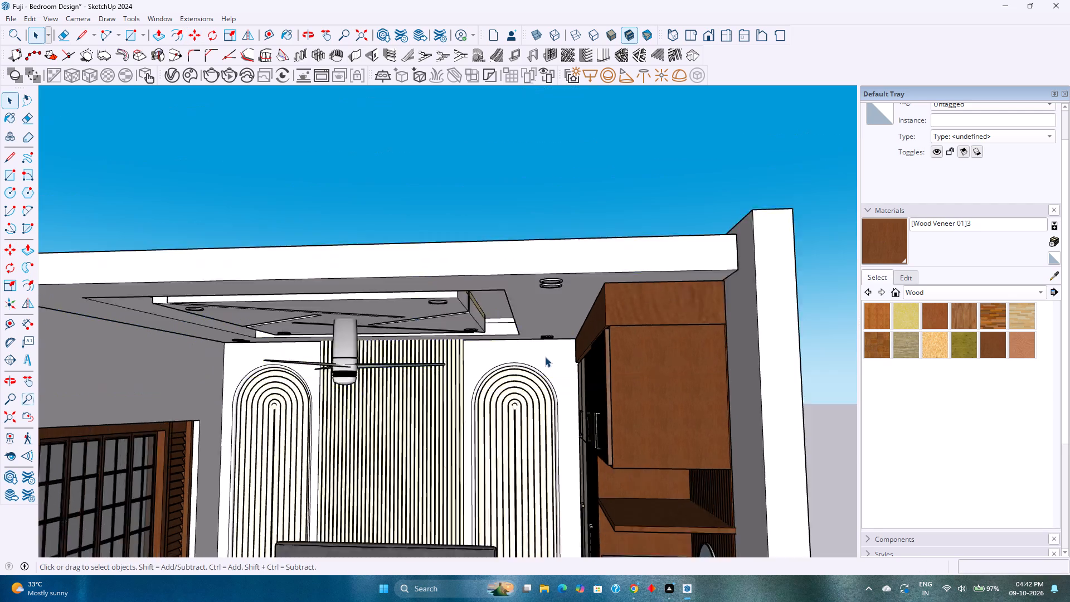
pyautogui.scroll(-2, 545, 357)
pyautogui.keyDown('shift'); pyautogui.moveTo(418, 401); pyautogui.dragTo(468, 365, button='middle'); pyautogui.keyUp('shift')
pyautogui.moveTo(470, 361); pyautogui.dragTo(462, 439, button='middle')
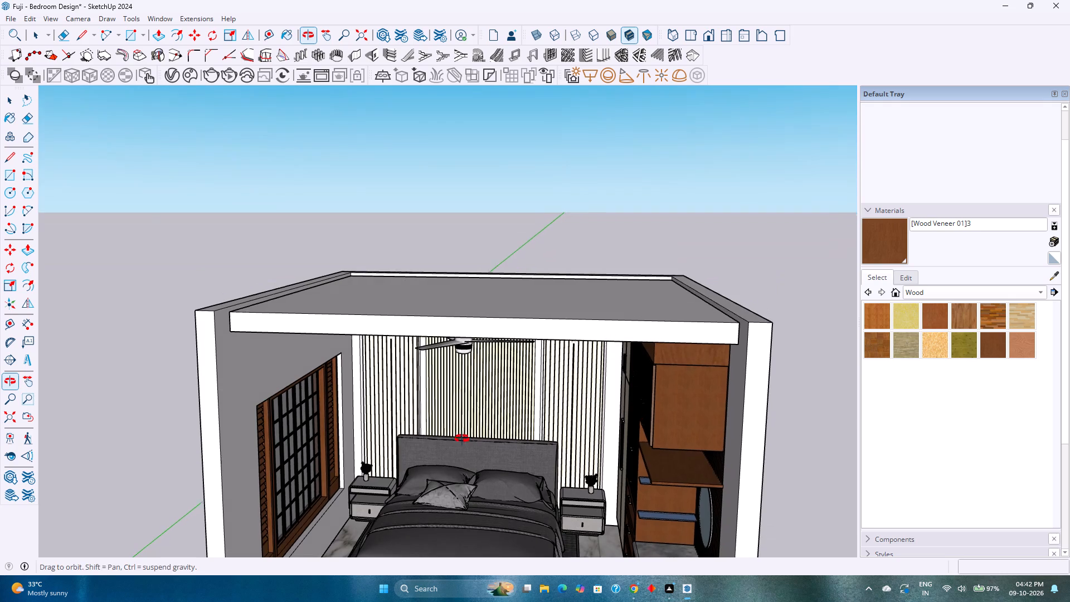
pyautogui.moveTo(462, 439); pyautogui.dragTo(461, 439, button='middle')
pyautogui.moveTo(400, 423); pyautogui.dragTo(439, 344, button='middle')
pyautogui.scroll(2, 510, 363)
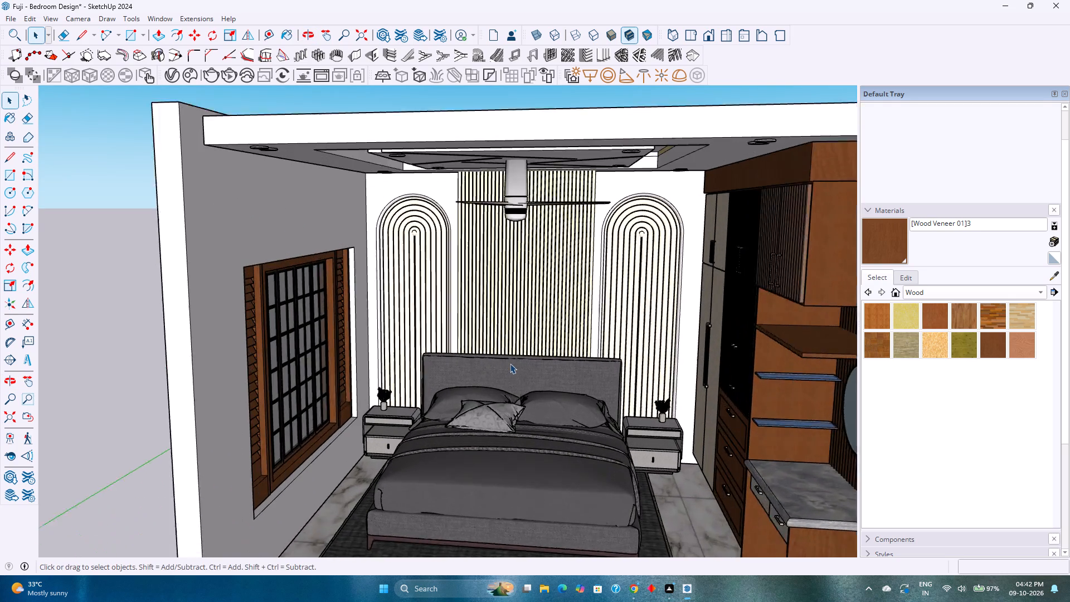
pyautogui.scroll(1, 510, 363)
pyautogui.moveTo(503, 390); pyautogui.dragTo(500, 338, button='middle')
pyautogui.scroll(-2, 501, 338)
pyautogui.keyDown('shift'); pyautogui.moveTo(492, 352); pyautogui.dragTo(492, 352, button='middle'); pyautogui.keyUp('shift')
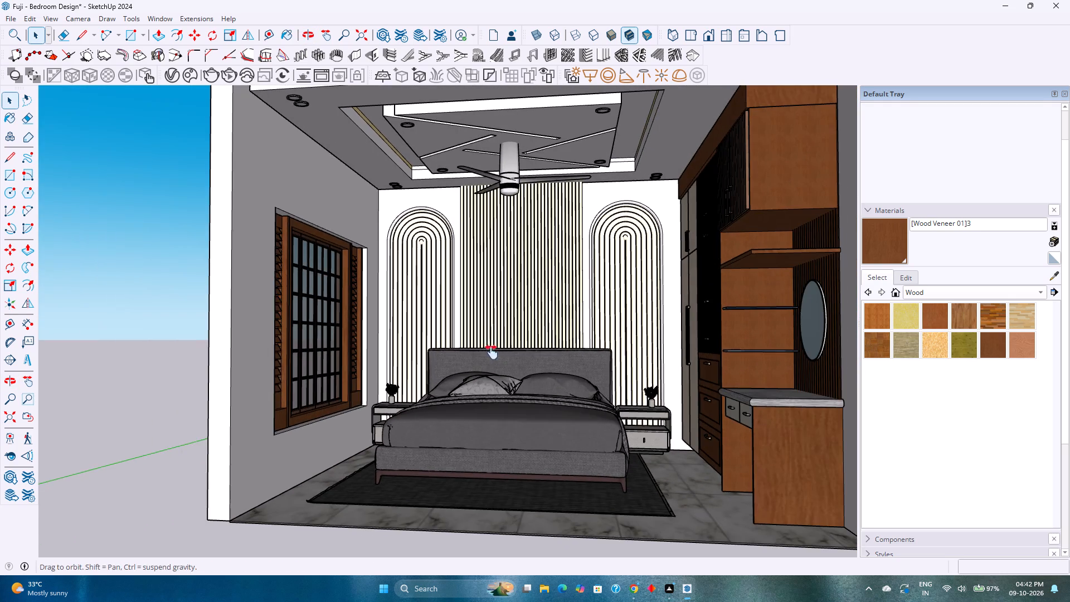
pyautogui.keyDown('shift'); pyautogui.moveTo(492, 352); pyautogui.dragTo(460, 353, button='middle'); pyautogui.keyUp('shift')
pyautogui.moveTo(460, 353); pyautogui.dragTo(484, 358, button='middle')
pyautogui.scroll(1, 485, 358)
pyautogui.moveTo(486, 358); pyautogui.dragTo(496, 366, button='middle')
pyautogui.scroll(5, 395, 241)
# Open the walls group and hide the outer face of the headboard wall.
pyautogui.moveTo(390, 239); pyautogui.dragTo(726, 305, button='middle')
pyautogui.moveTo(400, 297); pyautogui.dragTo(719, 313, button='middle')
pyautogui.keyDown('shift'); pyautogui.moveTo(284, 309); pyautogui.dragTo(541, 290, button='middle'); pyautogui.keyUp('shift')
pyautogui.scroll(-3, 521, 284)
pyautogui.keyDown('shift'); pyautogui.moveTo(512, 286); pyautogui.dragTo(364, 367, button='middle'); pyautogui.keyUp('shift')
pyautogui.moveTo(345, 366); pyautogui.dragTo(475, 412, button='middle')
pyautogui.click(454, 391)
pyautogui.doubleClick(443, 376)
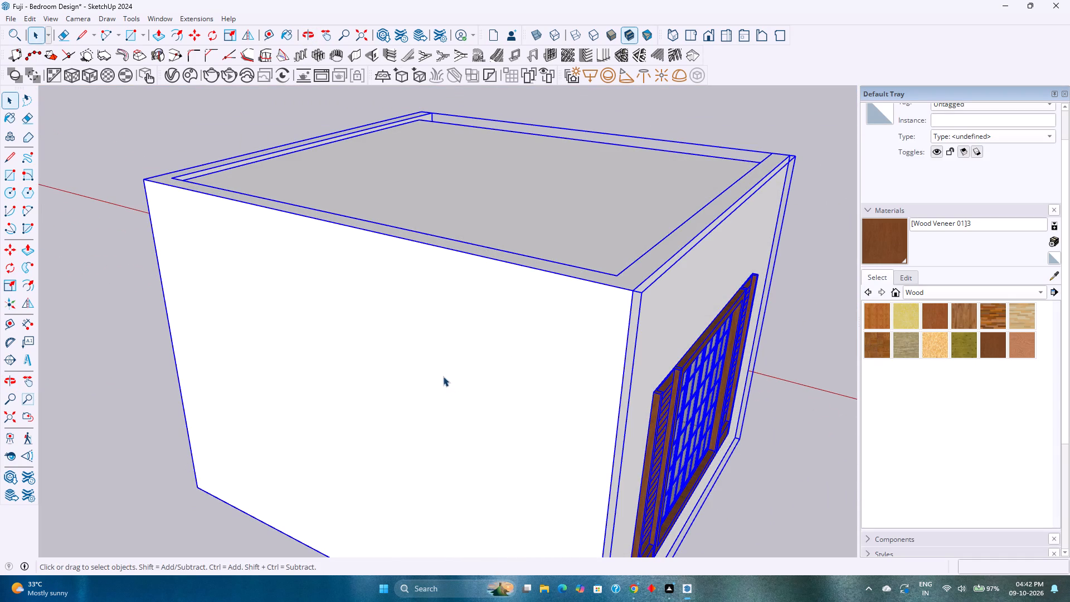
pyautogui.click(442, 375)
pyautogui.rightClick(440, 375)
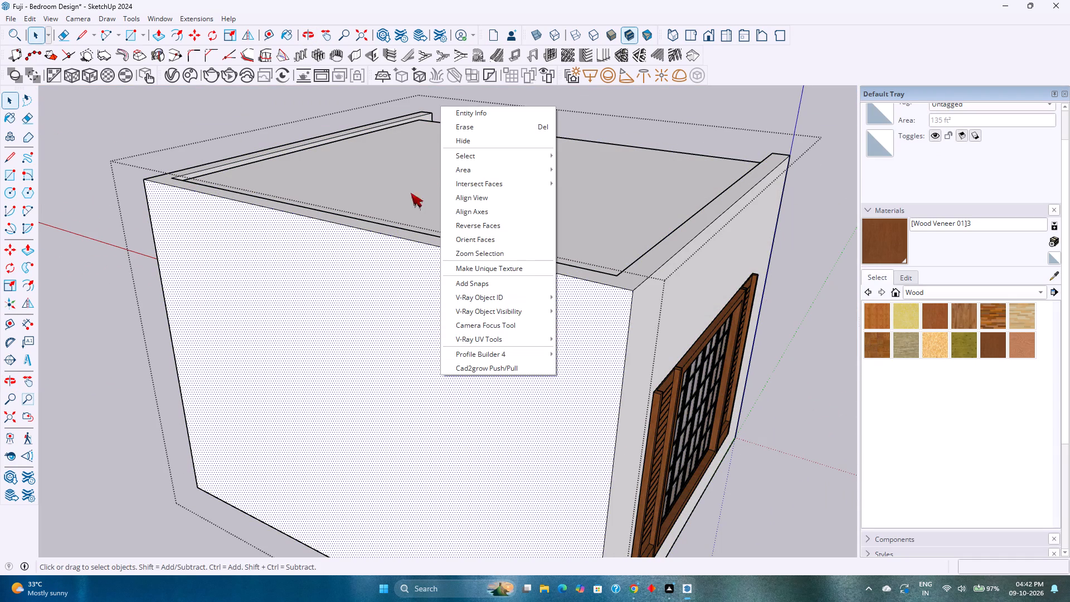
pyautogui.click(469, 144)
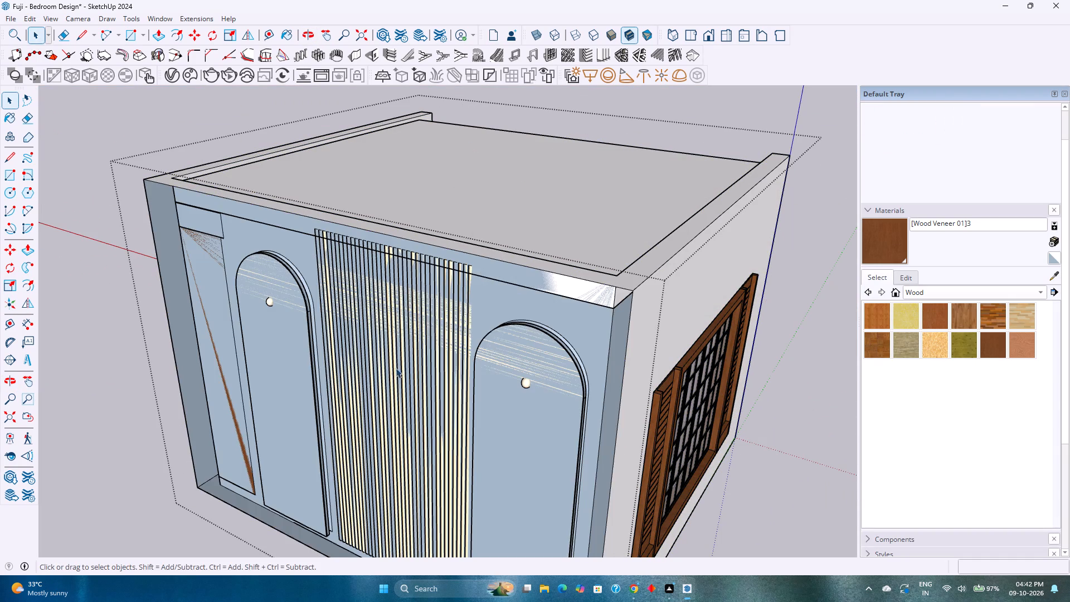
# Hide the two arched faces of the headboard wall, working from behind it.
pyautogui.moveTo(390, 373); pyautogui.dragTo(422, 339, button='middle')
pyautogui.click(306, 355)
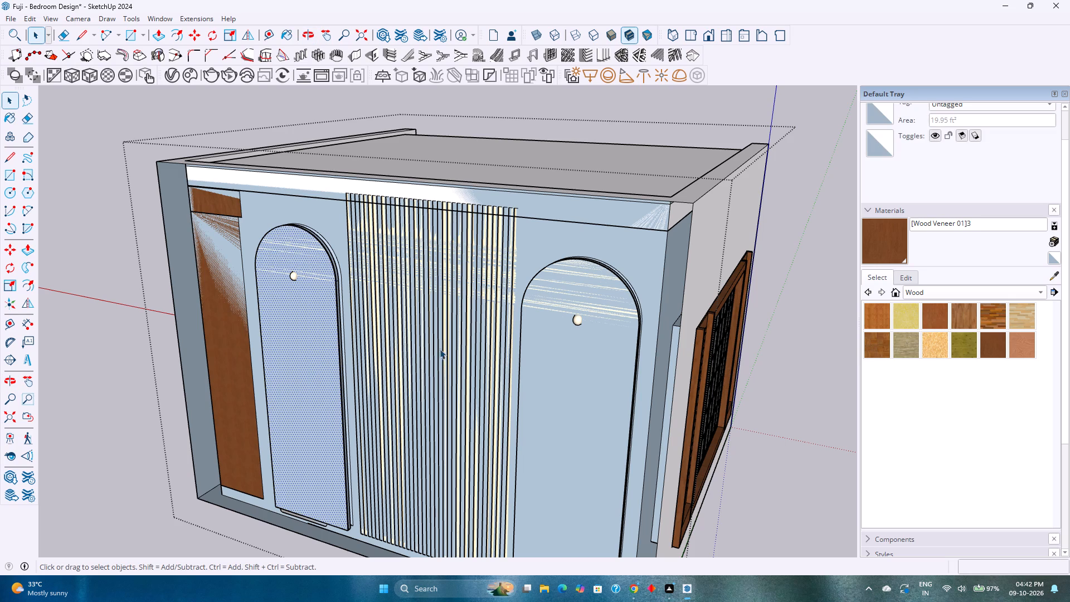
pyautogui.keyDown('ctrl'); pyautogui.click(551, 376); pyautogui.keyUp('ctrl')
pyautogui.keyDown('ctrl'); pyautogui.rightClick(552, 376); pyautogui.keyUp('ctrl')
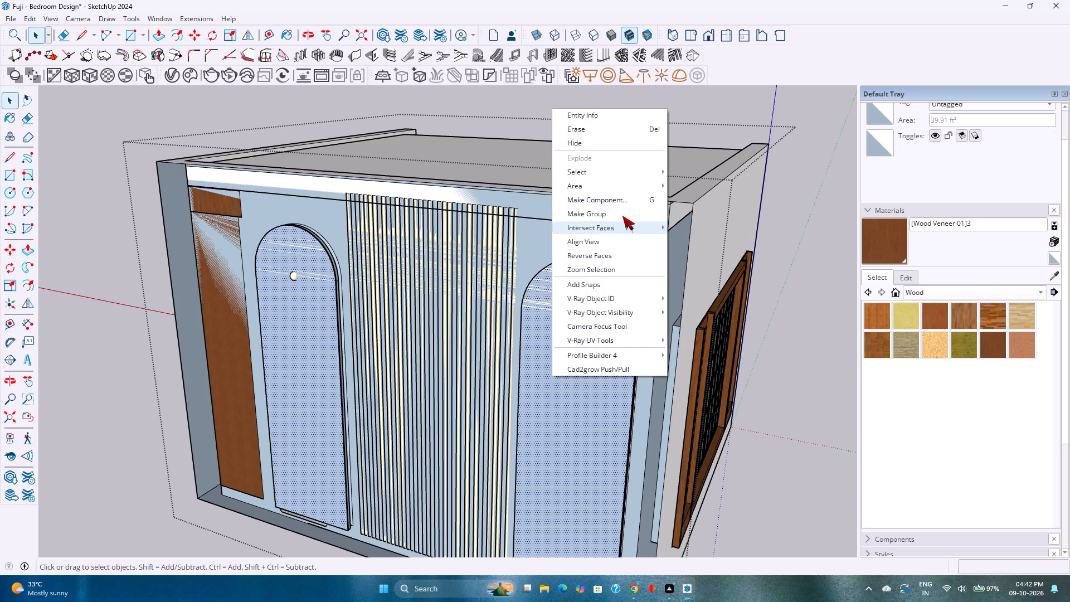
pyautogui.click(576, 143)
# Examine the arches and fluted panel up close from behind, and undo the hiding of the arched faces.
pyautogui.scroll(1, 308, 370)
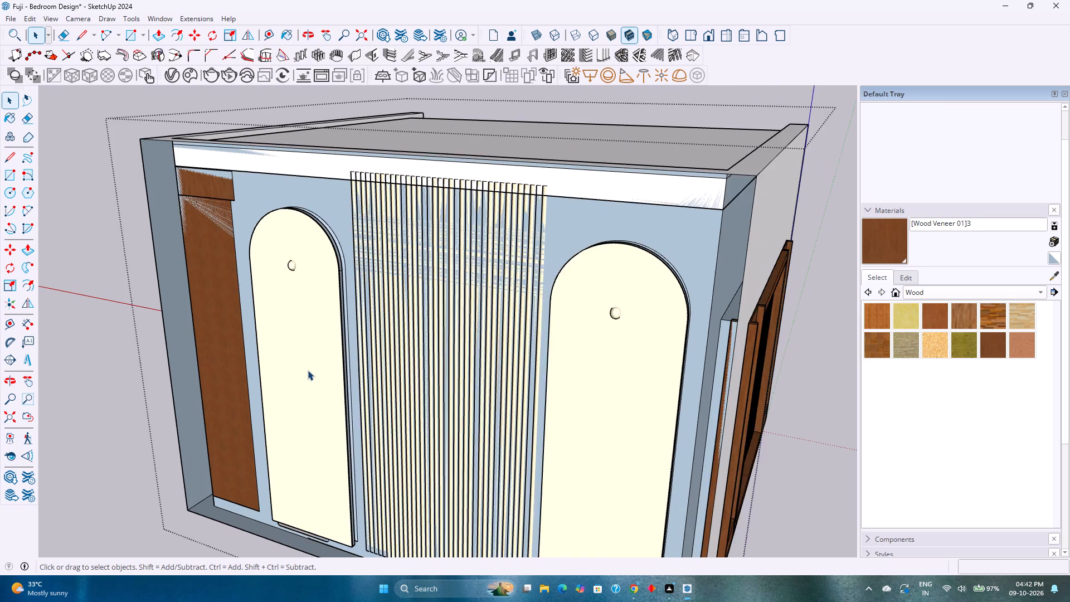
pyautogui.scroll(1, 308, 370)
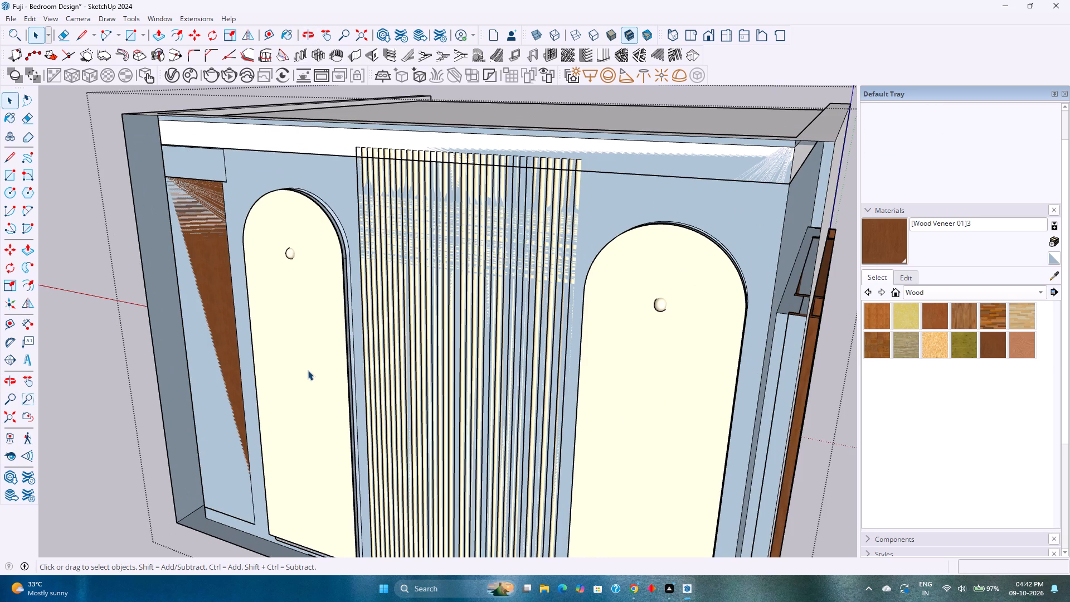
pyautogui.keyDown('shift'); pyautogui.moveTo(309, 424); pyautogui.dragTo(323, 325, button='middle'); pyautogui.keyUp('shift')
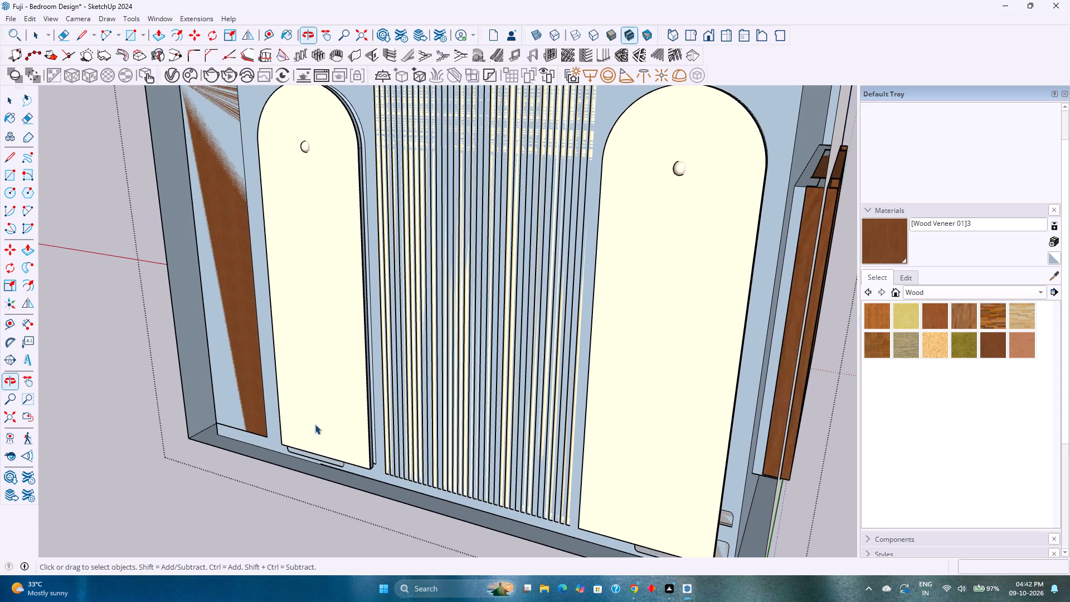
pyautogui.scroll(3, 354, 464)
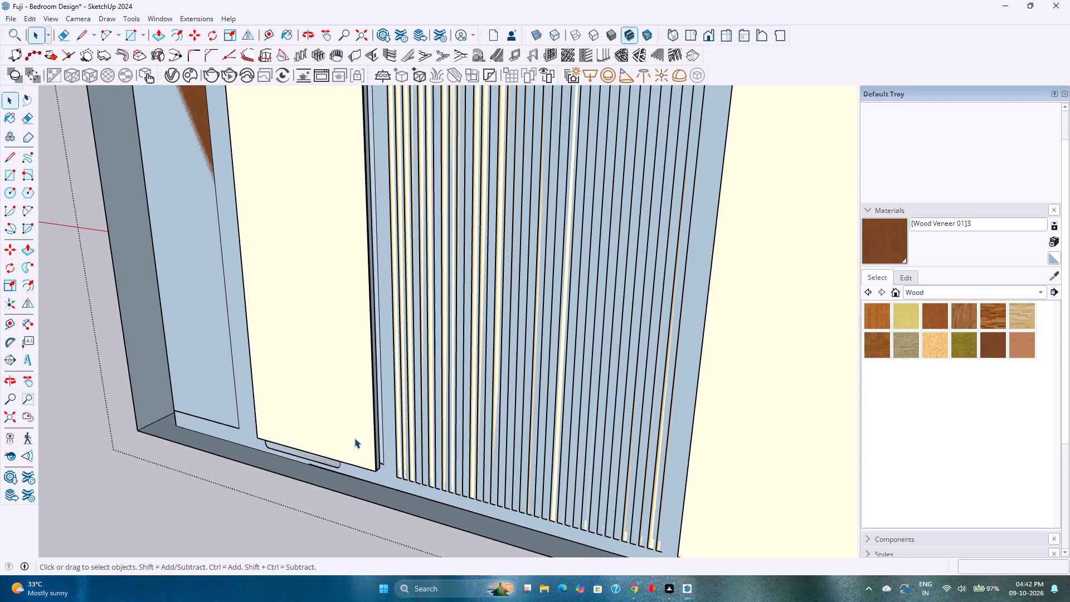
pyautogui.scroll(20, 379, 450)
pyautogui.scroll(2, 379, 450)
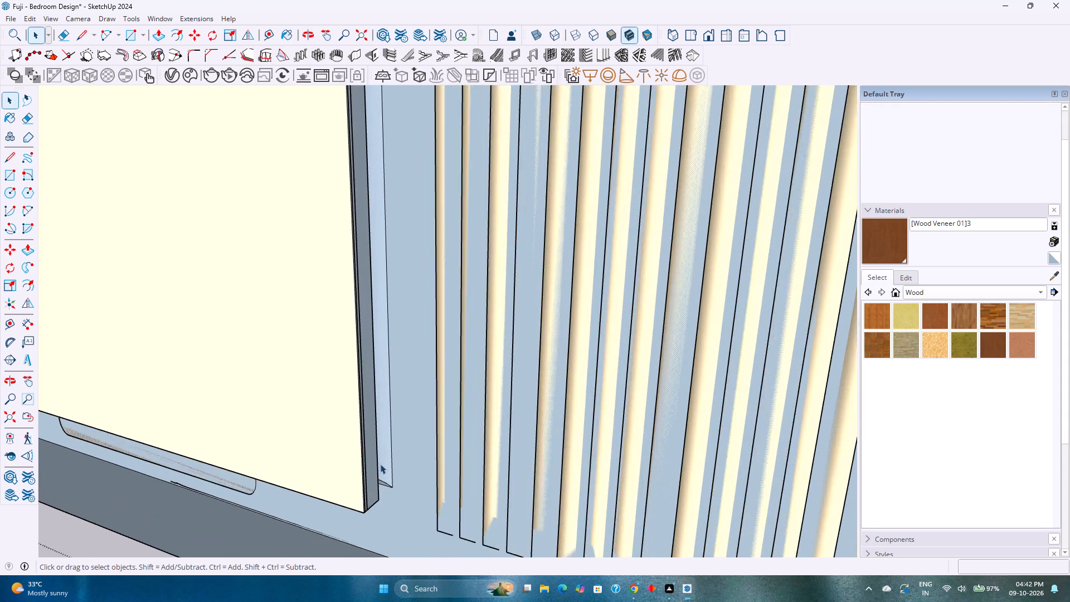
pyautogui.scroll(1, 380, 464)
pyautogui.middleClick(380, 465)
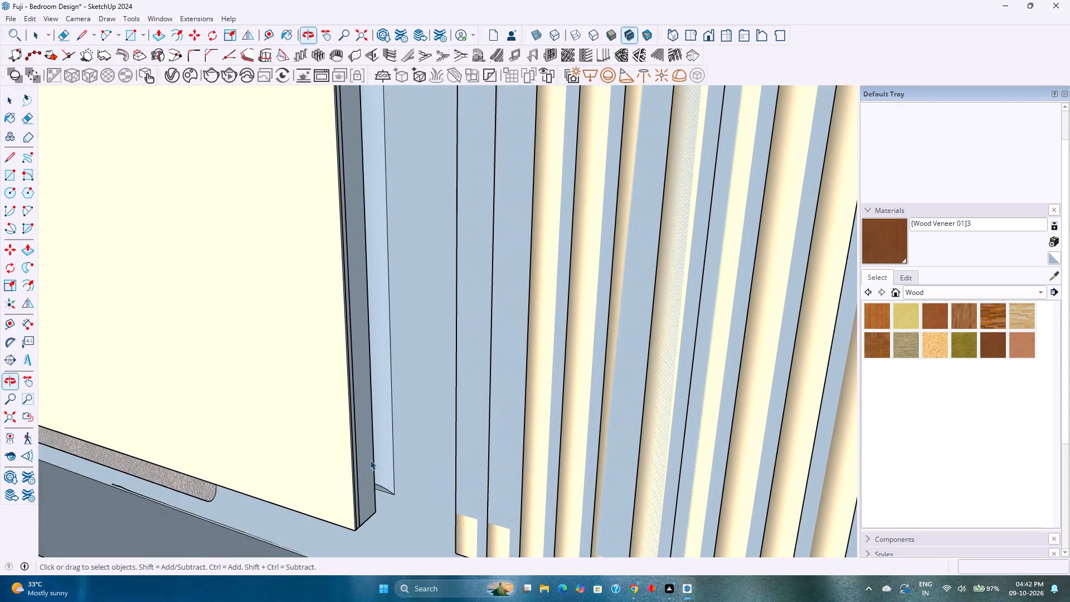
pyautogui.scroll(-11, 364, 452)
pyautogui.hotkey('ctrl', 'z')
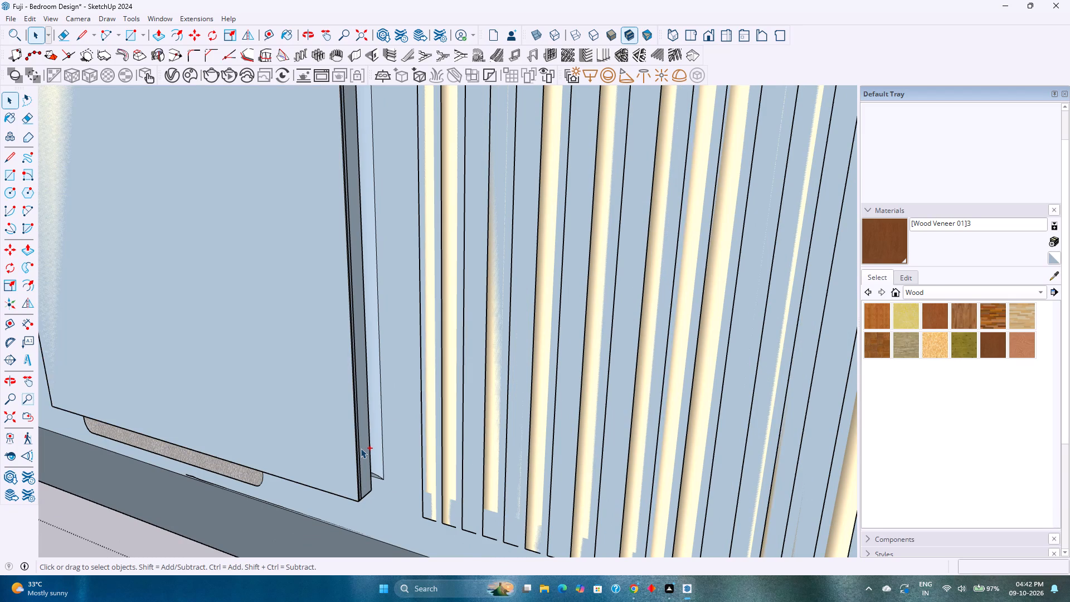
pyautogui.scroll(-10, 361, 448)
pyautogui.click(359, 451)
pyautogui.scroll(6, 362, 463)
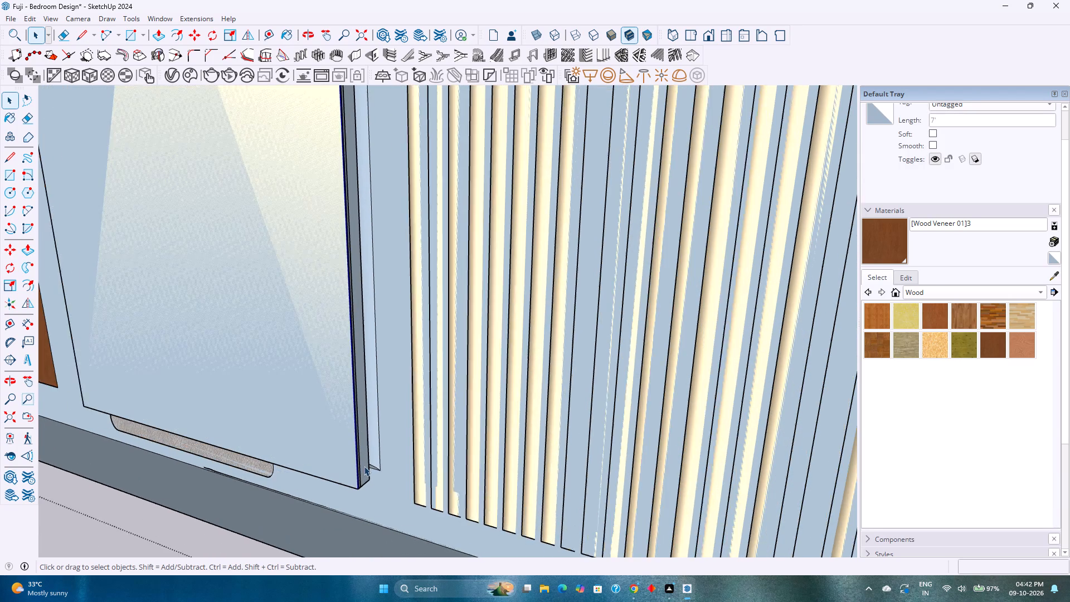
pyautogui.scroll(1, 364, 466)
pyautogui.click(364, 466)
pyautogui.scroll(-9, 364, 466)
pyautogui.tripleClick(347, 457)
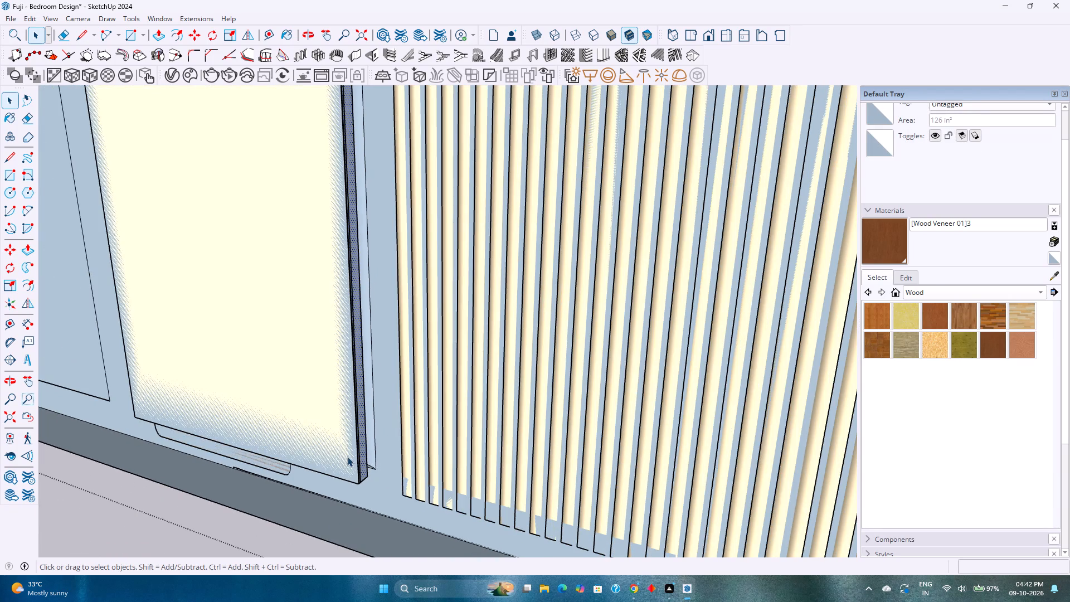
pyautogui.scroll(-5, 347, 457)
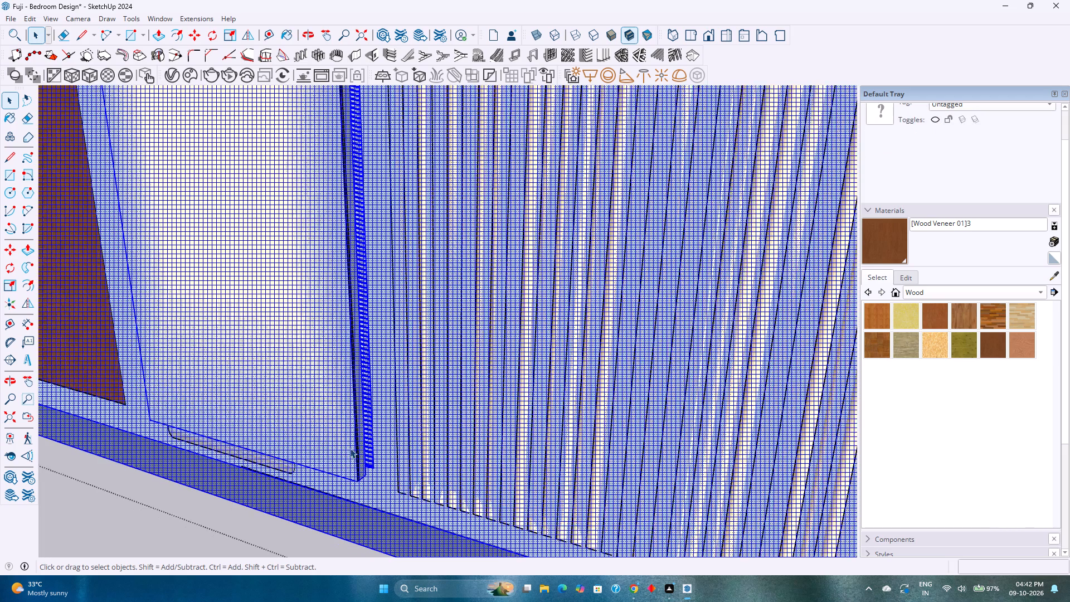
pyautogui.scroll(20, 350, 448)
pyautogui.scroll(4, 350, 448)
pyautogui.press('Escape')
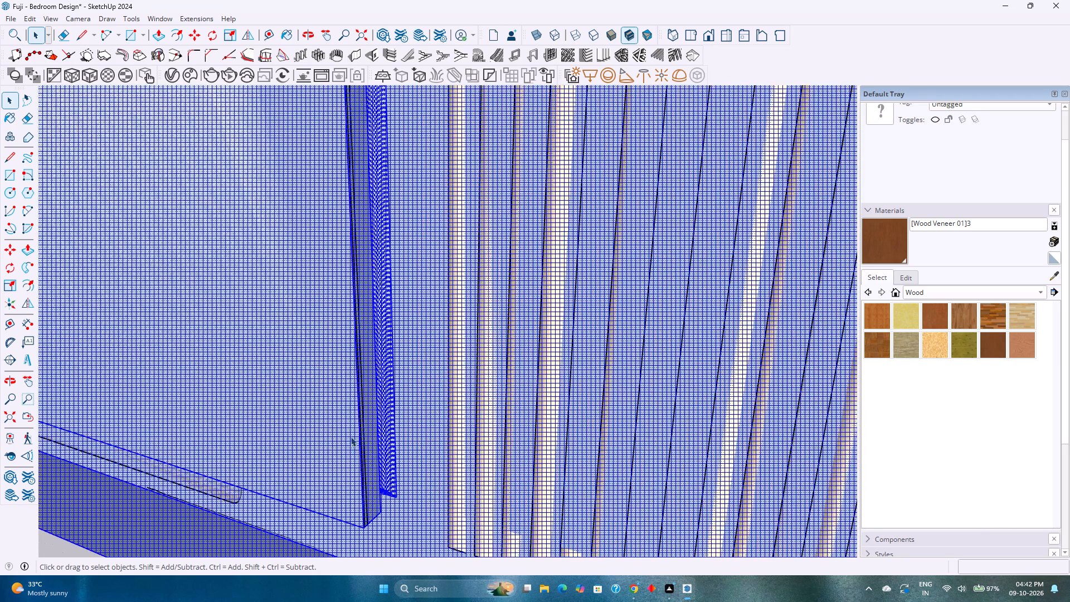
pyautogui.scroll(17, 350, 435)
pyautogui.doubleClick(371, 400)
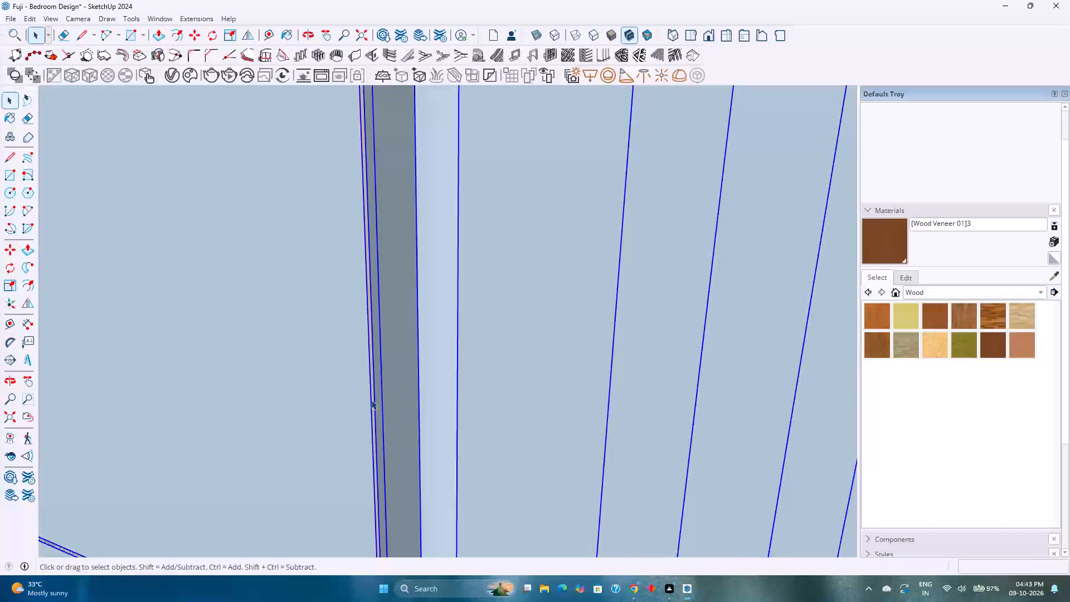
# Hide the two arched faces of the headboard wall, working from behind it.
pyautogui.scroll(-5, 371, 400)
pyautogui.click(347, 386)
pyautogui.scroll(-2, 347, 386)
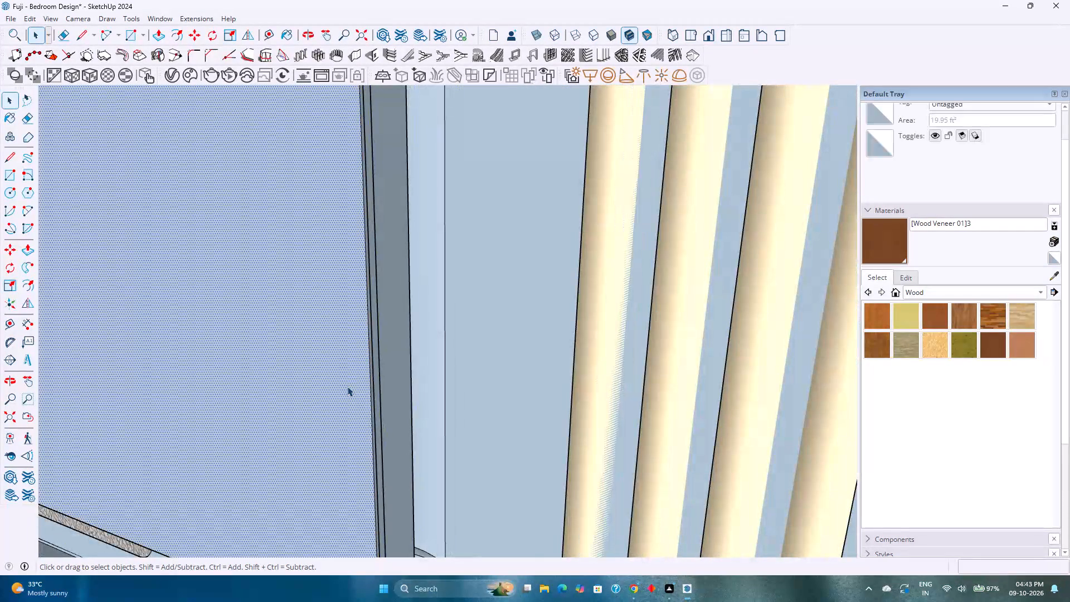
pyautogui.scroll(-3, 347, 386)
pyautogui.doubleClick(347, 386)
pyautogui.scroll(-5, 347, 386)
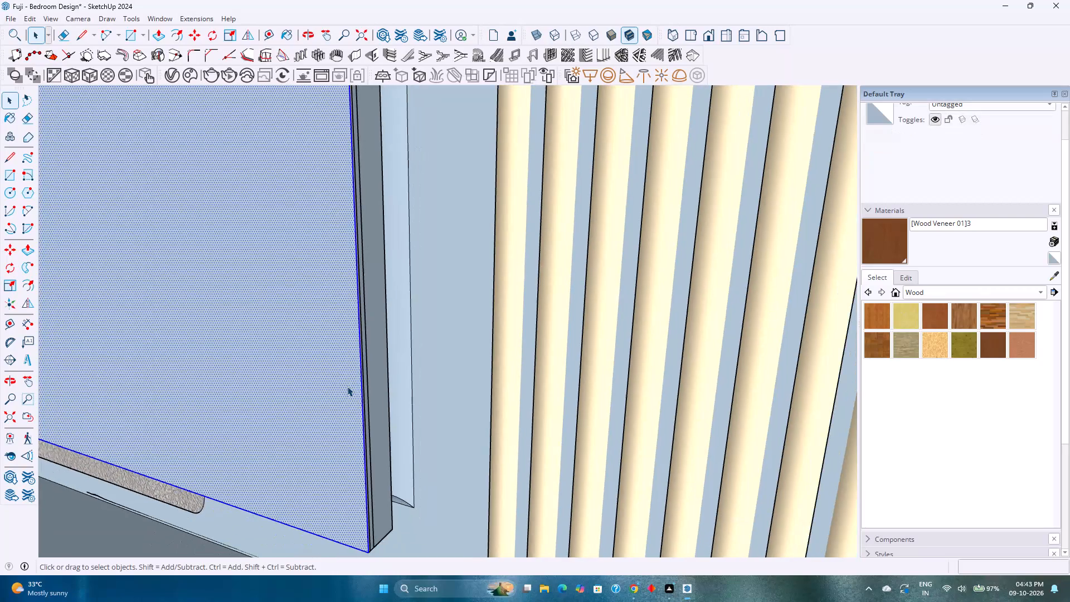
pyautogui.scroll(-20, 347, 386)
pyautogui.scroll(-12, 347, 386)
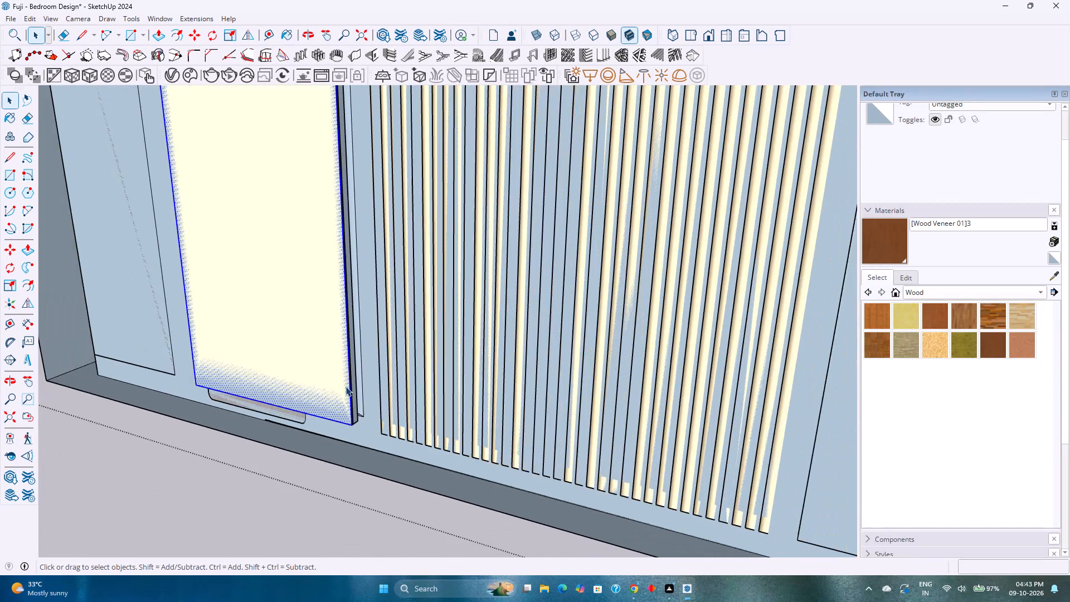
pyautogui.scroll(-3, 346, 386)
pyautogui.scroll(1, 346, 386)
pyautogui.scroll(-7, 346, 386)
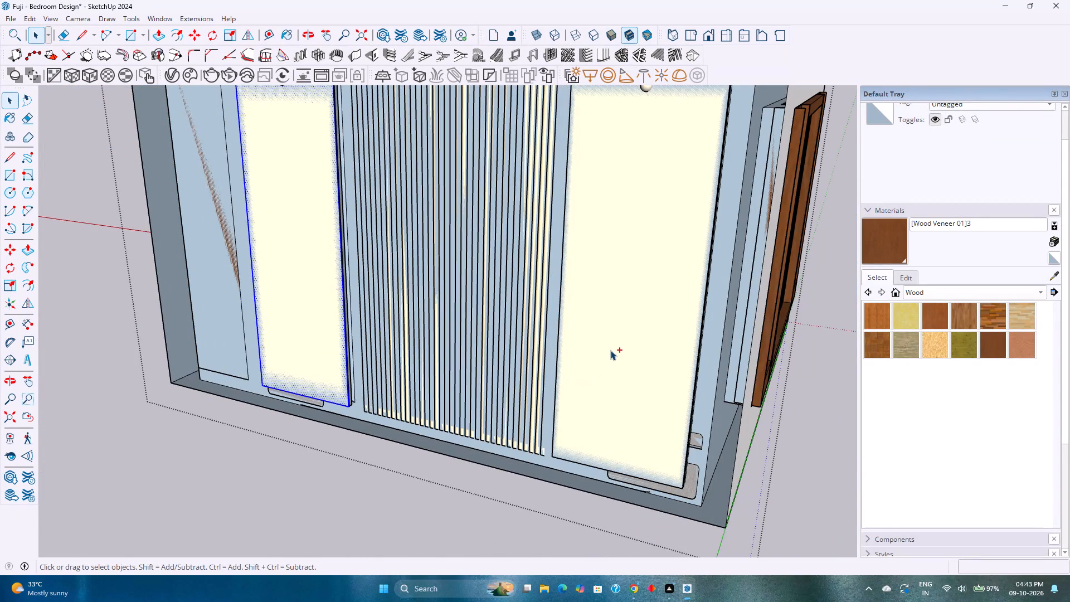
pyautogui.keyDown('ctrl'); pyautogui.click(610, 349); pyautogui.keyUp('ctrl')
pyautogui.keyDown('ctrl'); pyautogui.click(610, 349); pyautogui.keyUp('ctrl')
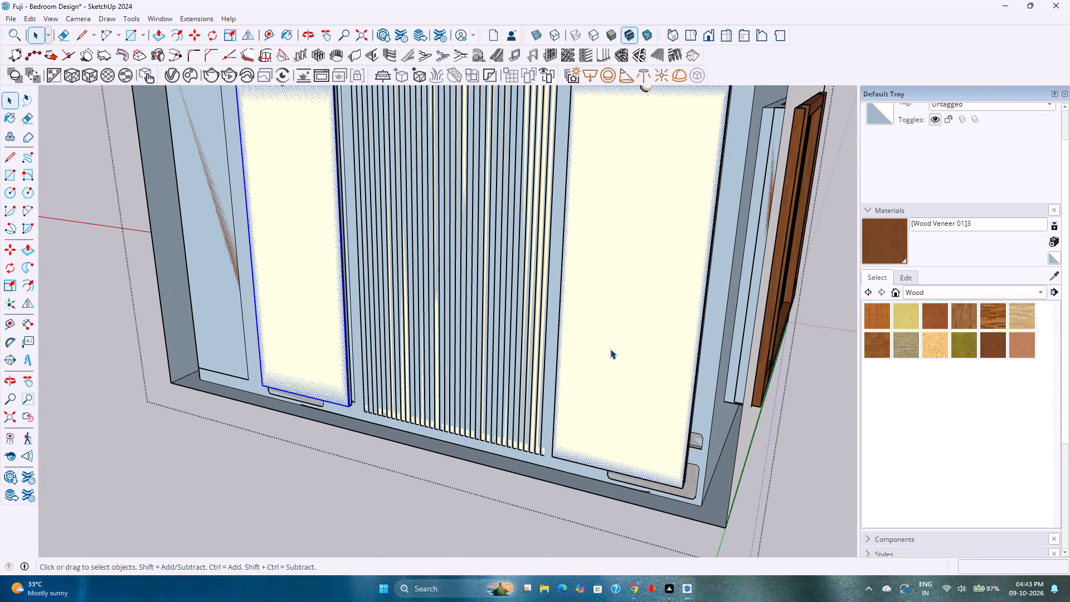
pyautogui.rightClick(610, 349)
pyautogui.click(645, 36)
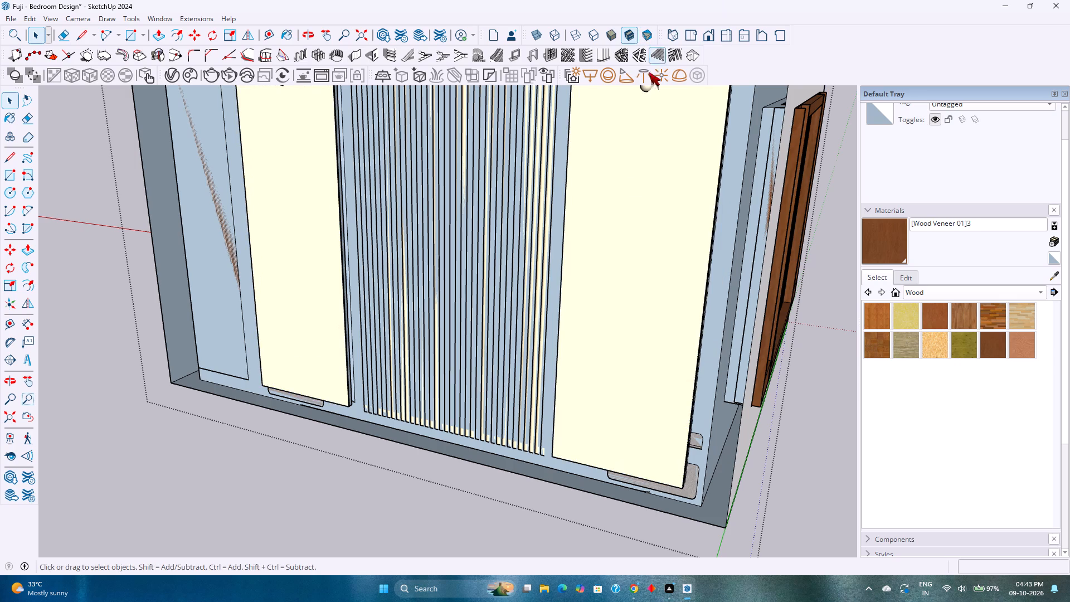
# Hide the two cream arched panels on either side of the fluted panel.
pyautogui.scroll(-4, 632, 262)
pyautogui.click(632, 262)
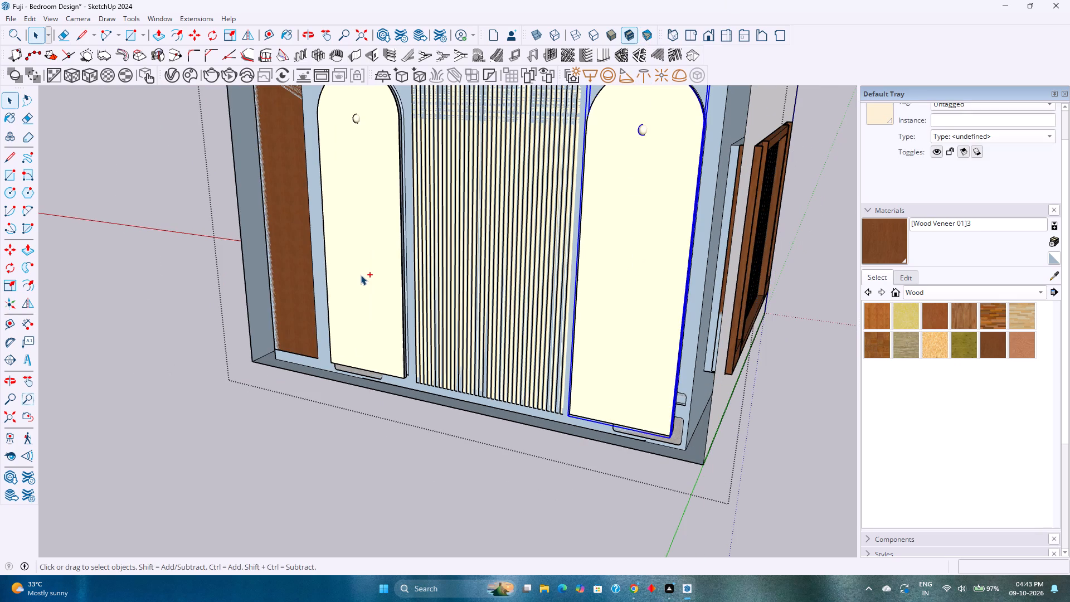
pyautogui.keyDown('ctrl'); pyautogui.click(360, 275); pyautogui.keyUp('ctrl')
pyautogui.rightClick(360, 275)
pyautogui.click(403, 304)
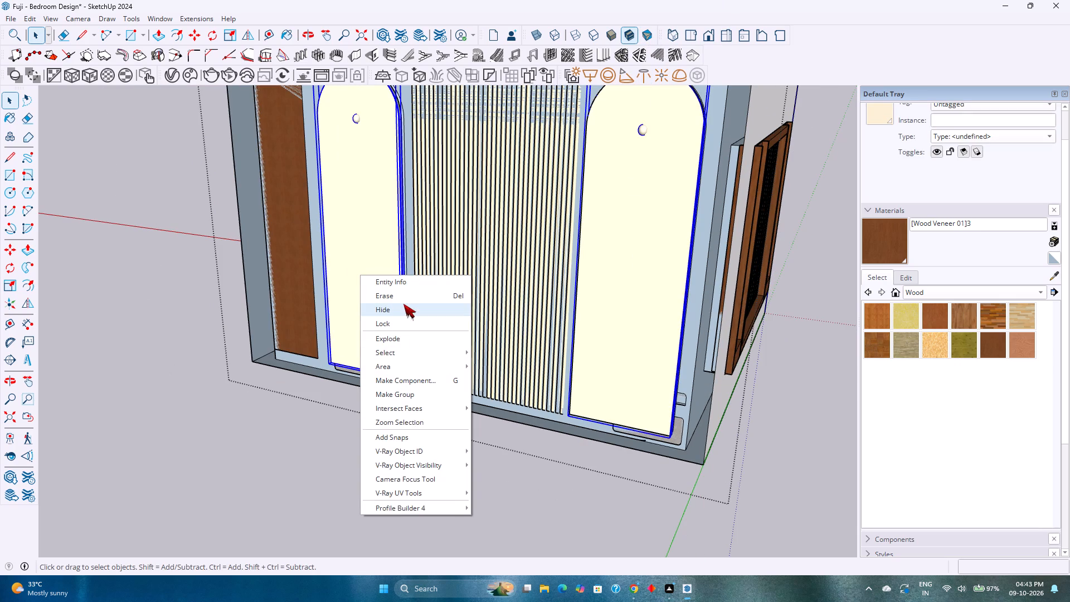
# Select the narrow middle strip inside the frames of both arched openings beside the fluted panel.
pyautogui.scroll(6, 571, 382)
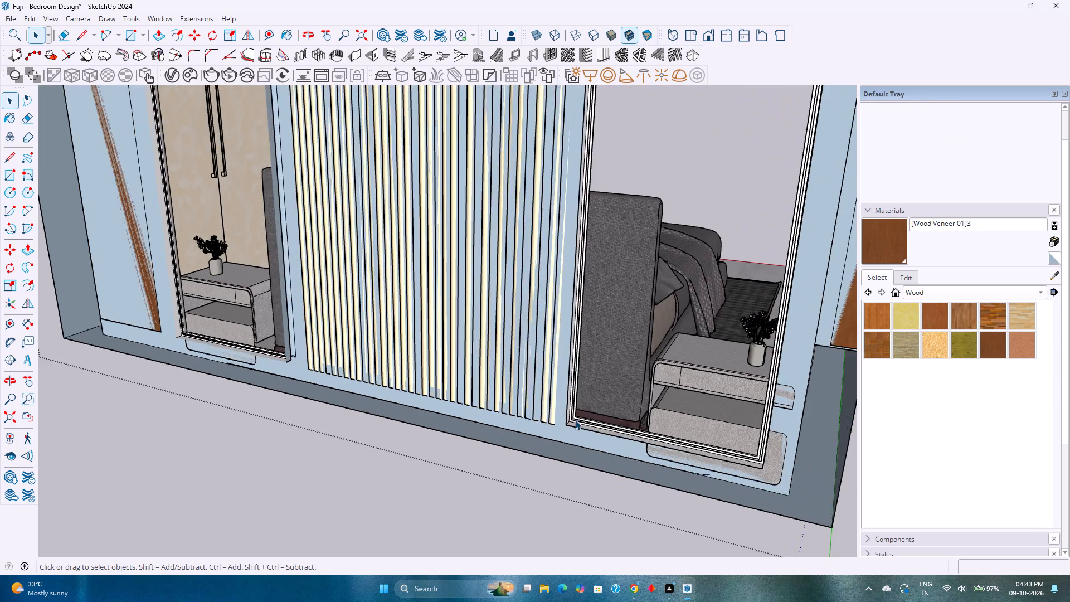
pyautogui.scroll(20, 575, 429)
pyautogui.scroll(4, 575, 429)
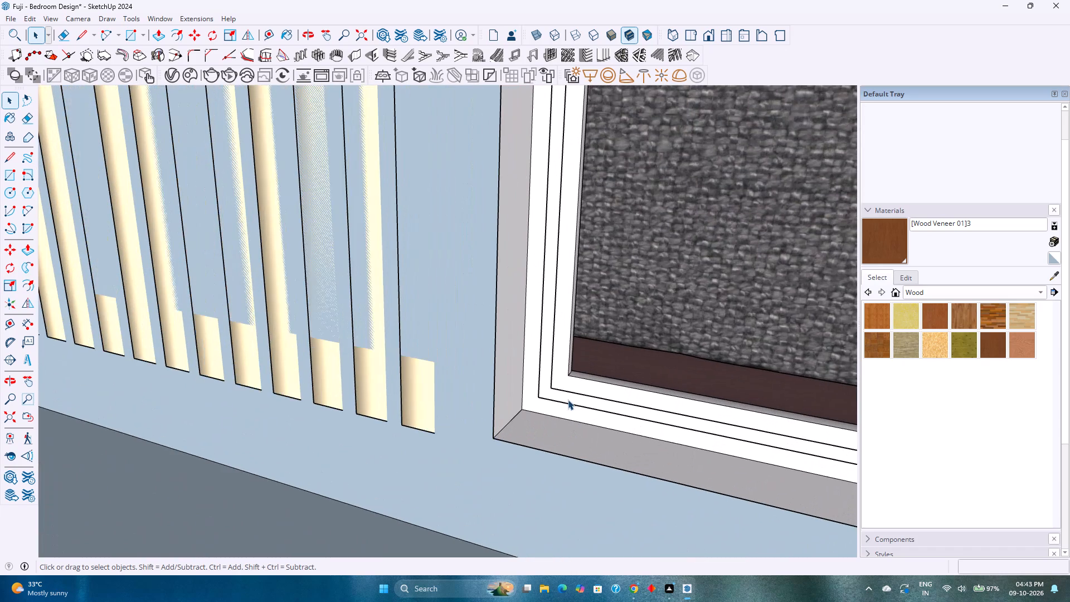
pyautogui.click(568, 400)
pyautogui.scroll(-5, 568, 400)
pyautogui.scroll(-9, 469, 412)
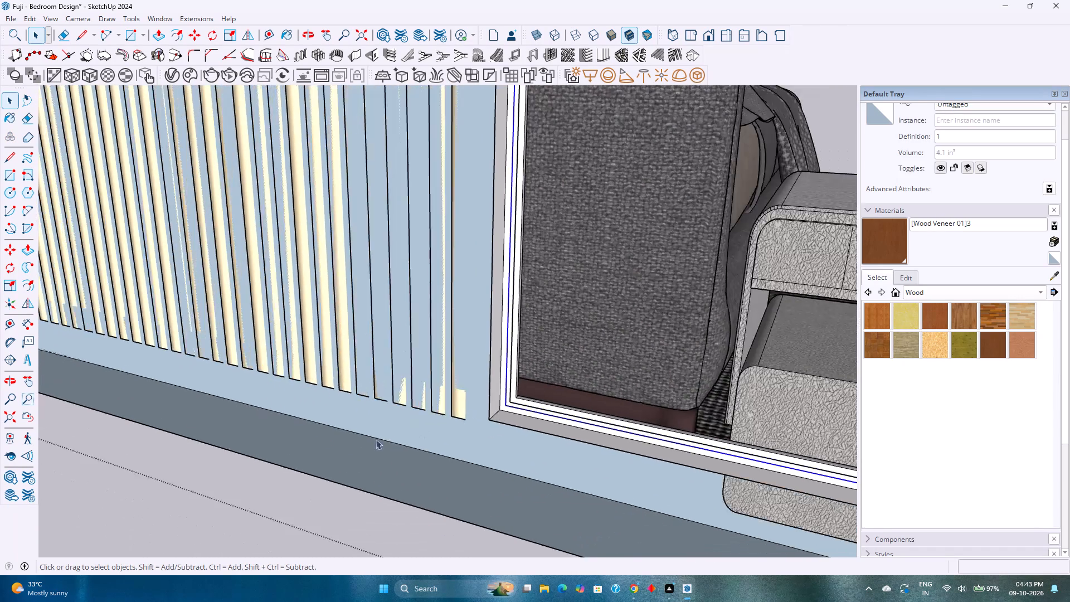
pyautogui.scroll(-3, 376, 439)
pyautogui.keyDown('shift'); pyautogui.moveTo(310, 441); pyautogui.dragTo(710, 466, button='middle'); pyautogui.keyUp('shift')
pyautogui.scroll(8, 220, 310)
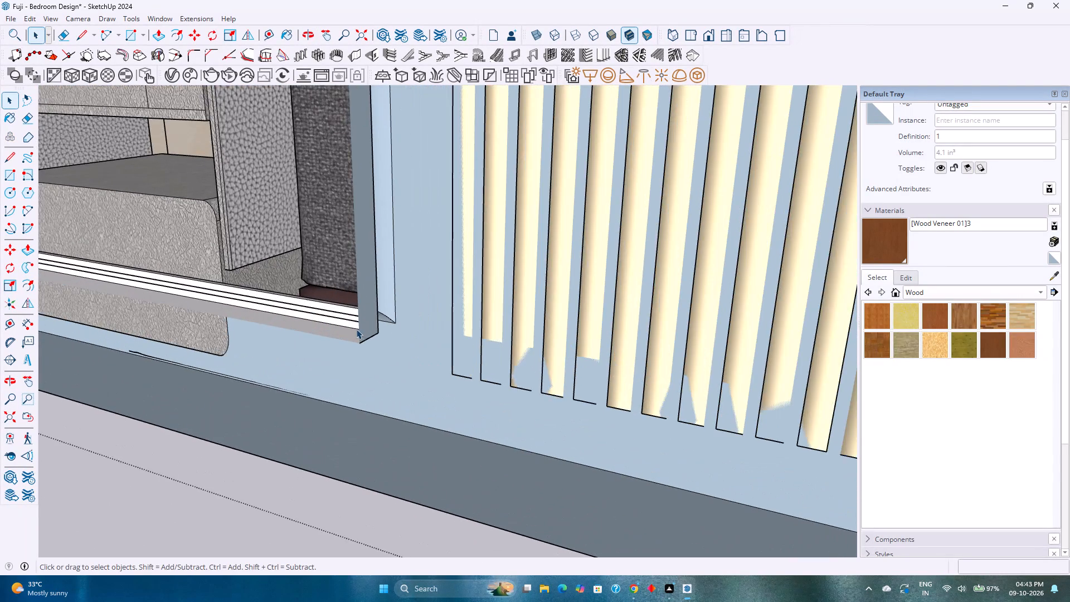
pyautogui.scroll(11, 358, 329)
pyautogui.moveTo(329, 315); pyautogui.dragTo(437, 346, button='middle')
pyautogui.scroll(3, 416, 326)
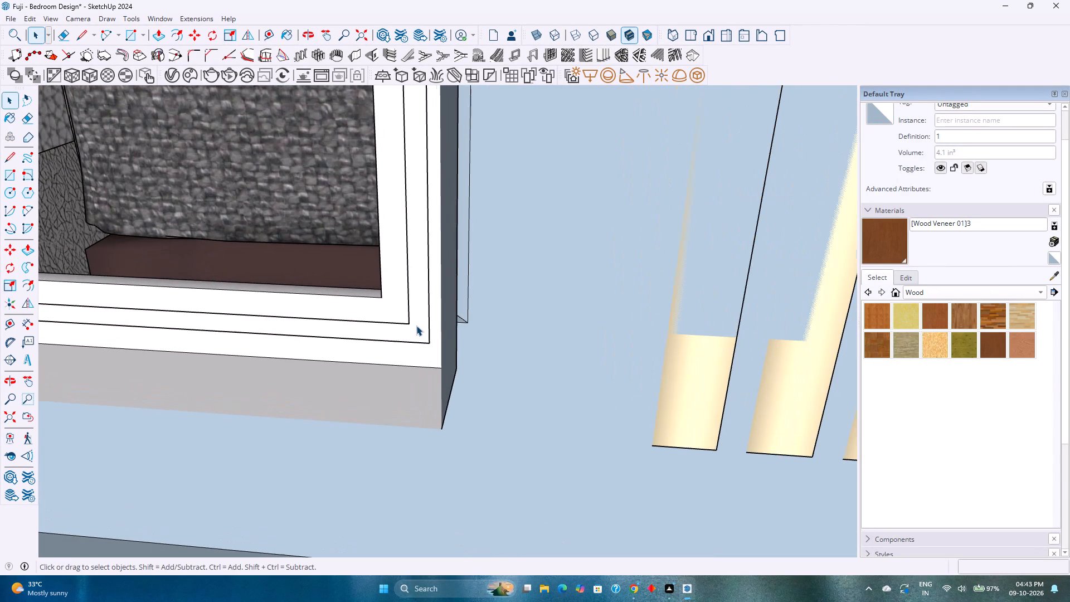
pyautogui.keyDown('ctrl'); pyautogui.click(416, 327); pyautogui.keyUp('ctrl')
# Create a V-Ray Emissive material and name it Bed Side wall Light.
pyautogui.click(175, 72)
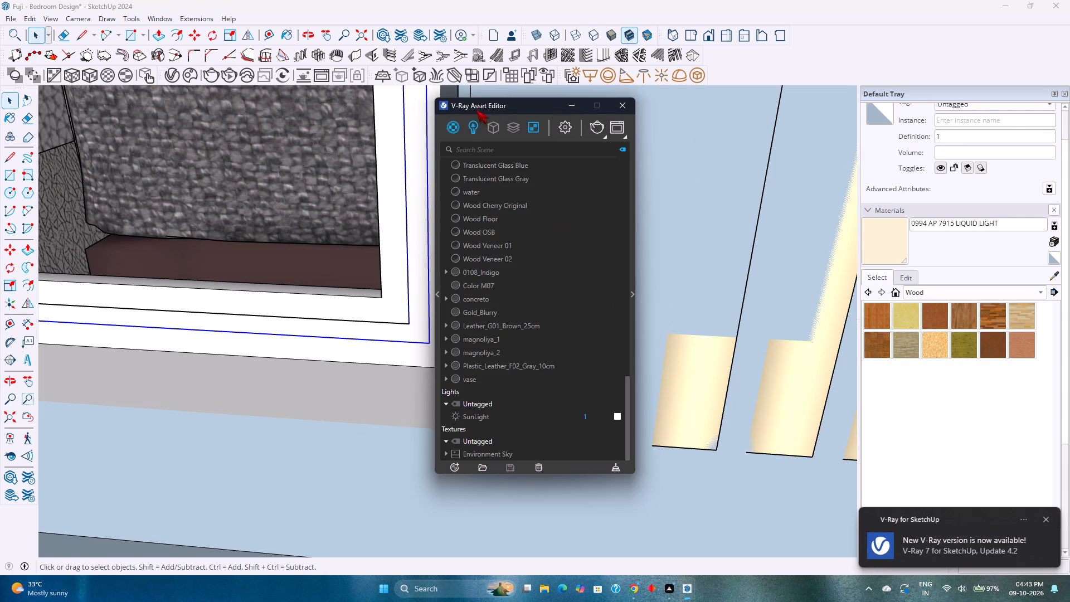
pyautogui.rightClick(458, 125)
pyautogui.click(474, 161)
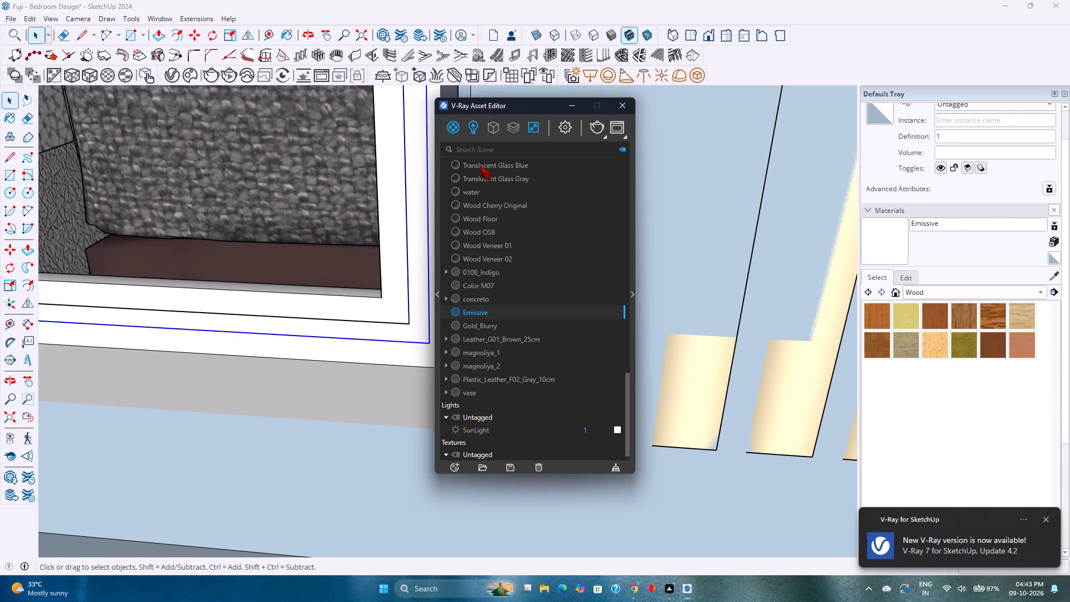
pyautogui.click(630, 298)
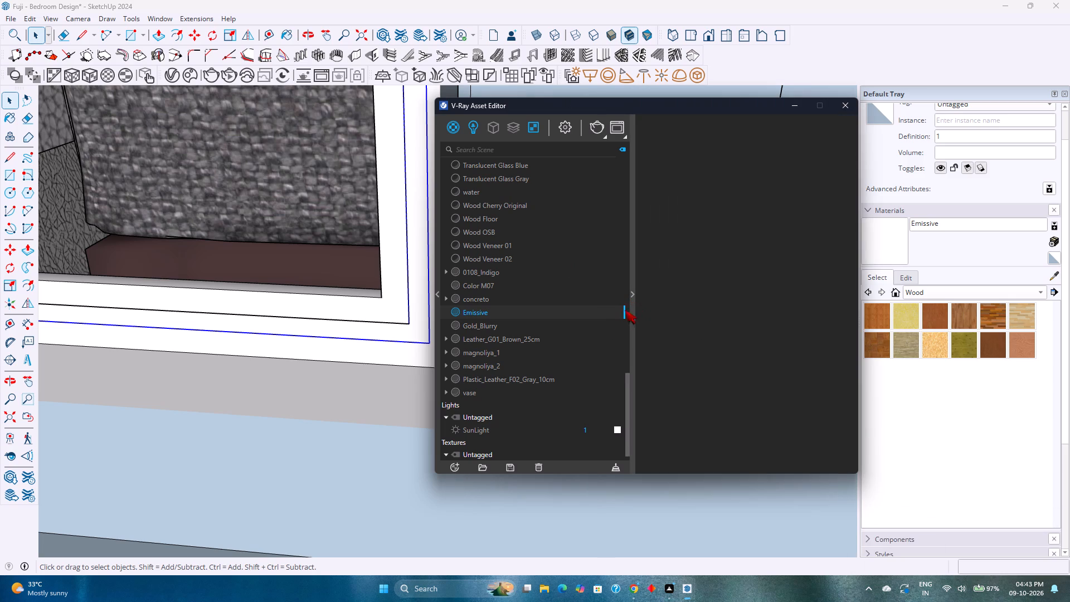
pyautogui.click(594, 312)
pyautogui.rightClick(592, 312)
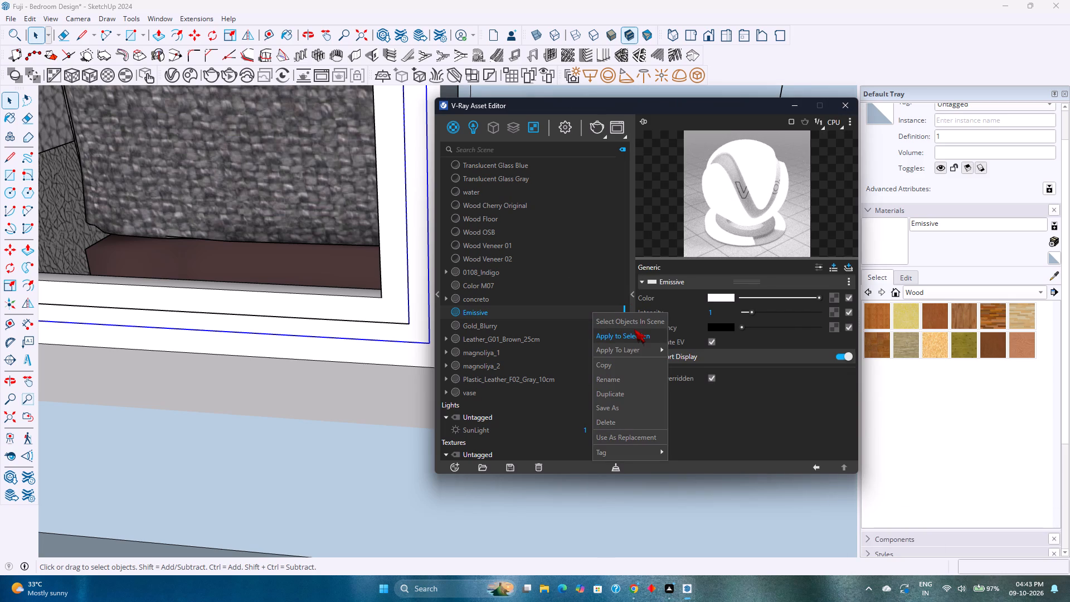
pyautogui.click(626, 381)
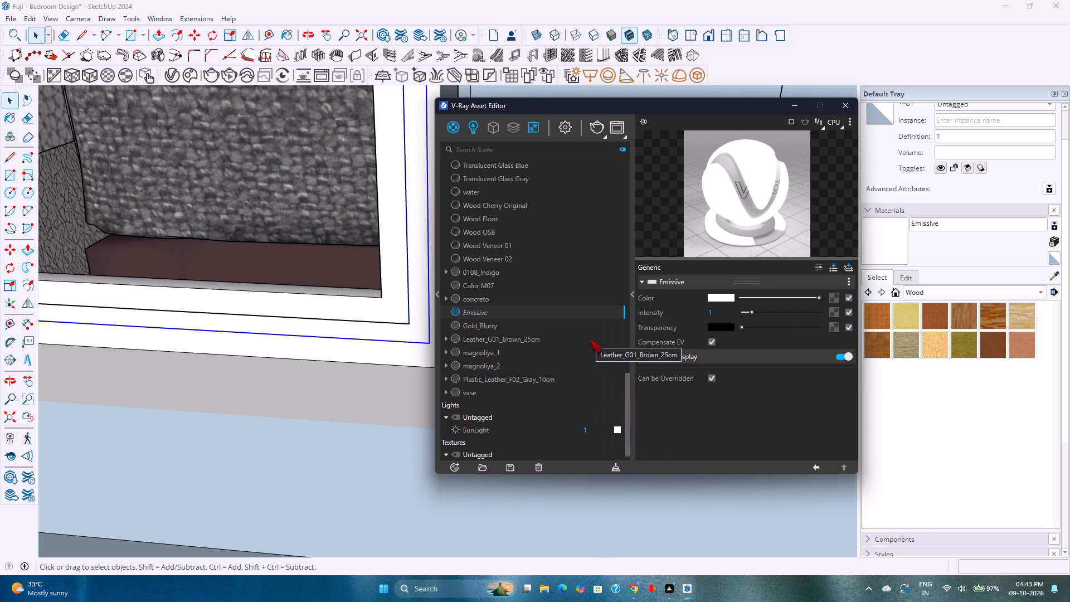
pyautogui.press('BackSpace')
pyautogui.press('BackSpace')
pyautogui.press('BackSpace')
pyautogui.press('BackSpace')
pyautogui.press('BackSpace')
pyautogui.press('BackSpace')
pyautogui.press('BackSpace')
pyautogui.press('BackSpace')
pyautogui.write('Bed w')
pyautogui.press('BackSpace')
pyautogui.press('BackSpace')
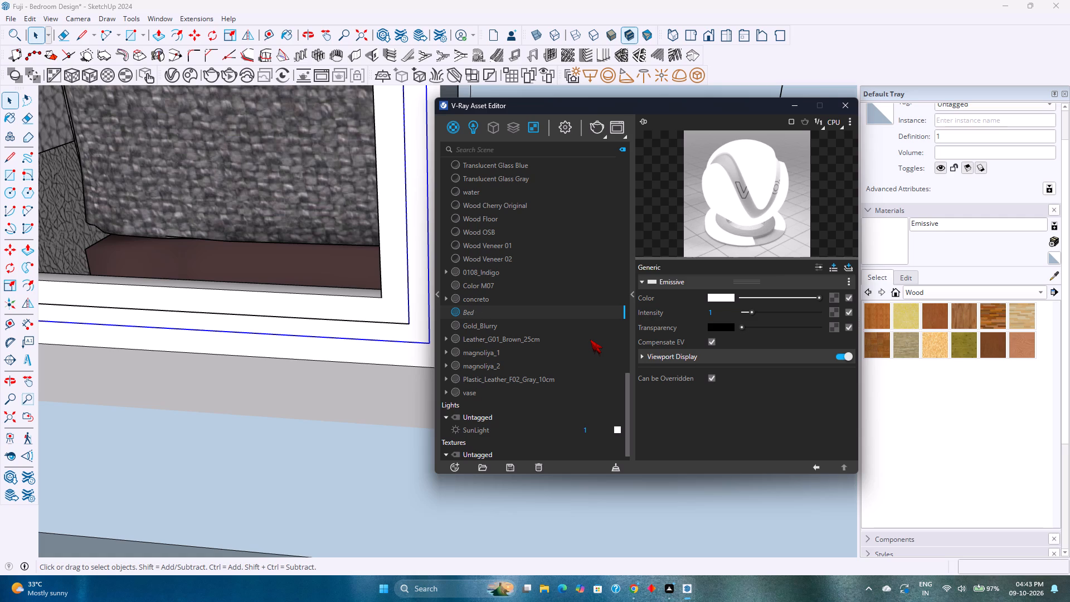
pyautogui.press('space')
pyautogui.write('Side wall')
pyautogui.press('space')
pyautogui.write('Lighr')
pyautogui.press('BackSpace')
pyautogui.press('t')
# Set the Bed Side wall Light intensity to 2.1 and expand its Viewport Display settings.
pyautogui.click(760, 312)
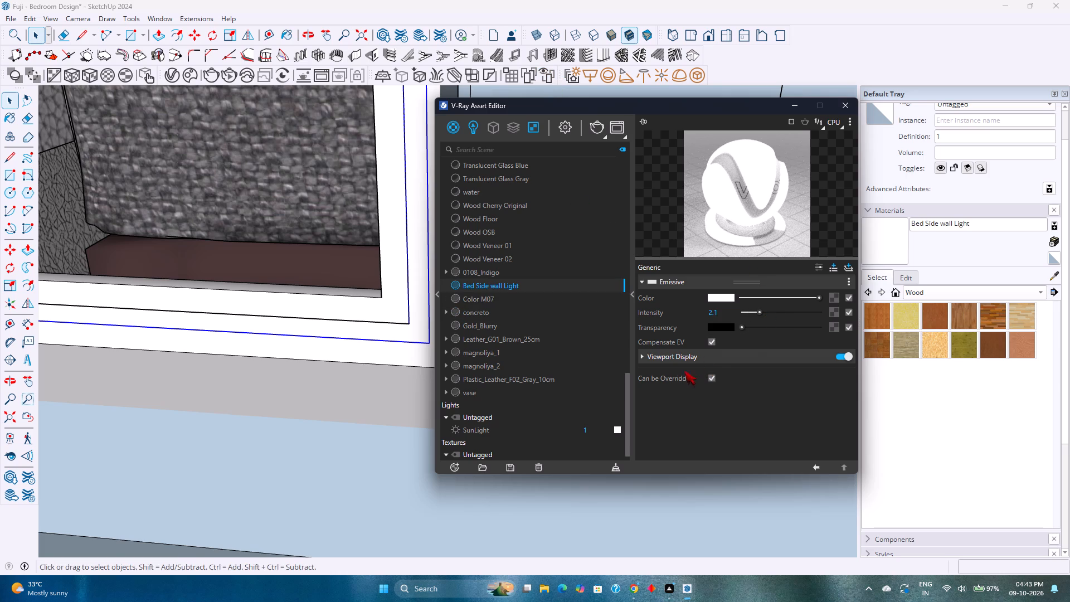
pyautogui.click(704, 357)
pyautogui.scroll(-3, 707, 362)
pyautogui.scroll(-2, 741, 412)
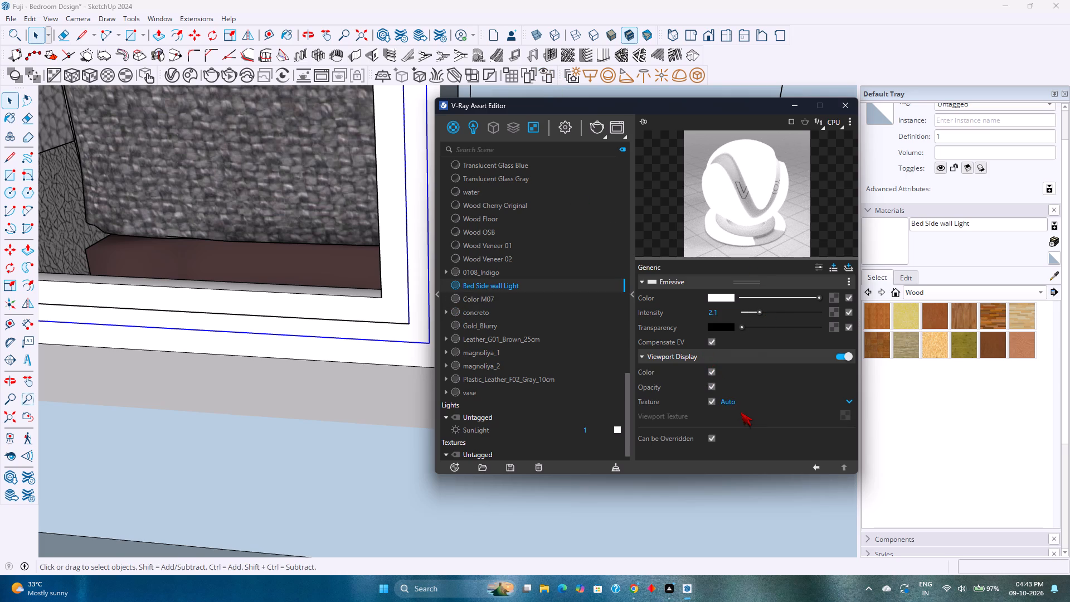
# Set the Bed Side wall Light colour to warm cream, RGB about 0.976, 0.907, 0.758.
pyautogui.click(726, 298)
pyautogui.moveTo(513, 212); pyautogui.dragTo(514, 224)
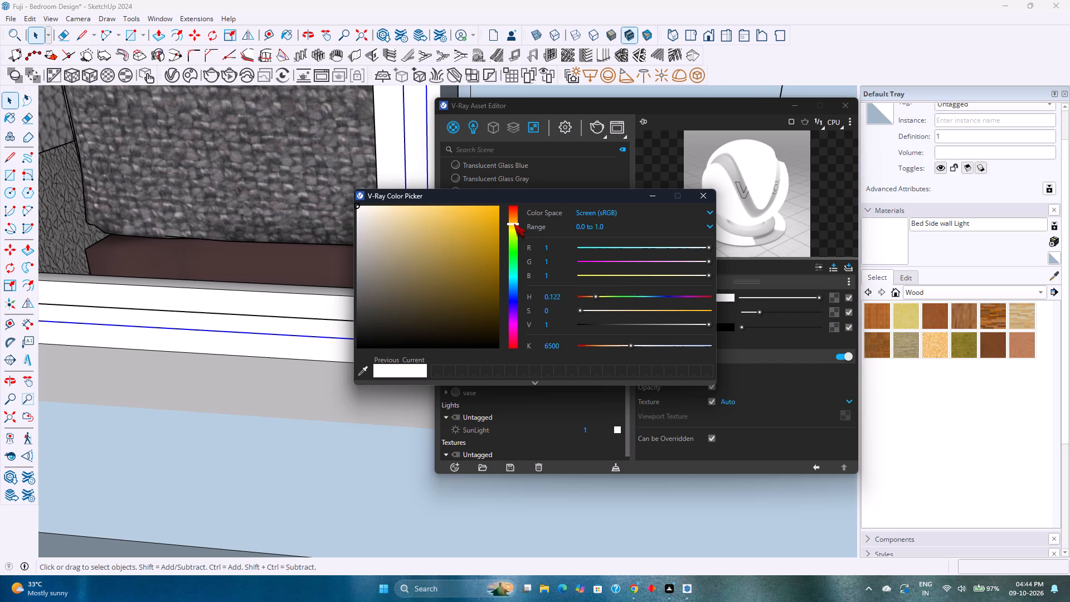
pyautogui.moveTo(514, 224); pyautogui.dragTo(514, 217)
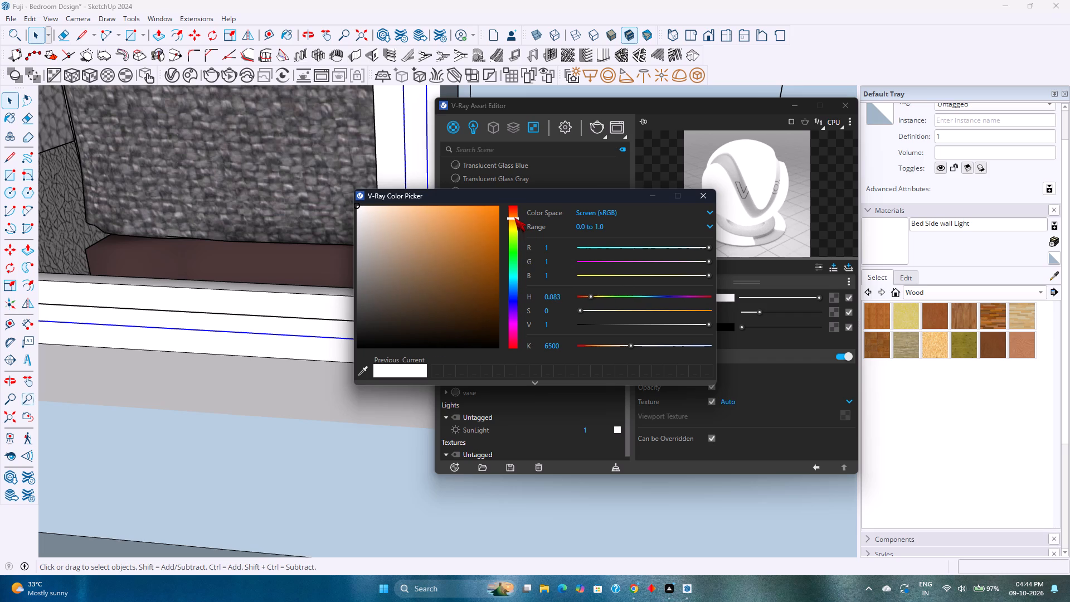
pyautogui.moveTo(514, 217); pyautogui.dragTo(513, 219)
pyautogui.moveTo(456, 224); pyautogui.dragTo(397, 208)
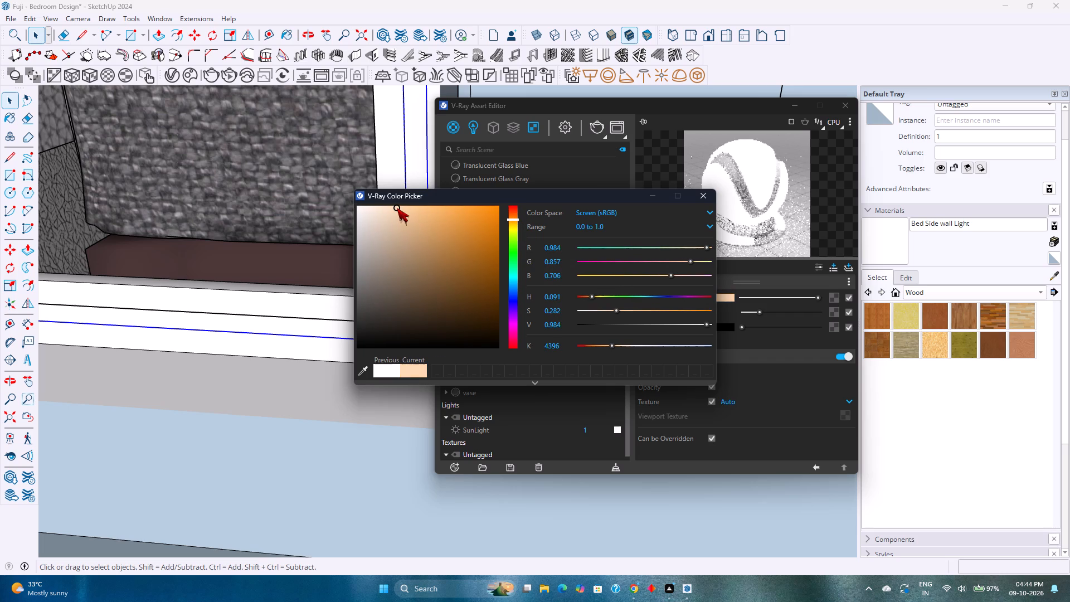
pyautogui.moveTo(397, 208); pyautogui.dragTo(388, 209)
pyautogui.click(507, 219)
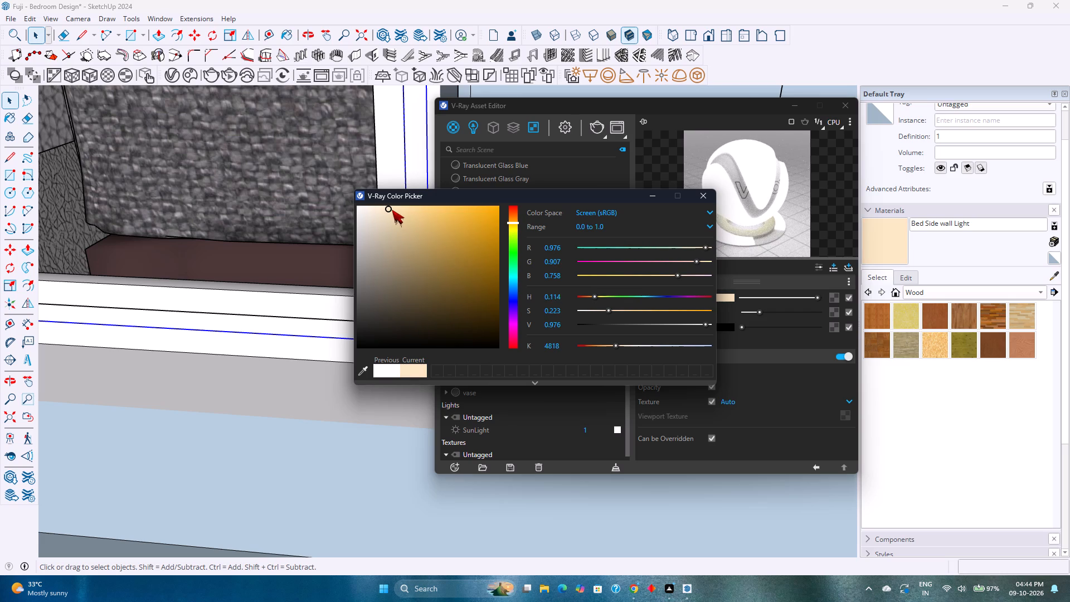
pyautogui.click(696, 193)
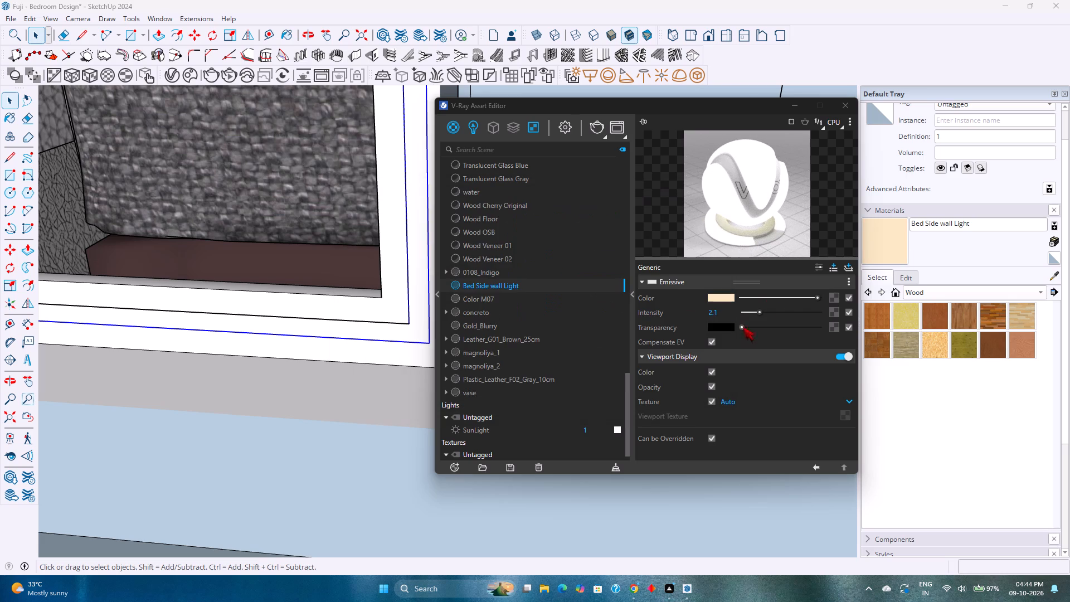
# Set the Bed Side wall Light intensity to 1.6 and apply the material to the selected arch frame strips.
pyautogui.click(756, 311)
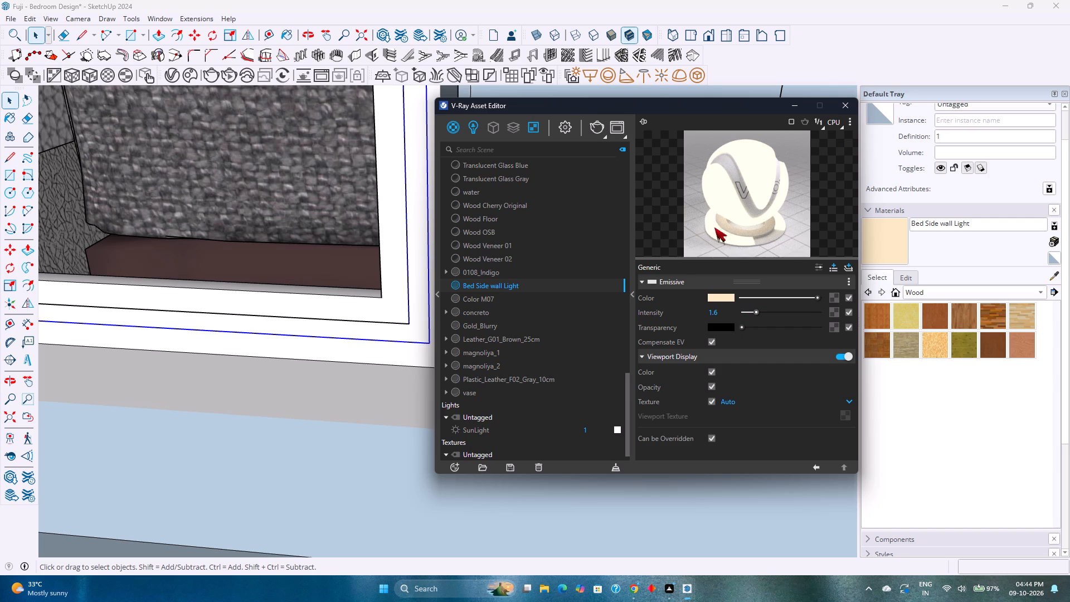
pyautogui.rightClick(578, 288)
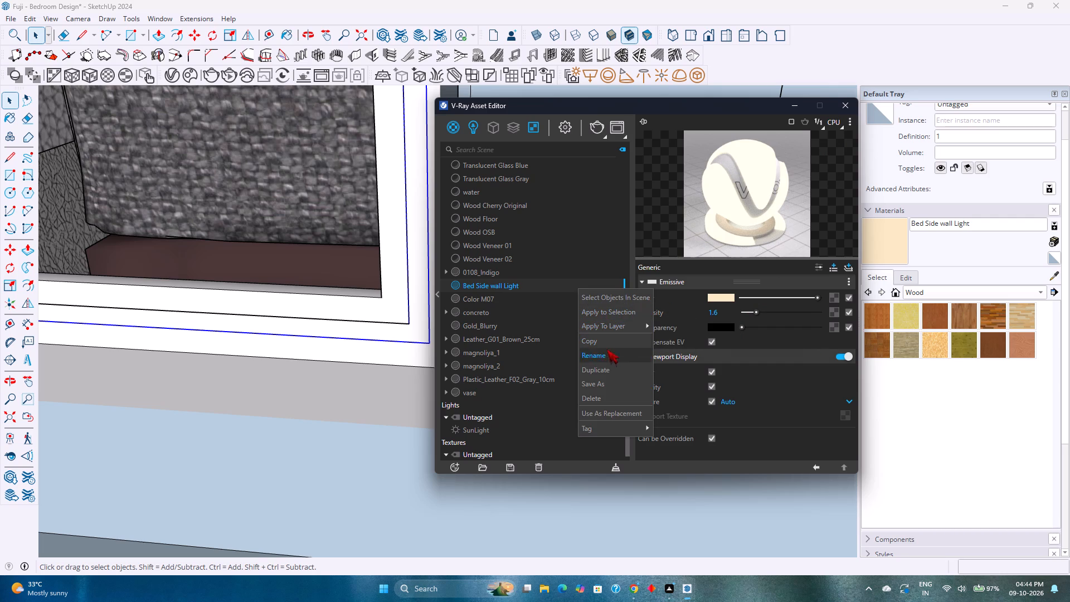
pyautogui.click(626, 312)
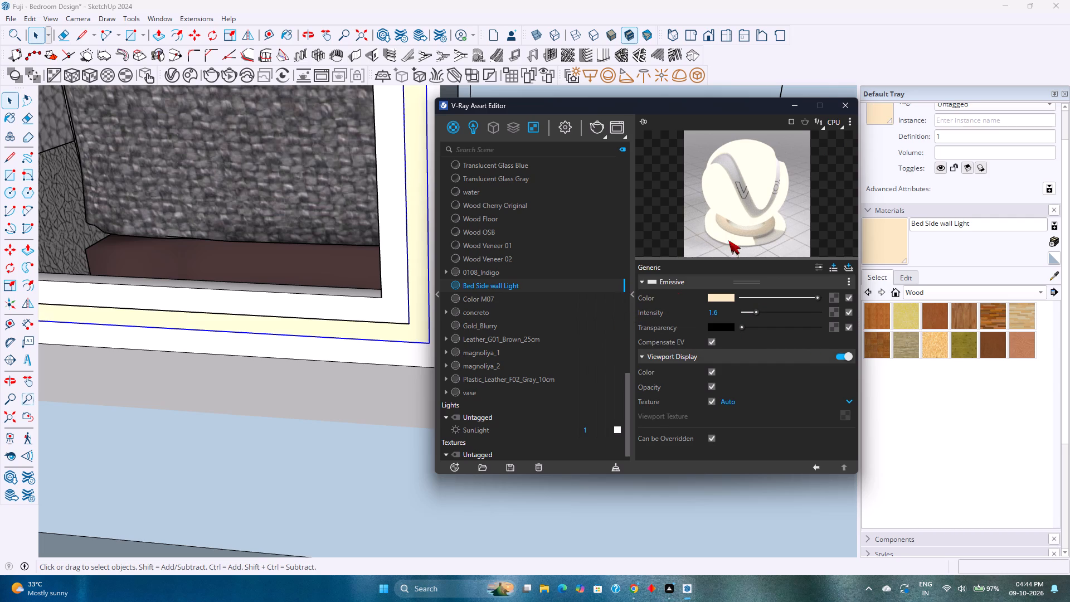
# Unhide all hidden parts of the bedroom model after assigning the arch strip material.
pyautogui.click(836, 111)
pyautogui.scroll(-6, 572, 411)
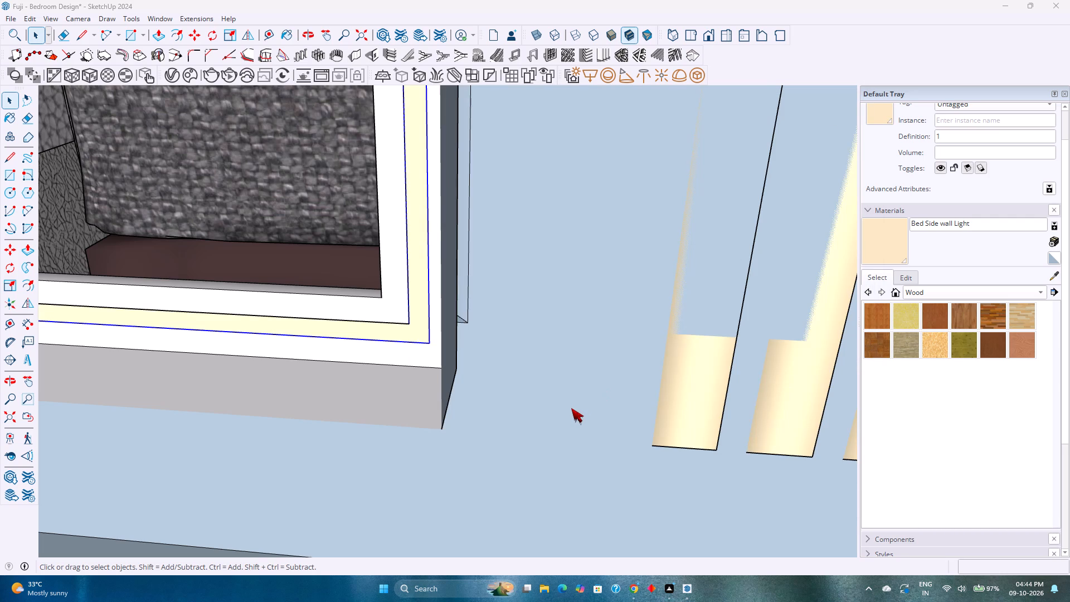
pyautogui.scroll(-12, 571, 408)
pyautogui.keyDown('shift'); pyautogui.moveTo(523, 410); pyautogui.dragTo(344, 401, button='middle'); pyautogui.keyUp('shift')
pyautogui.scroll(-14, 344, 399)
pyautogui.scroll(3, 345, 399)
pyautogui.scroll(-4, 345, 399)
pyautogui.scroll(4, 345, 399)
pyautogui.scroll(-16, 345, 399)
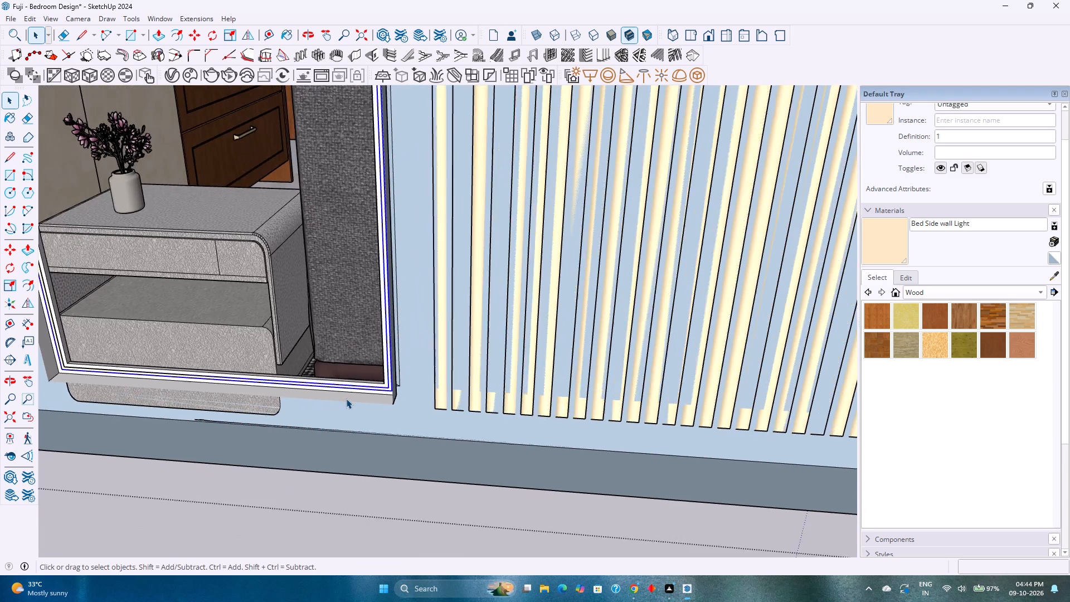
pyautogui.scroll(-4, 346, 399)
pyautogui.scroll(1, 346, 399)
pyautogui.scroll(-11, 346, 399)
pyautogui.scroll(1, 346, 399)
pyautogui.scroll(-1, 346, 399)
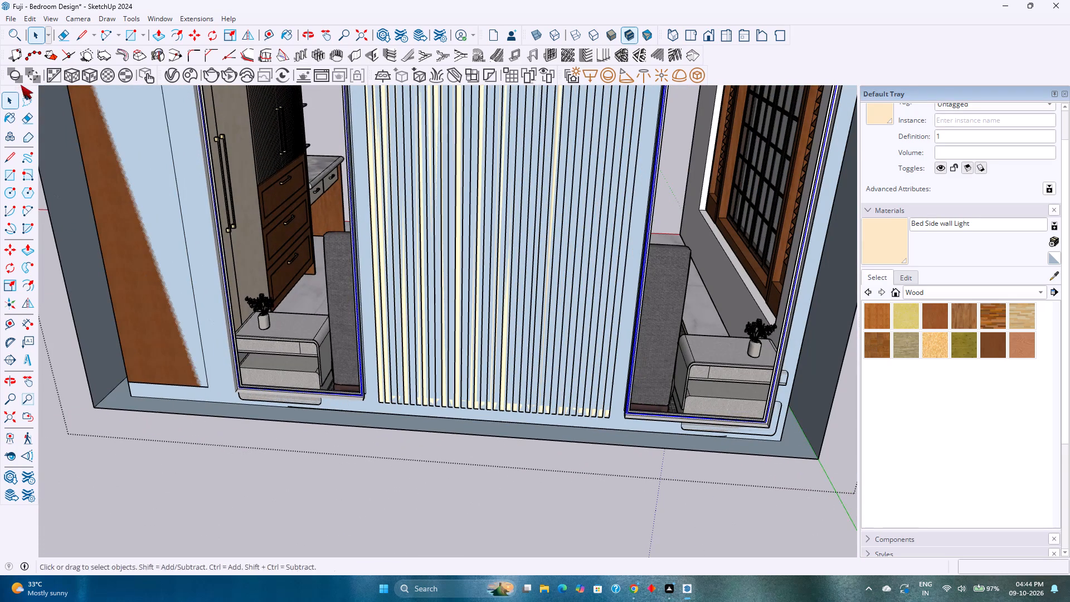
pyautogui.click(29, 21)
pyautogui.click(73, 197)
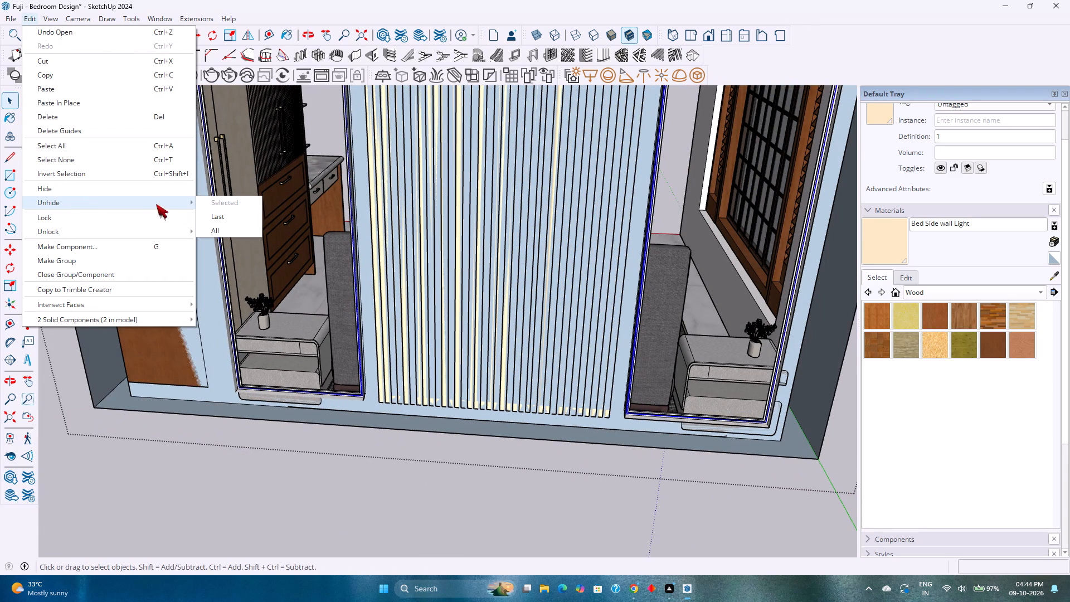
pyautogui.click(224, 229)
# Apply the Bed Side wall Light material to the thin light strip group behind the oval dressing mirror.
pyautogui.scroll(-1, 359, 494)
pyautogui.moveTo(369, 486); pyautogui.dragTo(108, 488, button='middle')
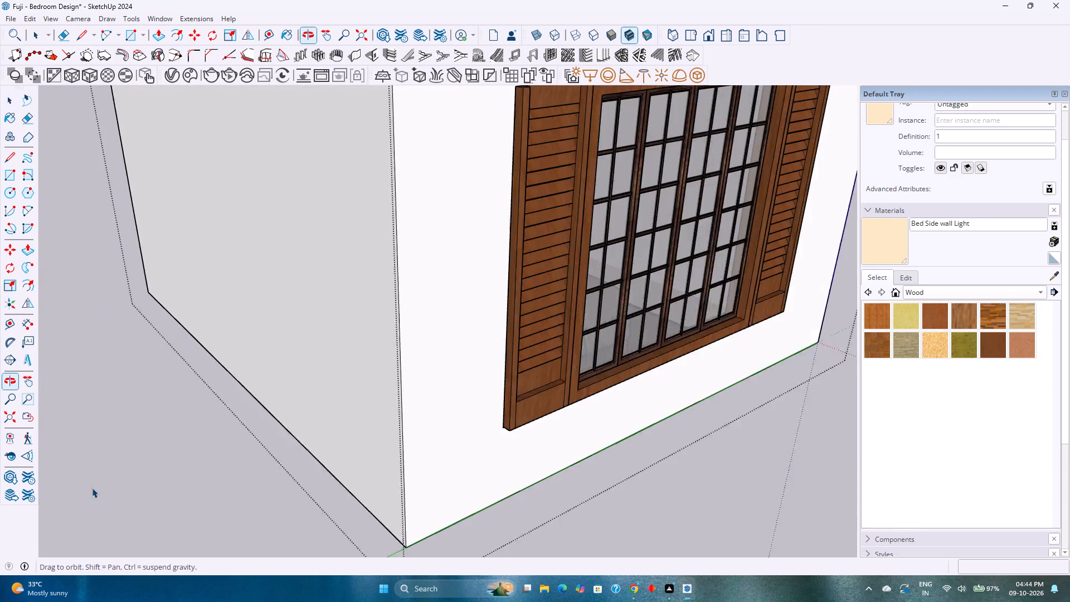
pyautogui.scroll(-8, 124, 469)
pyautogui.moveTo(257, 439); pyautogui.dragTo(0, 465, button='middle')
pyautogui.scroll(4, 666, 402)
pyautogui.moveTo(674, 402); pyautogui.dragTo(465, 366, button='middle')
pyautogui.keyDown('shift'); pyautogui.moveTo(468, 358); pyautogui.dragTo(572, 457, button='middle'); pyautogui.keyUp('shift')
pyautogui.moveTo(581, 446); pyautogui.dragTo(415, 395, button='middle')
pyautogui.keyDown('shift'); pyautogui.moveTo(408, 385); pyautogui.dragTo(597, 423, button='middle'); pyautogui.keyUp('shift')
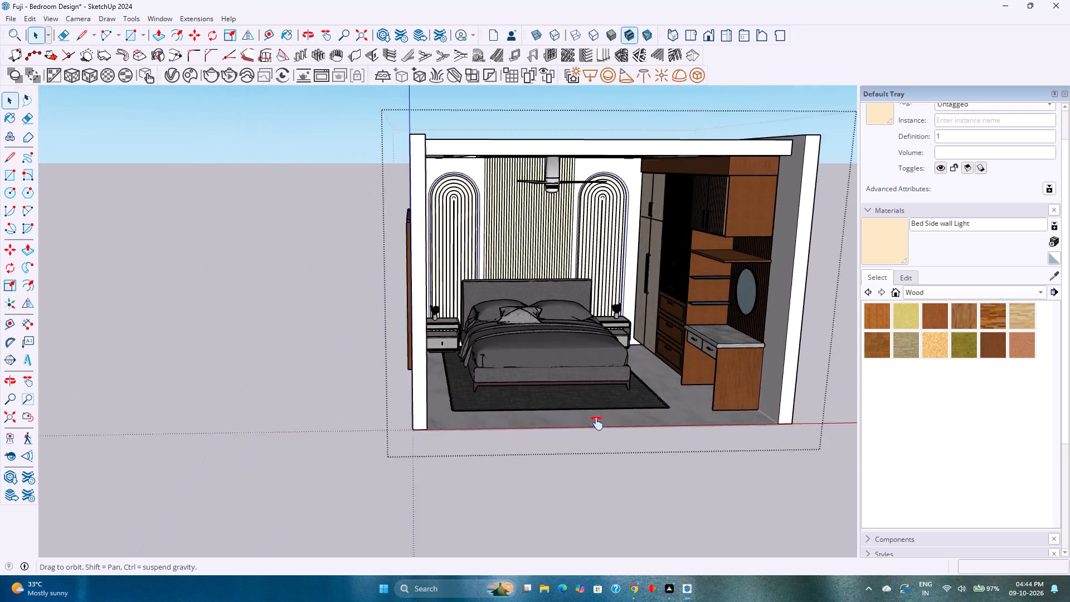
pyautogui.keyDown('shift'); pyautogui.moveTo(597, 423); pyautogui.dragTo(606, 430, button='middle'); pyautogui.keyUp('shift')
pyautogui.scroll(20, 789, 342)
pyautogui.scroll(5, 789, 342)
pyautogui.moveTo(801, 300); pyautogui.dragTo(789, 308, button='middle')
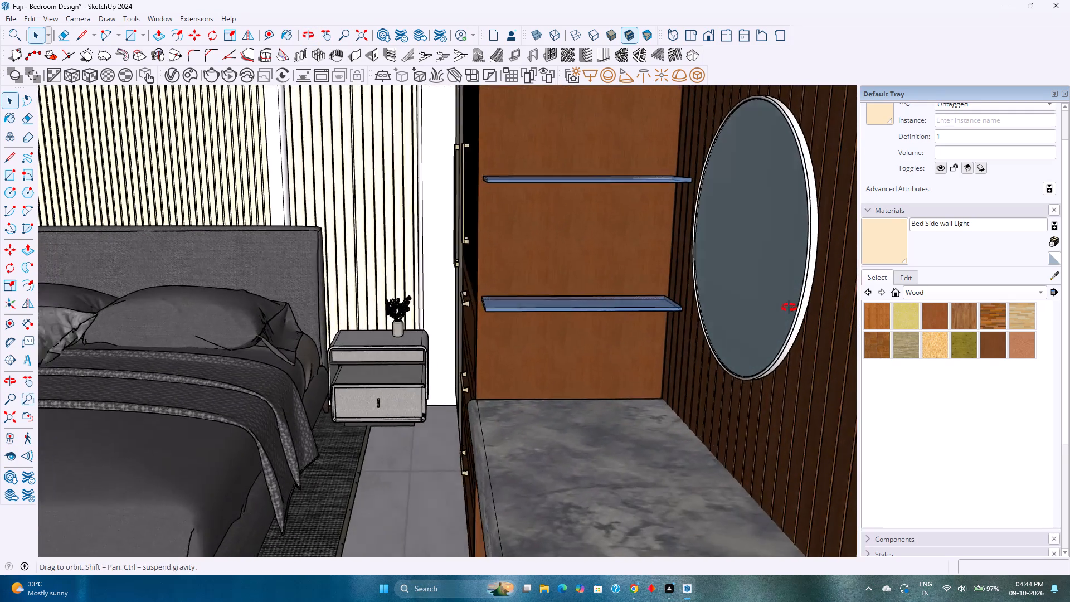
pyautogui.moveTo(789, 308); pyautogui.dragTo(746, 328, button='middle')
pyautogui.scroll(5, 779, 313)
pyautogui.keyDown('shift'); pyautogui.moveTo(794, 313); pyautogui.dragTo(603, 375, button='middle'); pyautogui.keyUp('shift')
pyautogui.scroll(2, 624, 351)
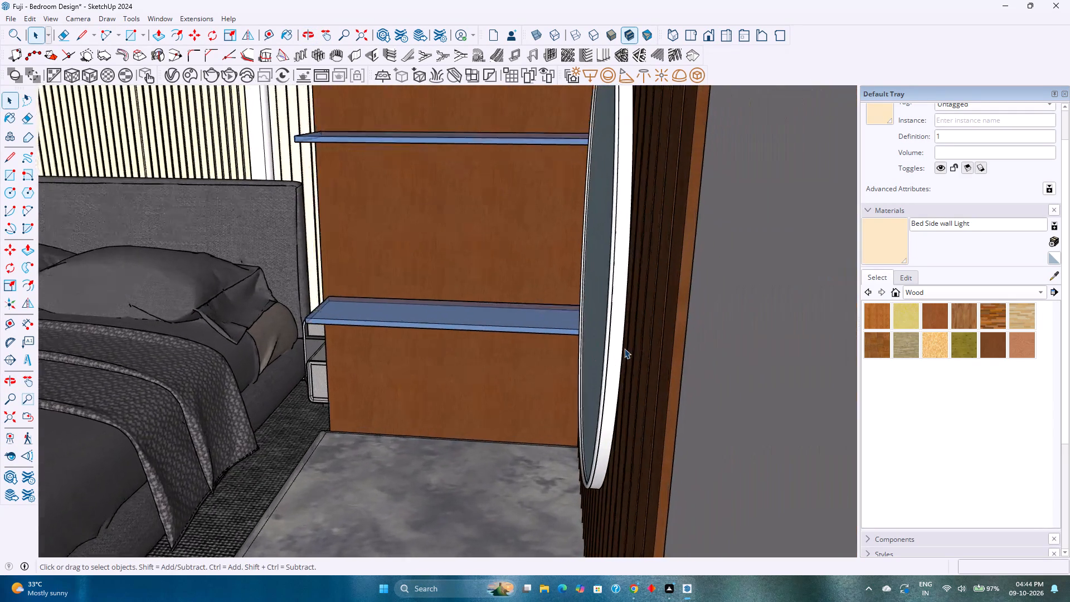
pyautogui.scroll(20, 624, 348)
pyautogui.scroll(4, 624, 348)
pyautogui.moveTo(684, 300); pyautogui.dragTo(644, 302, button='middle')
pyautogui.scroll(6, 639, 294)
pyautogui.moveTo(606, 292); pyautogui.dragTo(558, 297, button='middle')
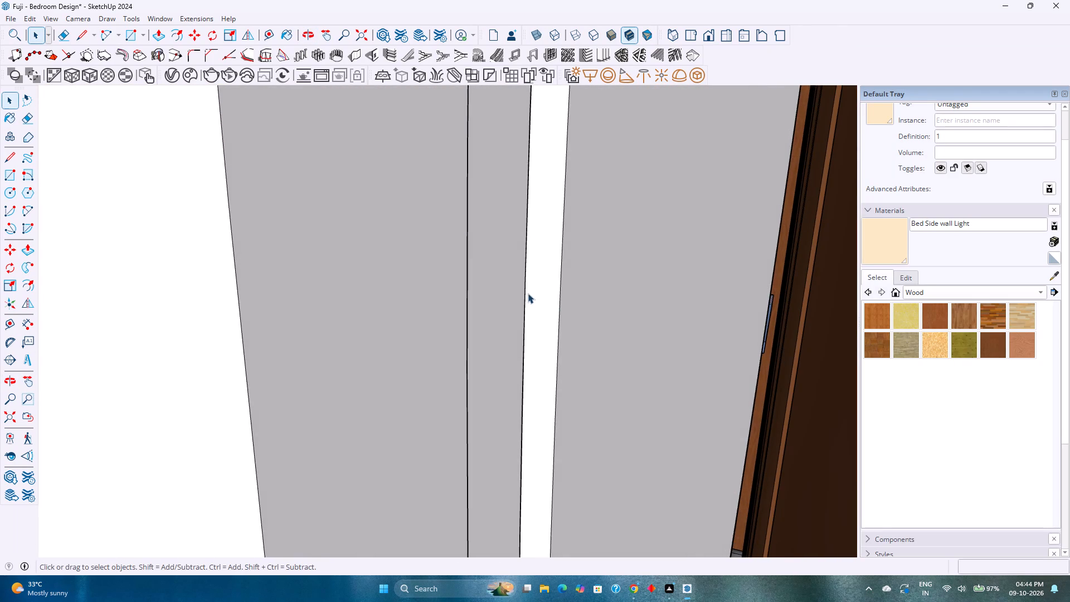
pyautogui.doubleClick(515, 290)
pyautogui.click(515, 289)
pyautogui.doubleClick(515, 289)
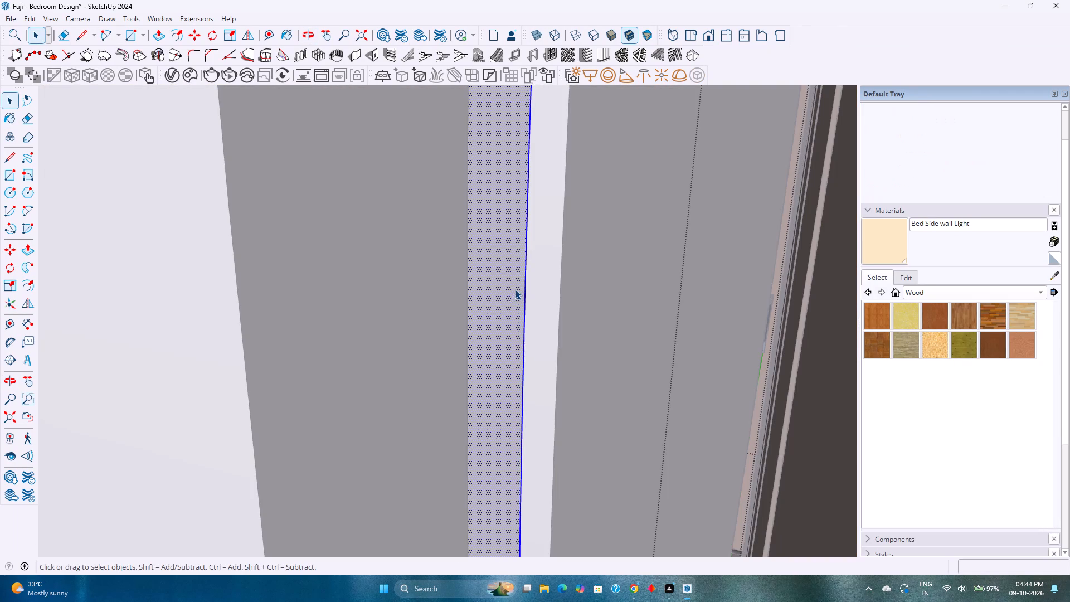
pyautogui.click(510, 289)
pyautogui.scroll(-5, 510, 289)
pyautogui.moveTo(469, 310); pyautogui.dragTo(591, 313, button='middle')
pyautogui.press('Escape')
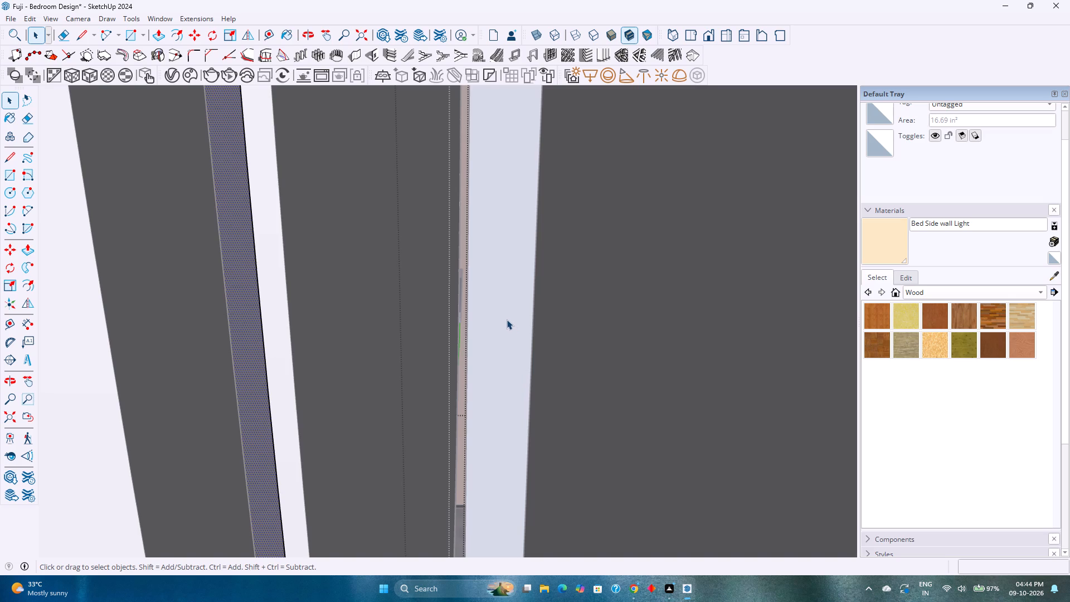
pyautogui.click(247, 335)
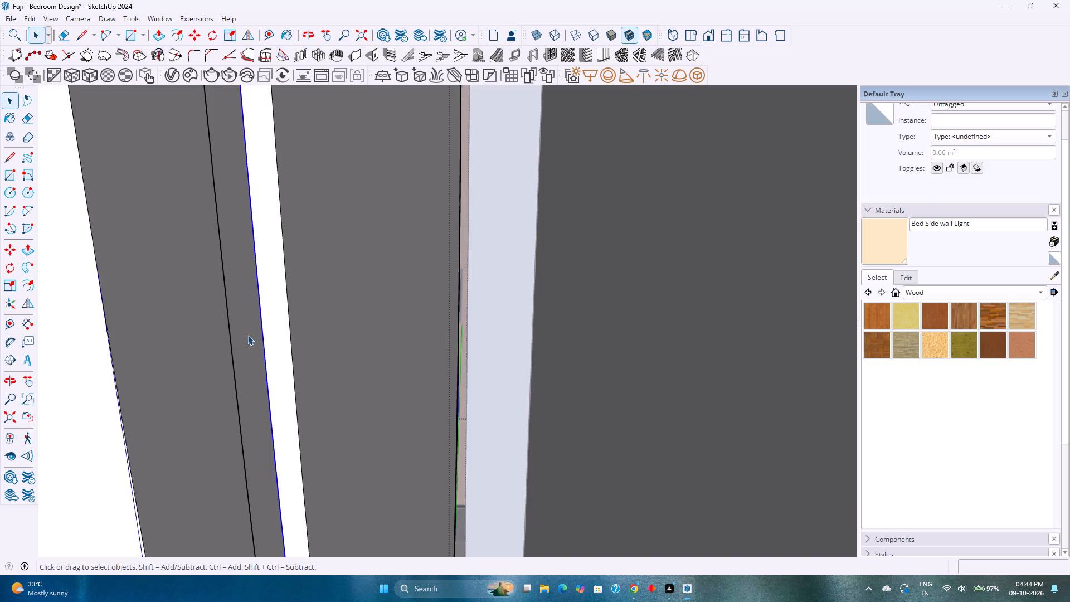
pyautogui.scroll(3, 247, 335)
pyautogui.keyDown('shift'); pyautogui.moveTo(247, 335); pyautogui.dragTo(291, 315, button='middle'); pyautogui.keyUp('shift')
pyautogui.moveTo(291, 315); pyautogui.dragTo(278, 321, button='middle')
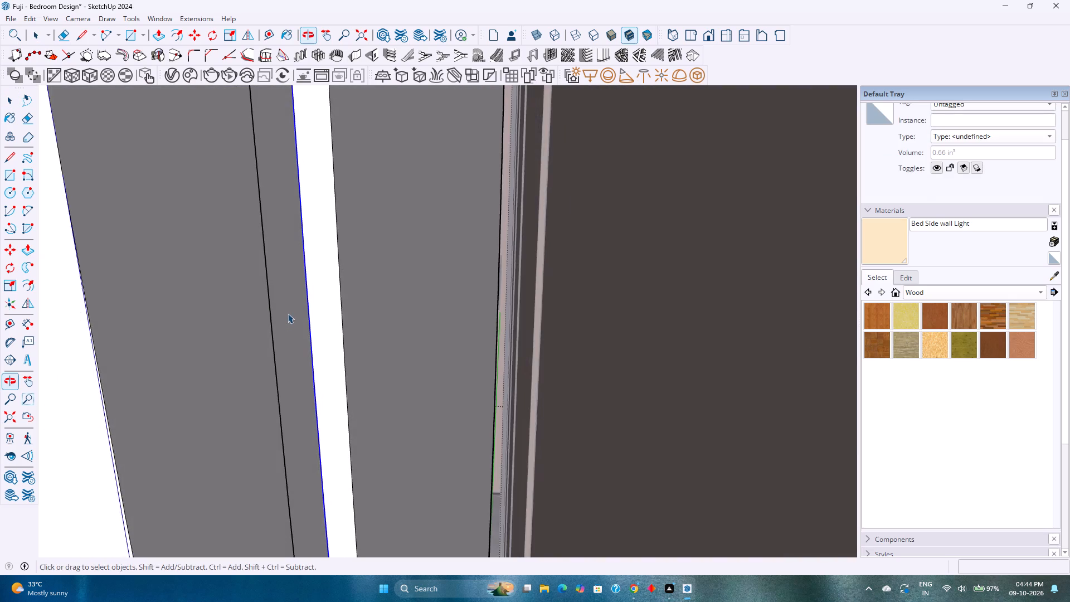
pyautogui.scroll(7, 288, 313)
pyautogui.moveTo(288, 313); pyautogui.dragTo(209, 327, button='middle')
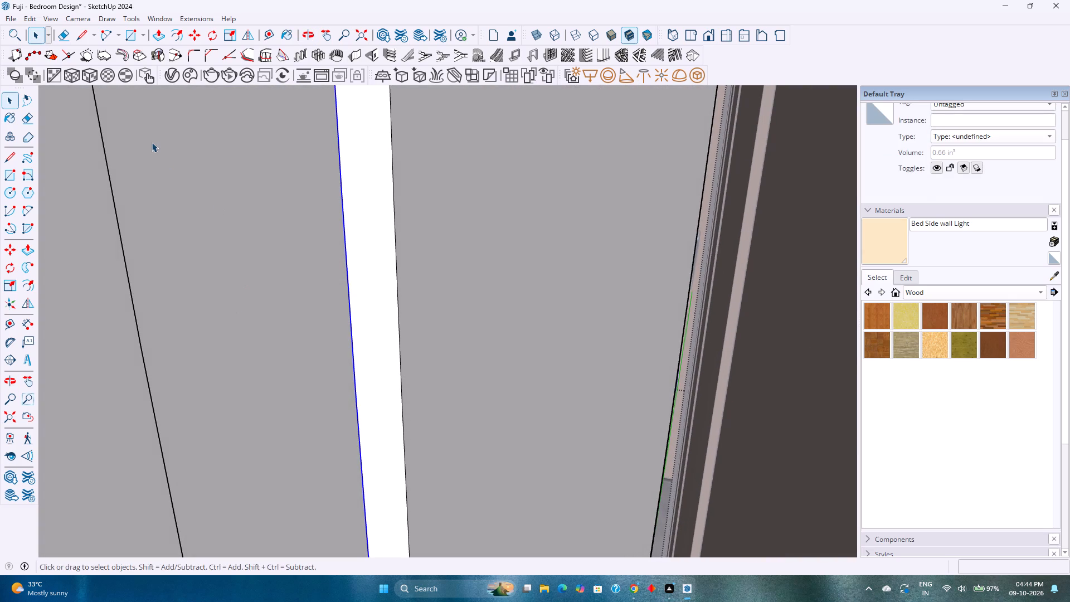
pyautogui.click(171, 76)
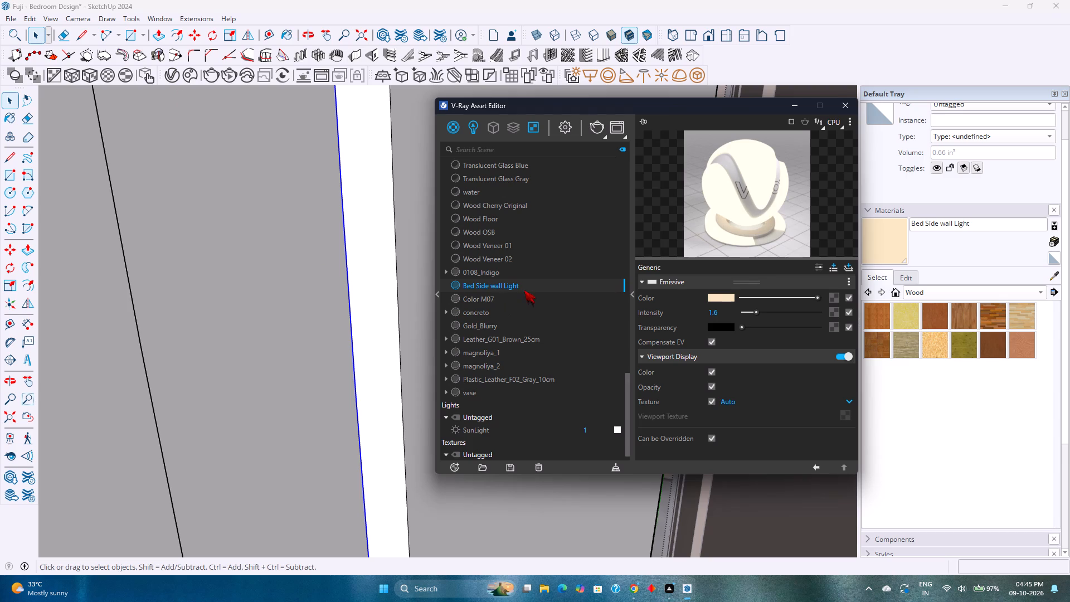
pyautogui.rightClick(526, 286)
pyautogui.click(555, 311)
# Exit the mirror group and start an interactive V-Ray render from the Front view, framed on the bed and headboard wall.
pyautogui.scroll(-15, 302, 353)
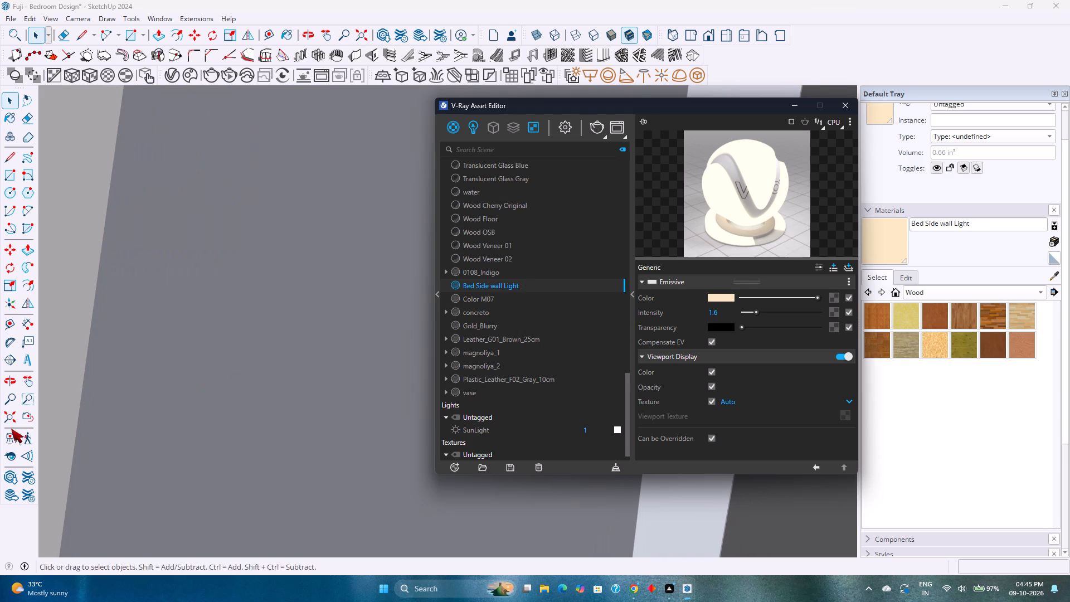
pyautogui.click(11, 421)
pyautogui.scroll(-1, 199, 403)
pyautogui.moveTo(199, 403); pyautogui.dragTo(354, 385, button='middle')
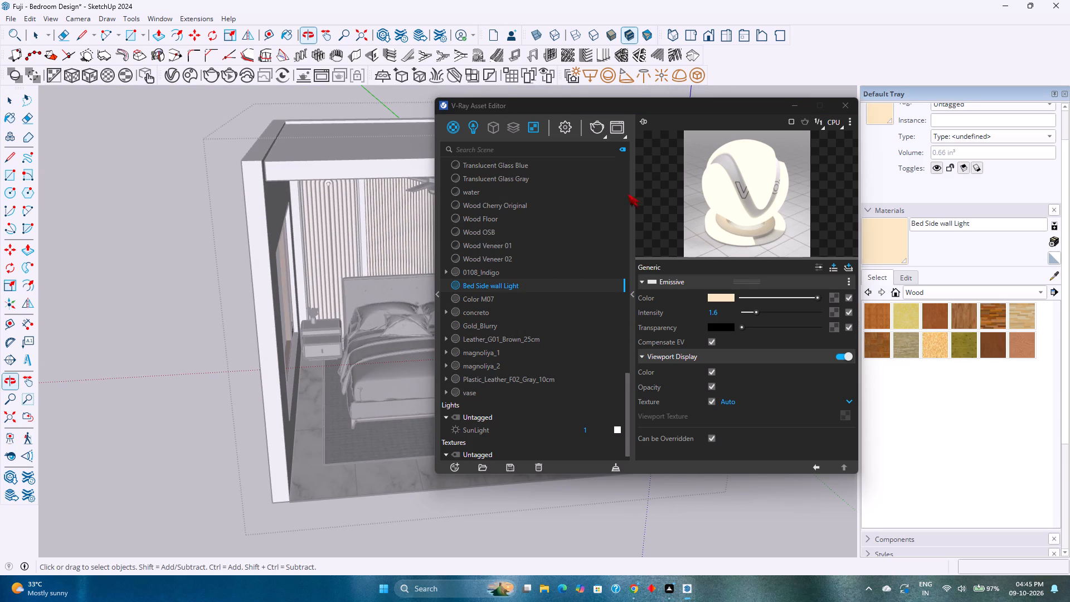
pyautogui.click(847, 104)
pyautogui.press('Escape')
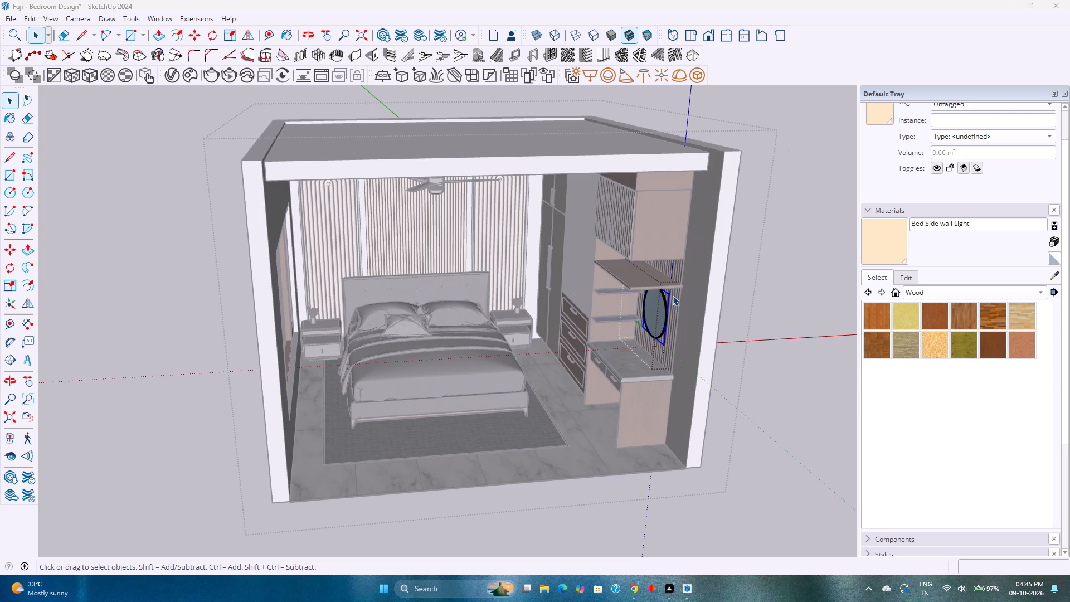
pyautogui.click(703, 34)
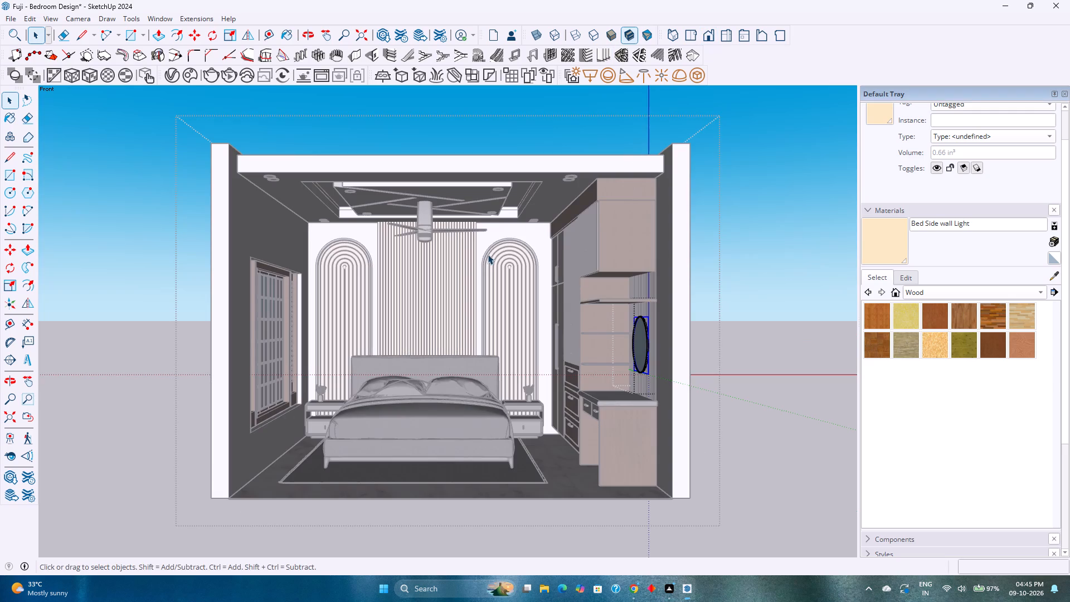
pyautogui.press('Escape')
pyautogui.click(718, 309)
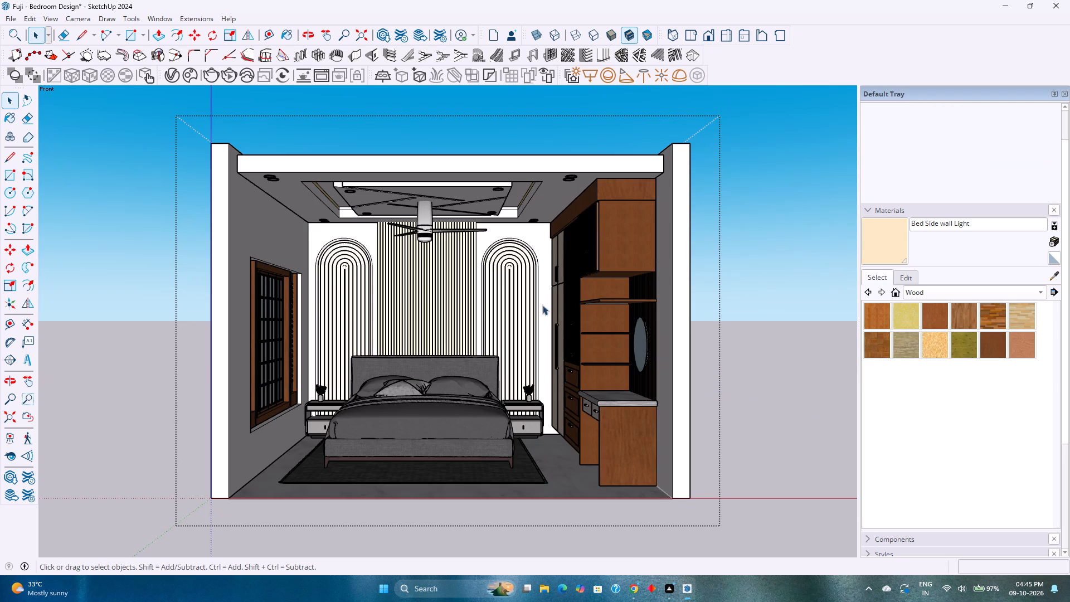
pyautogui.press('Escape')
pyautogui.scroll(3, 476, 307)
pyautogui.keyDown('shift'); pyautogui.moveTo(456, 318); pyautogui.dragTo(483, 295, button='middle'); pyautogui.keyUp('shift')
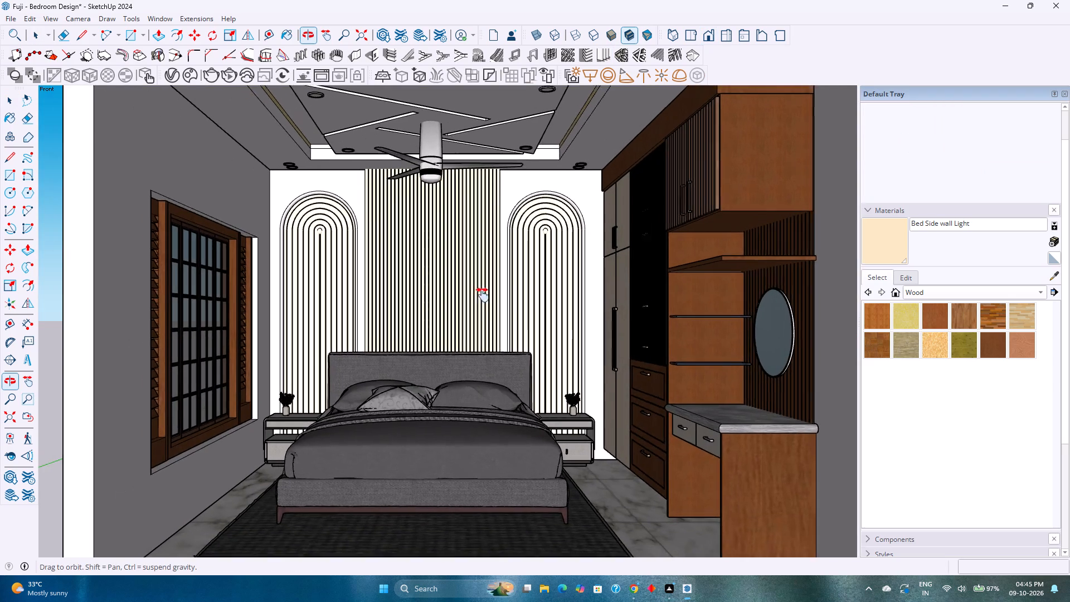
pyautogui.keyDown('shift'); pyautogui.moveTo(483, 295); pyautogui.dragTo(471, 303, button='middle'); pyautogui.keyUp('shift')
pyautogui.scroll(1, 469, 305)
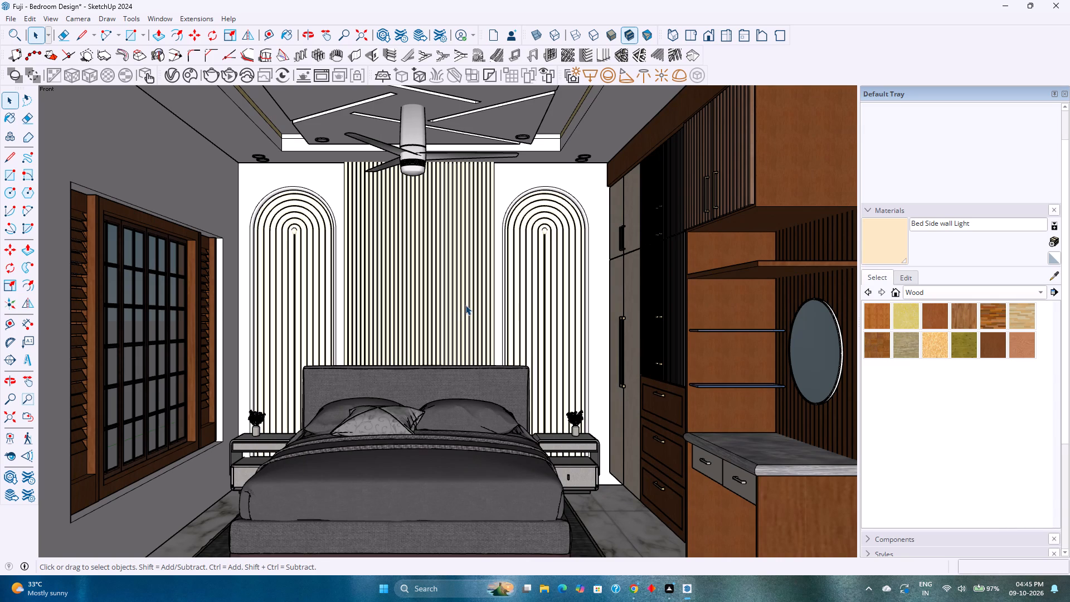
pyautogui.click(221, 75)
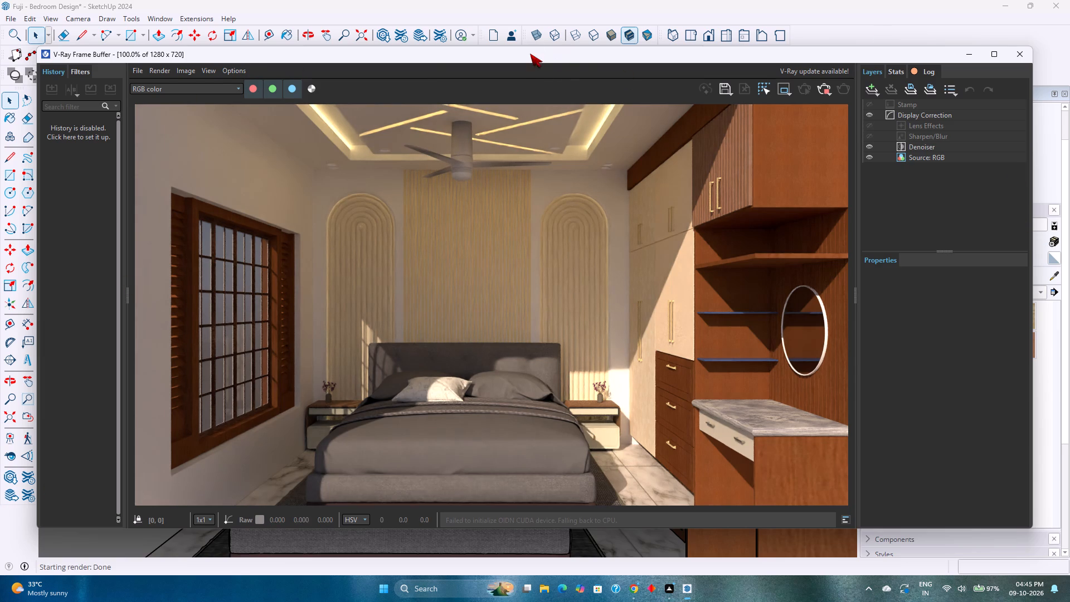
pyautogui.moveTo(528, 55); pyautogui.dragTo(519, 92)
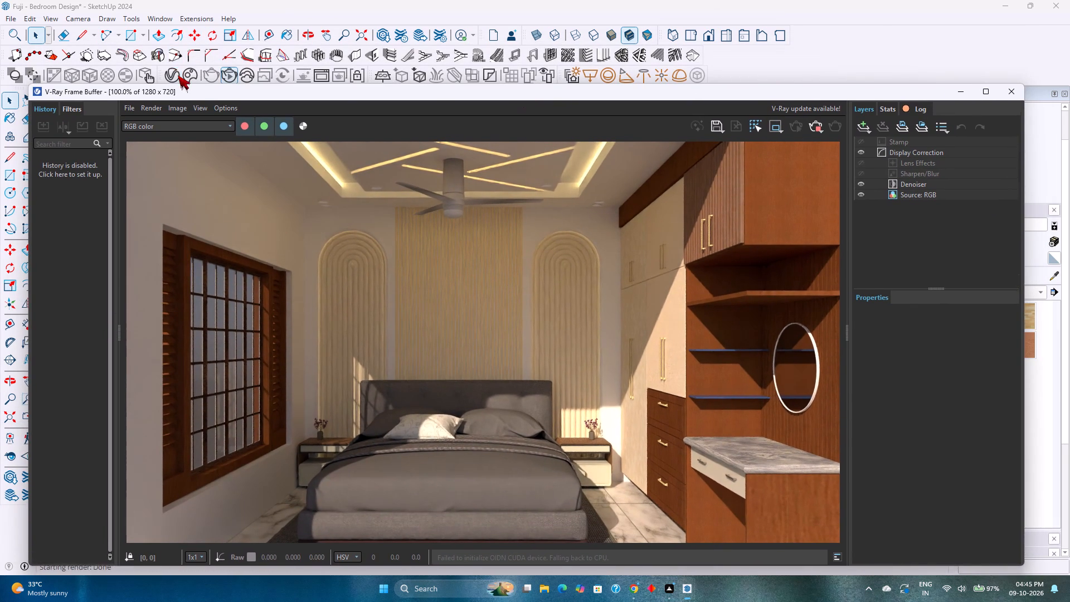
# Set the Bed Side wall Light intensity to 6.1 and check the arched panels and mirror in the live render.
pyautogui.click(178, 75)
pyautogui.moveTo(753, 312); pyautogui.dragTo(777, 315)
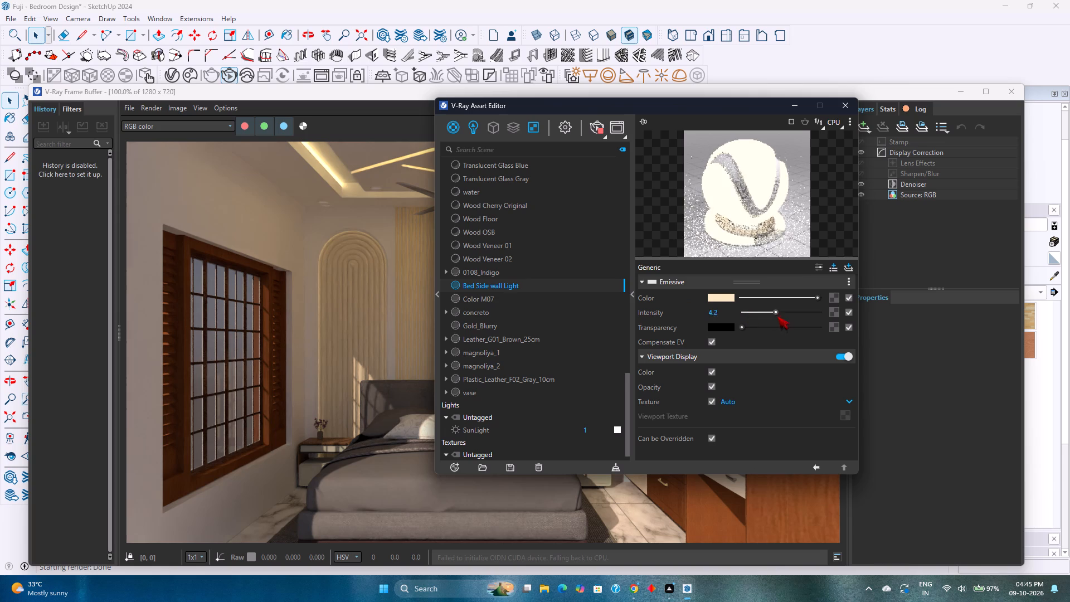
pyautogui.moveTo(777, 315); pyautogui.dragTo(790, 317)
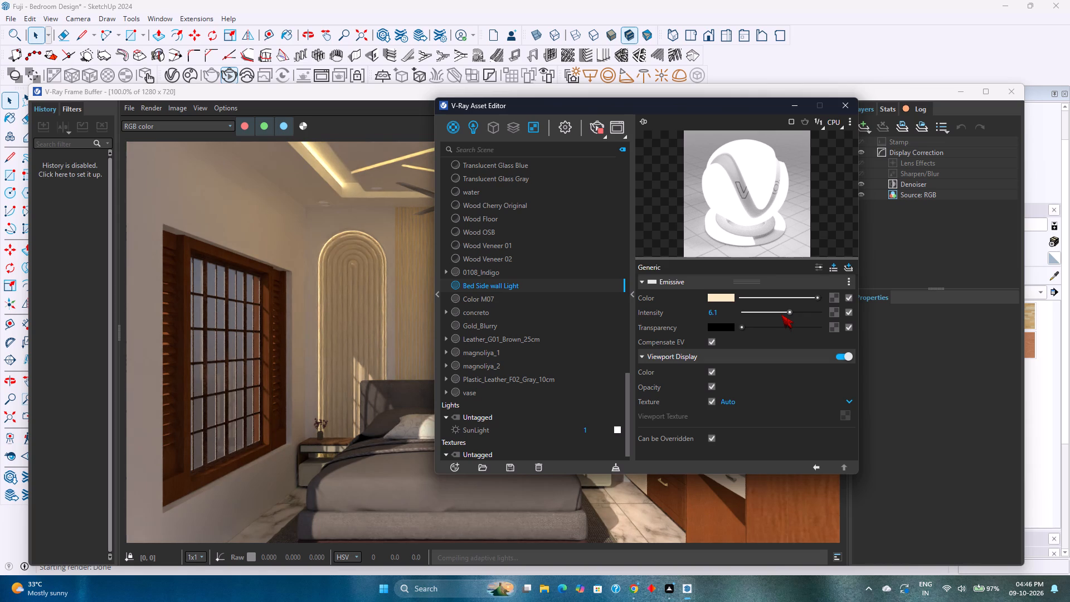
pyautogui.moveTo(727, 105); pyautogui.dragTo(732, 103)
pyautogui.moveTo(732, 103); pyautogui.dragTo(779, 47)
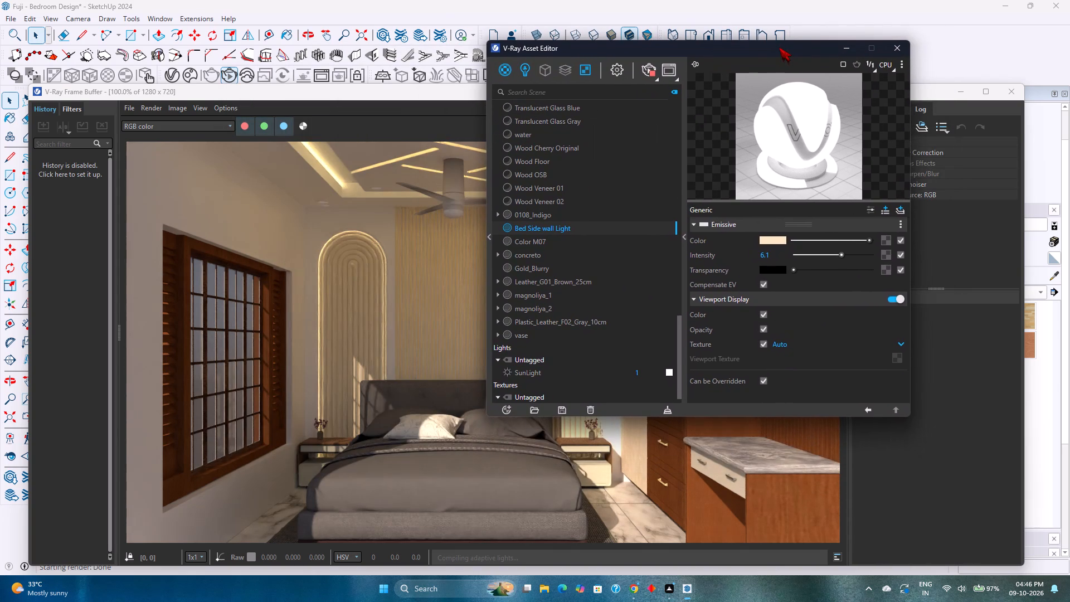
pyautogui.moveTo(779, 47); pyautogui.dragTo(865, 107)
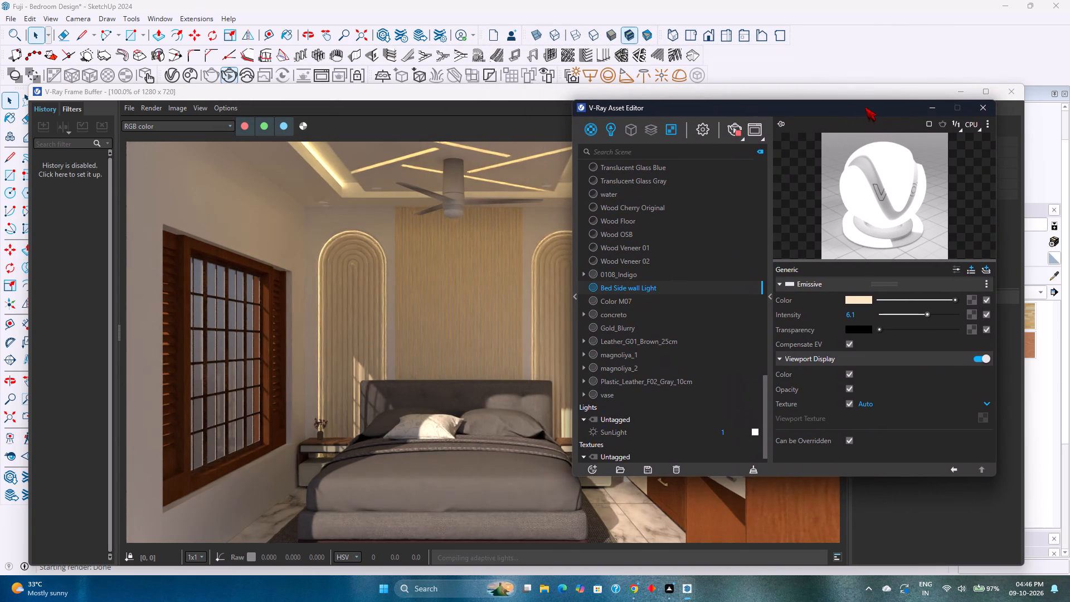
pyautogui.moveTo(865, 107); pyautogui.dragTo(613, 123)
pyautogui.click(745, 128)
pyautogui.click(726, 128)
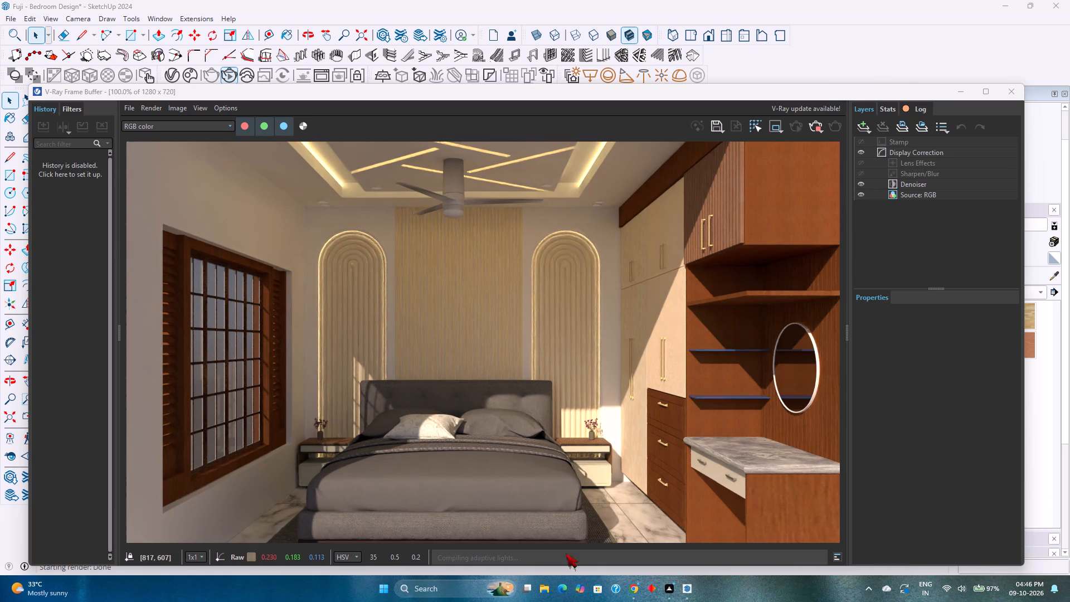
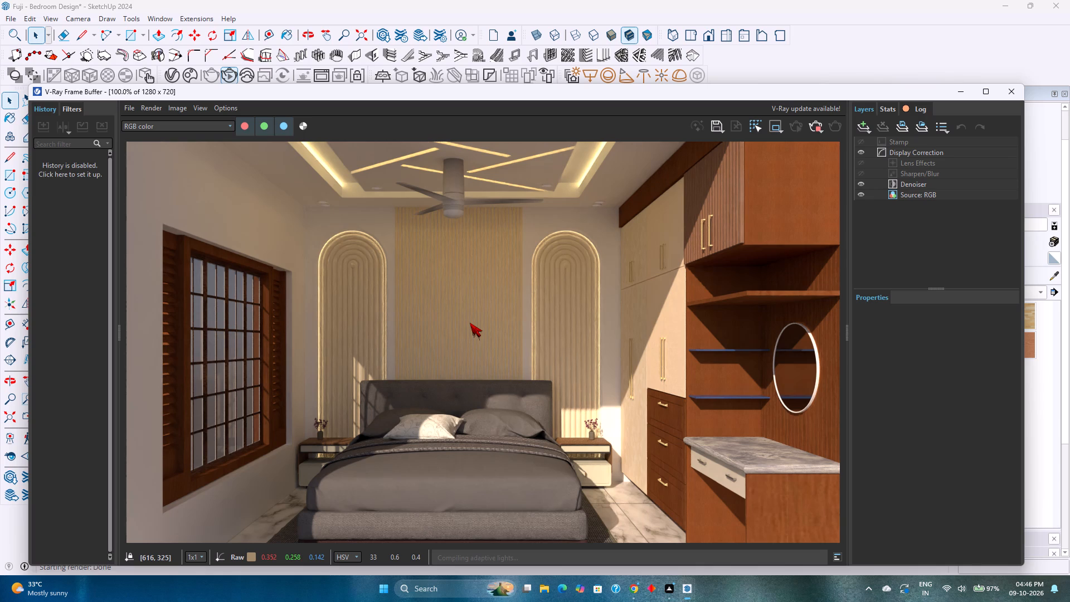
# Close the V-Ray render window and open the Asian Paints Whites material collection.
pyautogui.click(1019, 93)
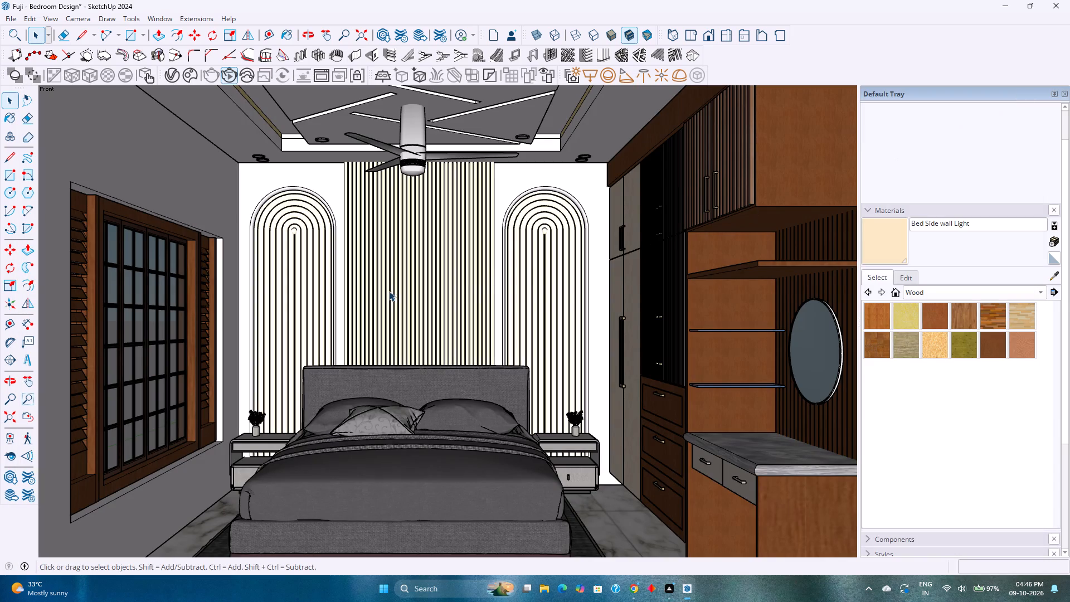
pyautogui.click(967, 293)
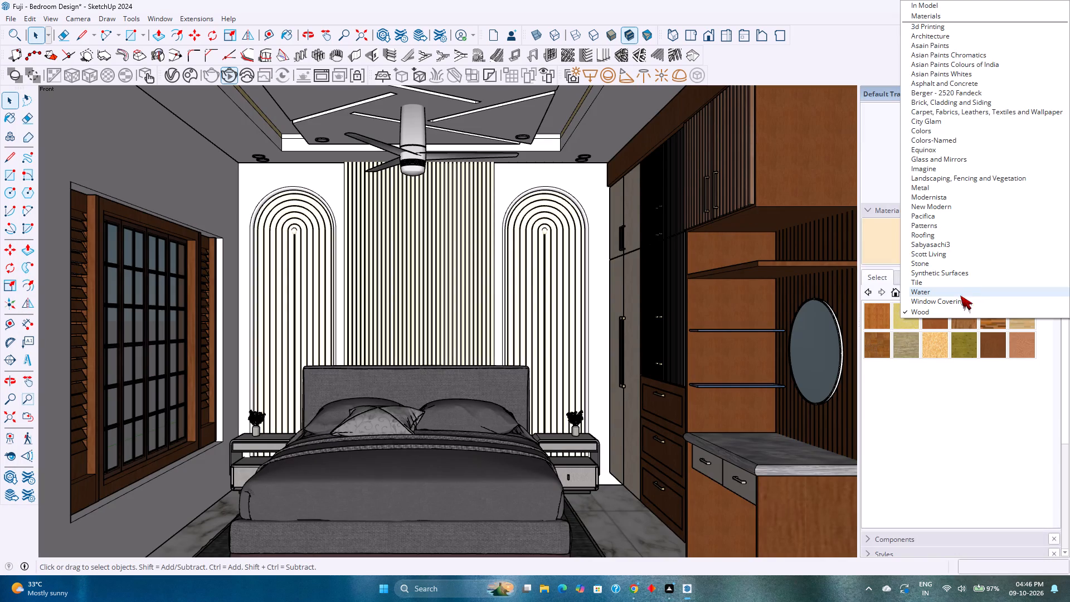
pyautogui.click(937, 76)
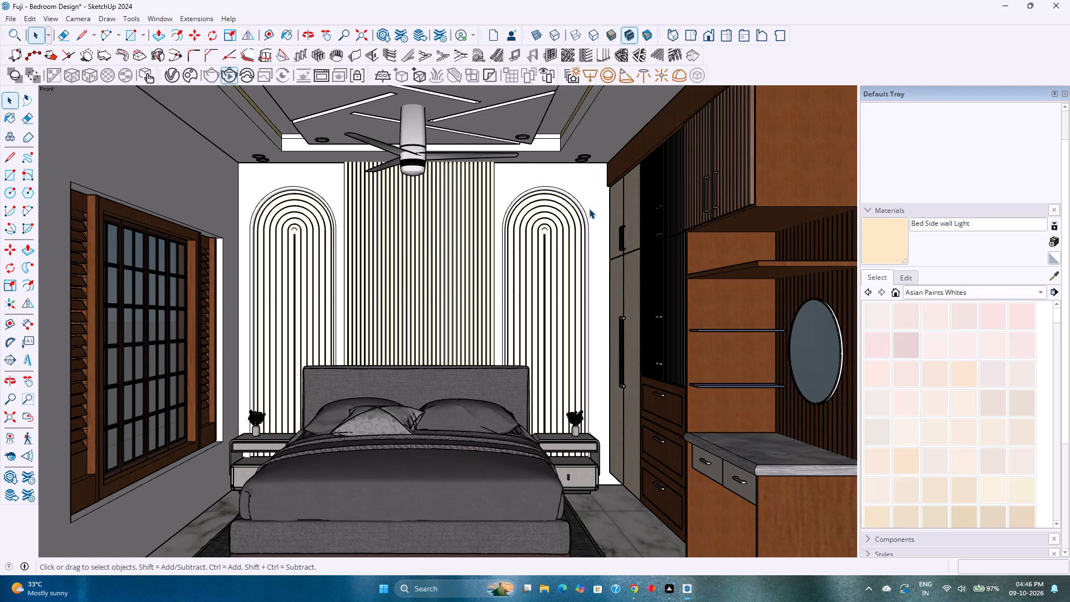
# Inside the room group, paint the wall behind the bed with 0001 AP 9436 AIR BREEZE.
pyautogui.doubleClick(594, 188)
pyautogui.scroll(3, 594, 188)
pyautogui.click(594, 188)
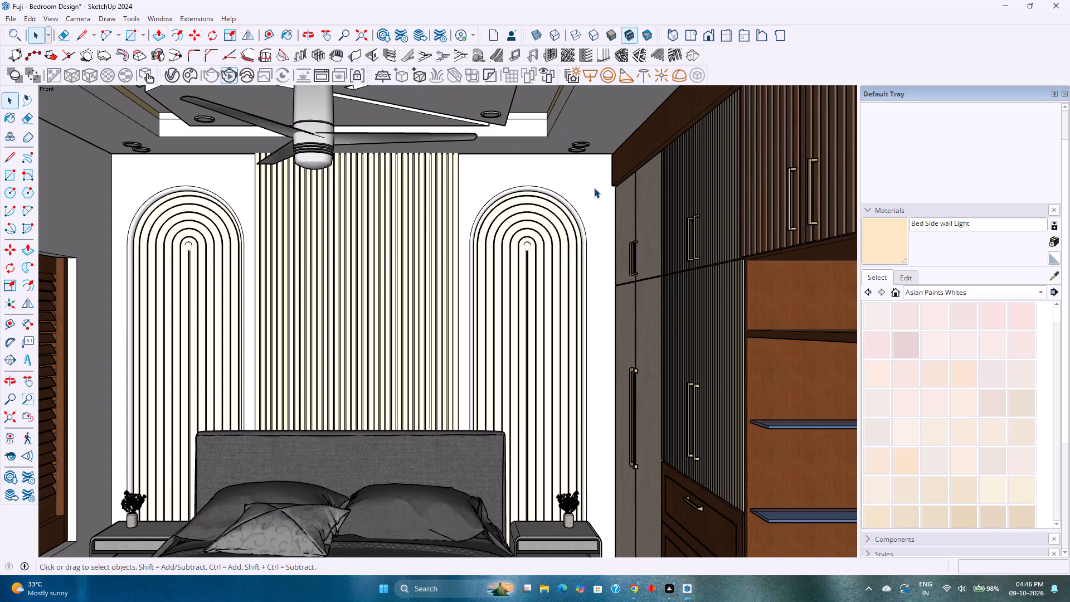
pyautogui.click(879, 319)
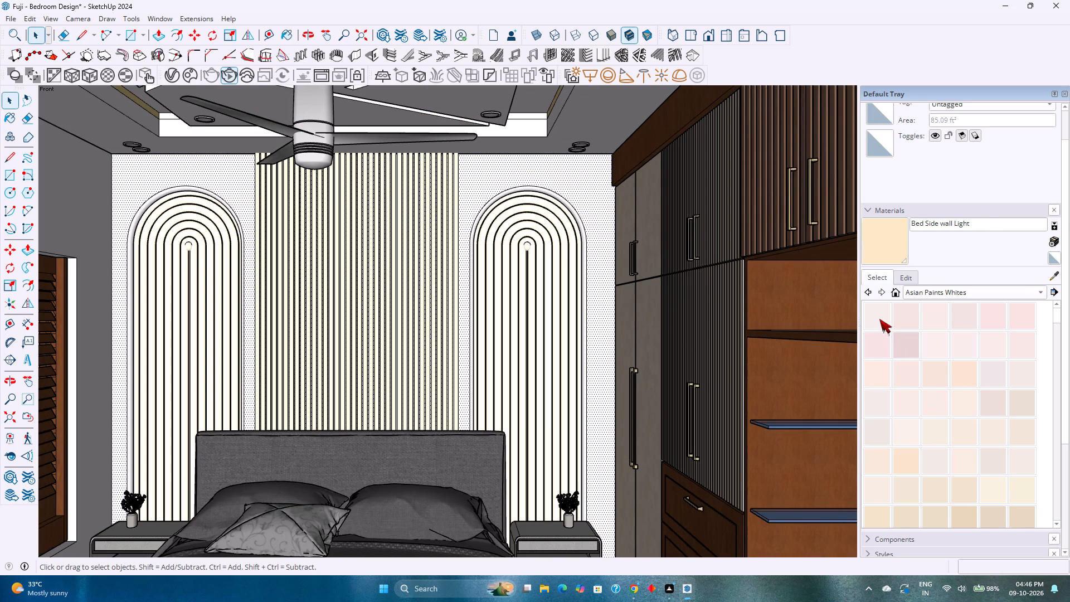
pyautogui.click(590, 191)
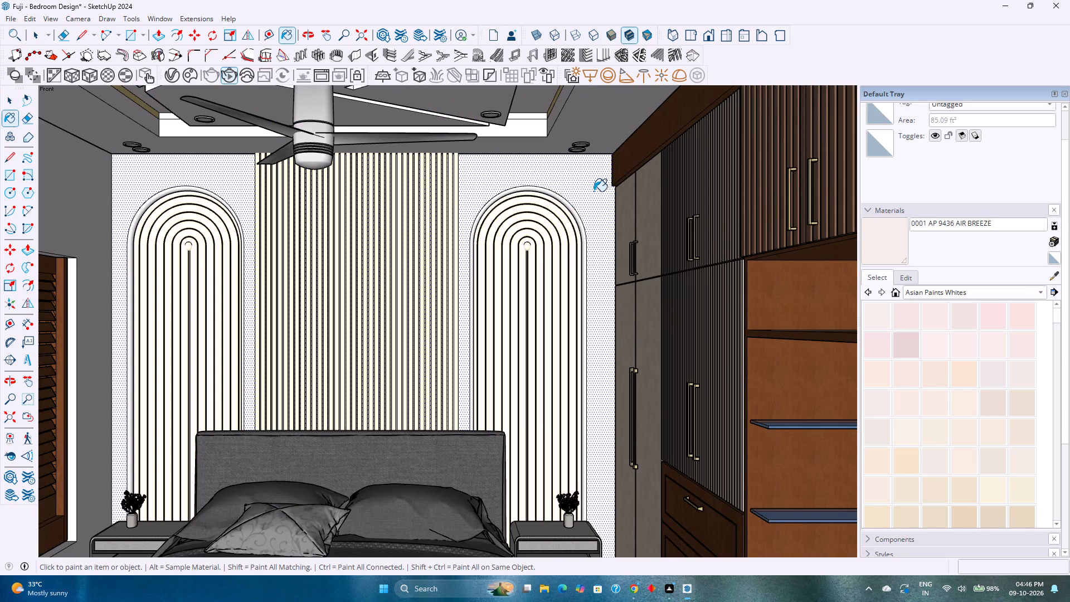
# Paint the window wall's inner face with 0037 AP 8028 PEACH ORGANZA from the Asian Paints Whites collection.
pyautogui.scroll(-2, 507, 387)
pyautogui.moveTo(492, 396); pyautogui.dragTo(509, 401, button='middle')
pyautogui.scroll(-1, 492, 396)
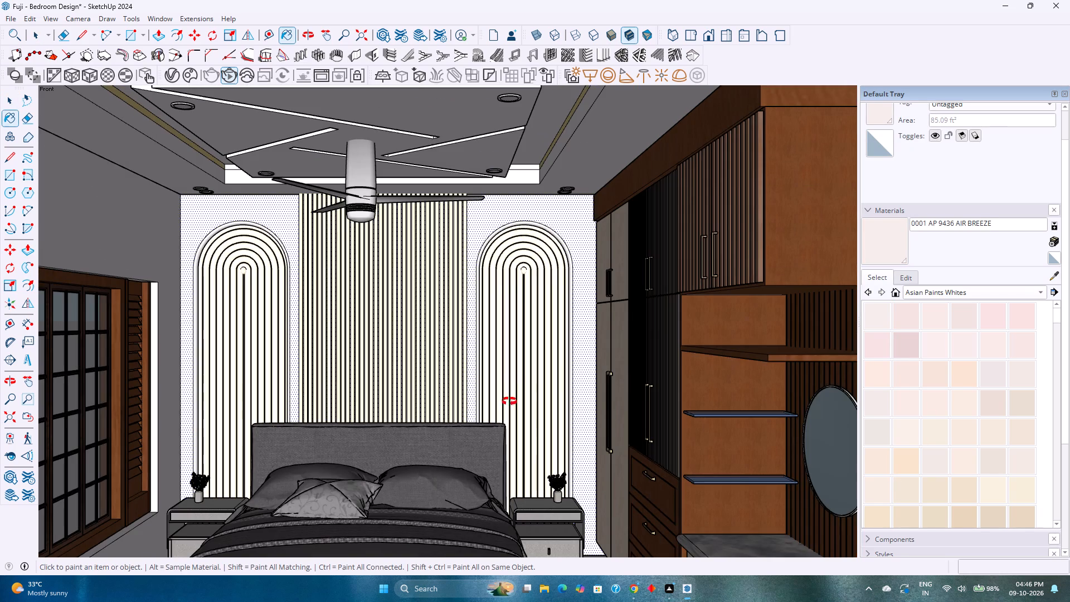
pyautogui.moveTo(509, 401); pyautogui.dragTo(588, 424, button='middle')
pyautogui.scroll(-3, 929, 435)
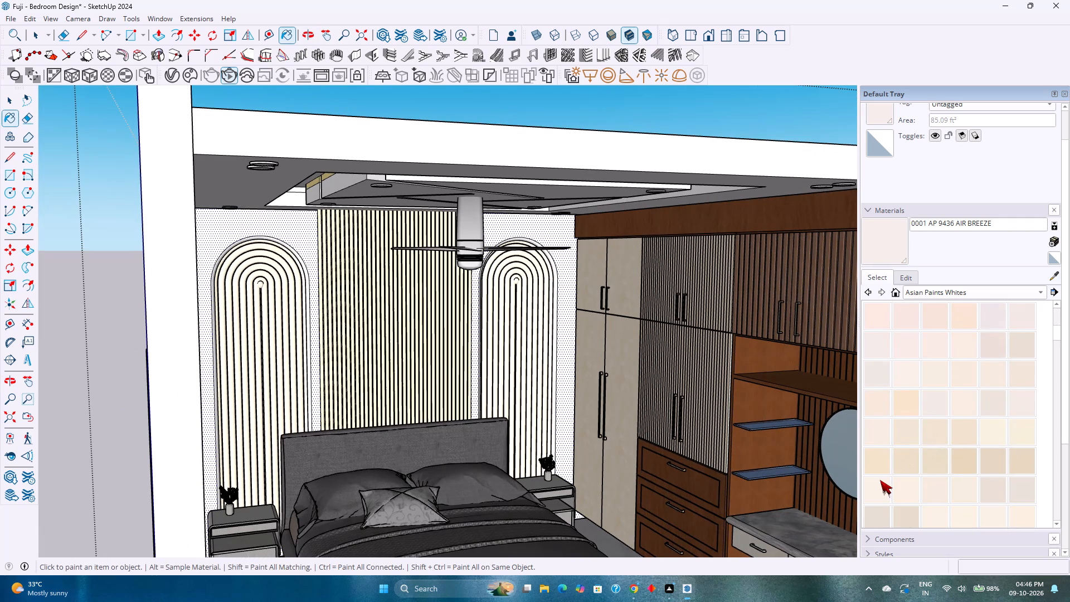
pyautogui.scroll(4, 879, 486)
pyautogui.click(887, 487)
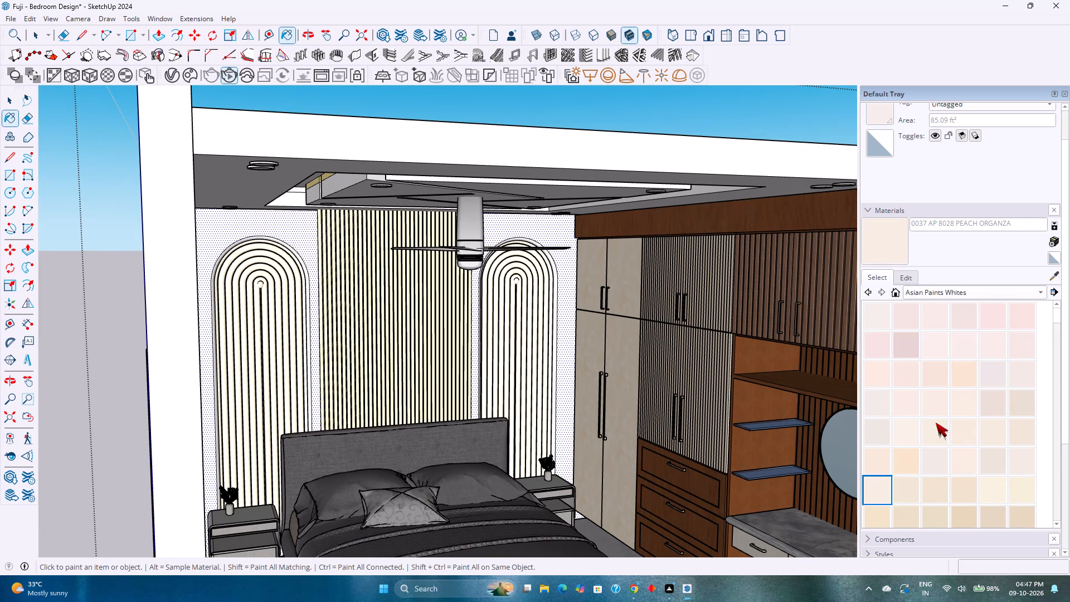
pyautogui.moveTo(616, 424); pyautogui.dragTo(466, 420, button='middle')
pyautogui.click(179, 260)
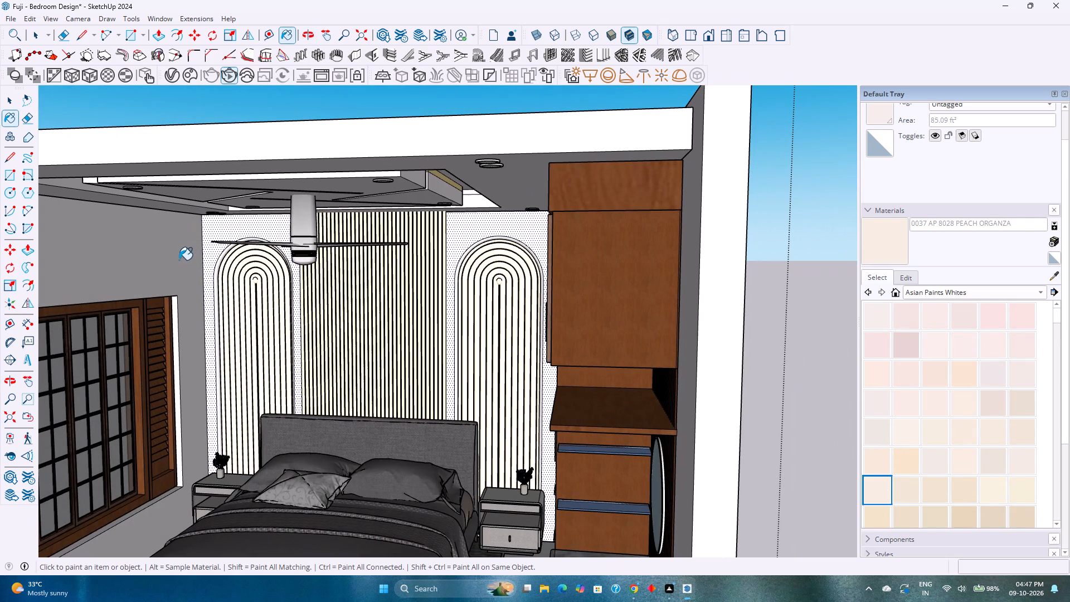
# Paint the wall behind the bed with 0037 AP 8028 PEACH ORGANZA and leave the room group.
pyautogui.scroll(3, 204, 275)
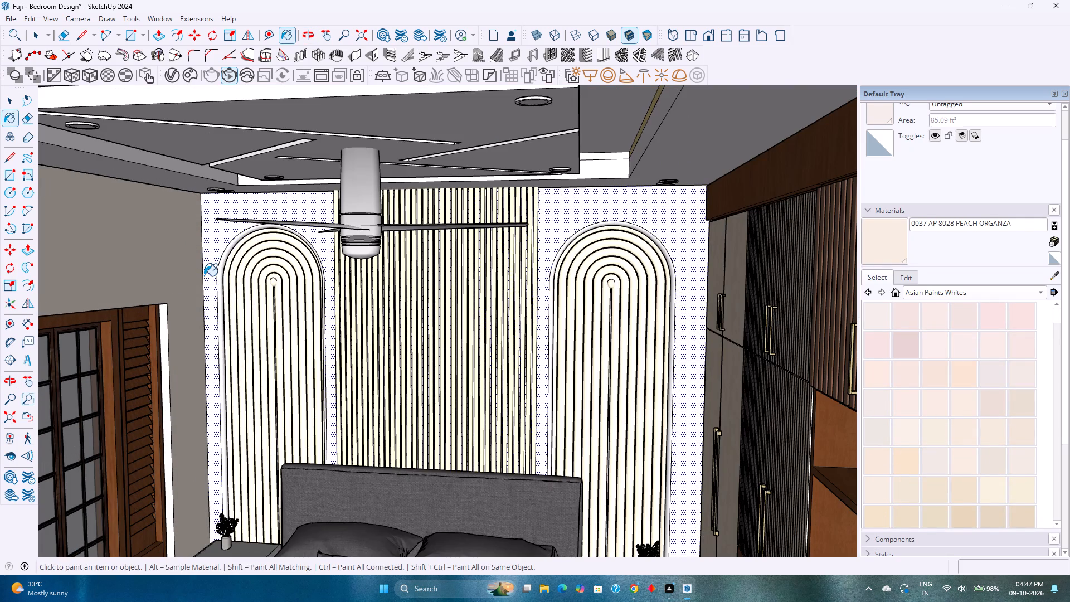
pyautogui.keyDown('shift'); pyautogui.moveTo(204, 276); pyautogui.dragTo(339, 293, button='middle'); pyautogui.keyUp('shift')
pyautogui.scroll(2, 349, 263)
pyautogui.click(350, 259)
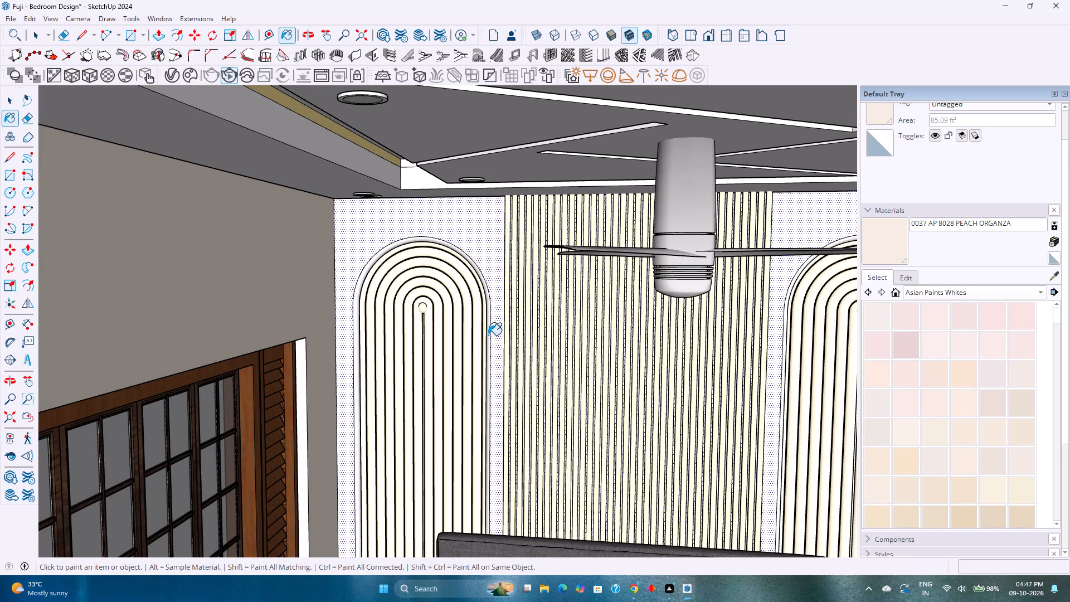
pyautogui.press('space')
pyautogui.scroll(-4, 485, 332)
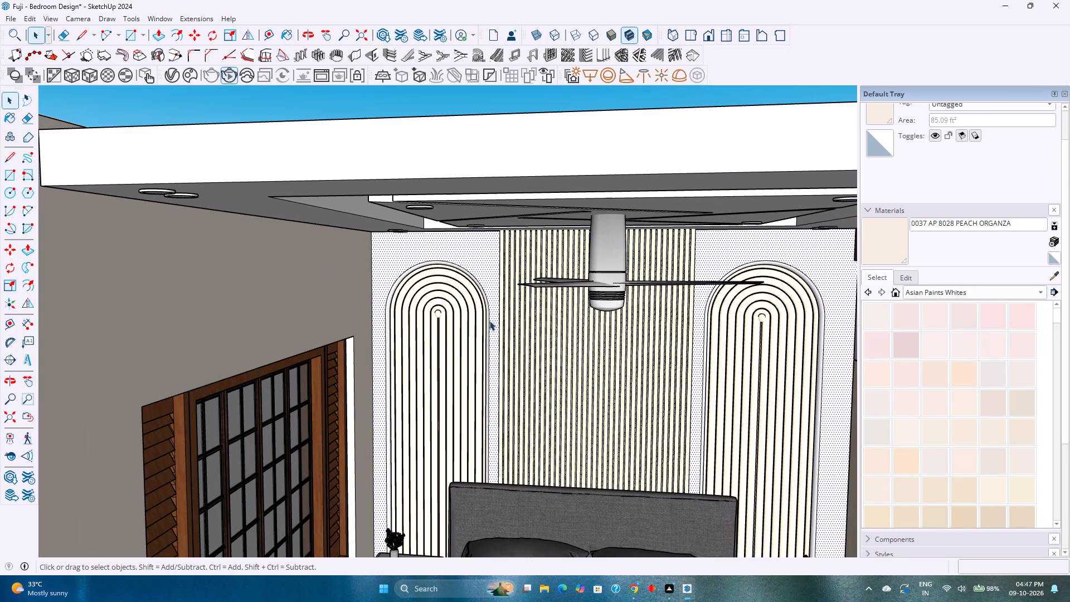
pyautogui.press('Escape')
# Open the room group and push the walls' top face down 1 5/8", flush with the top of the ceiling slab.
pyautogui.scroll(6, 420, 356)
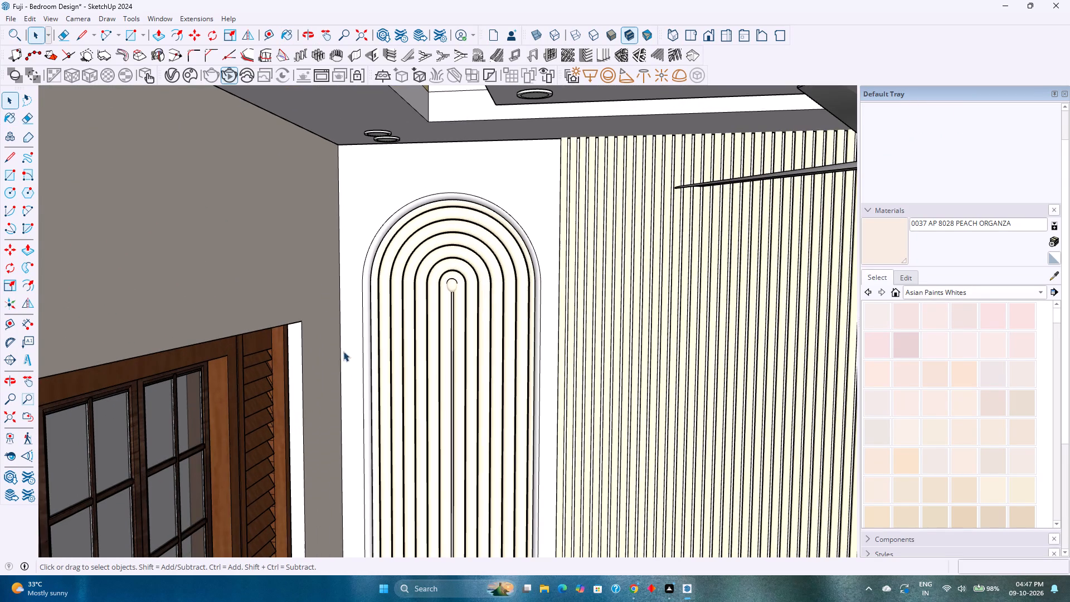
pyautogui.scroll(3, 378, 290)
pyautogui.keyDown('shift'); pyautogui.moveTo(422, 287); pyautogui.dragTo(464, 345, button='middle'); pyautogui.keyUp('shift')
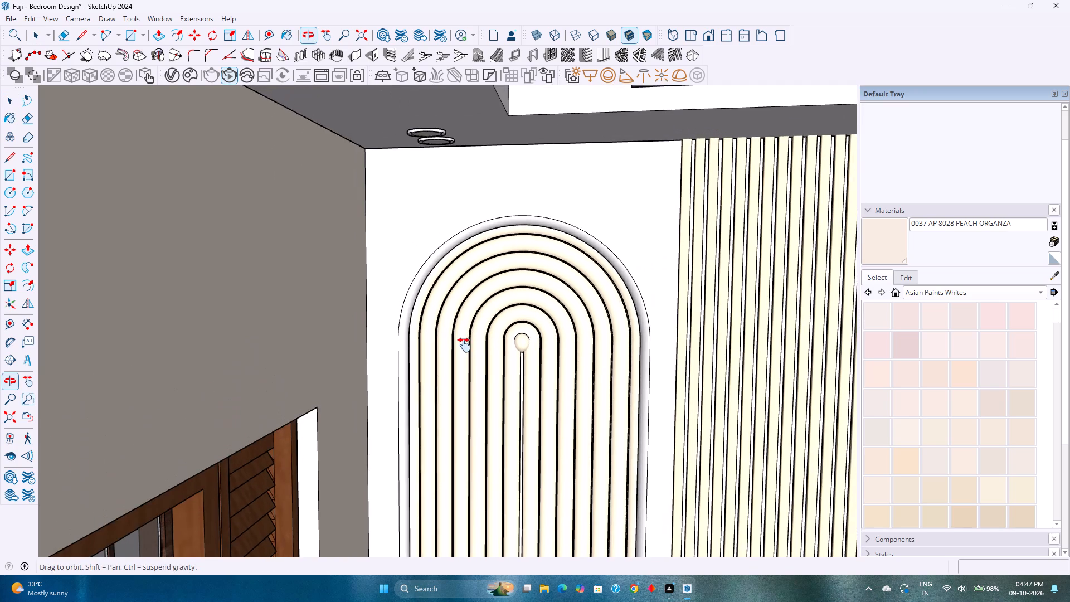
pyautogui.keyDown('shift'); pyautogui.moveTo(464, 345); pyautogui.dragTo(462, 318, button='middle'); pyautogui.keyUp('shift')
pyautogui.scroll(-2, 458, 315)
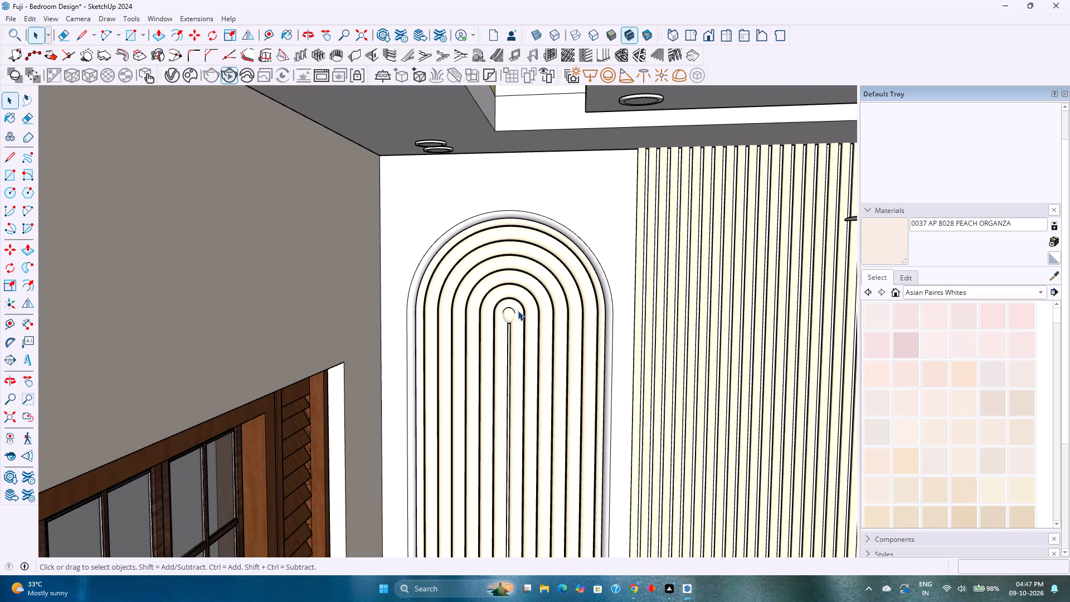
pyautogui.click(512, 314)
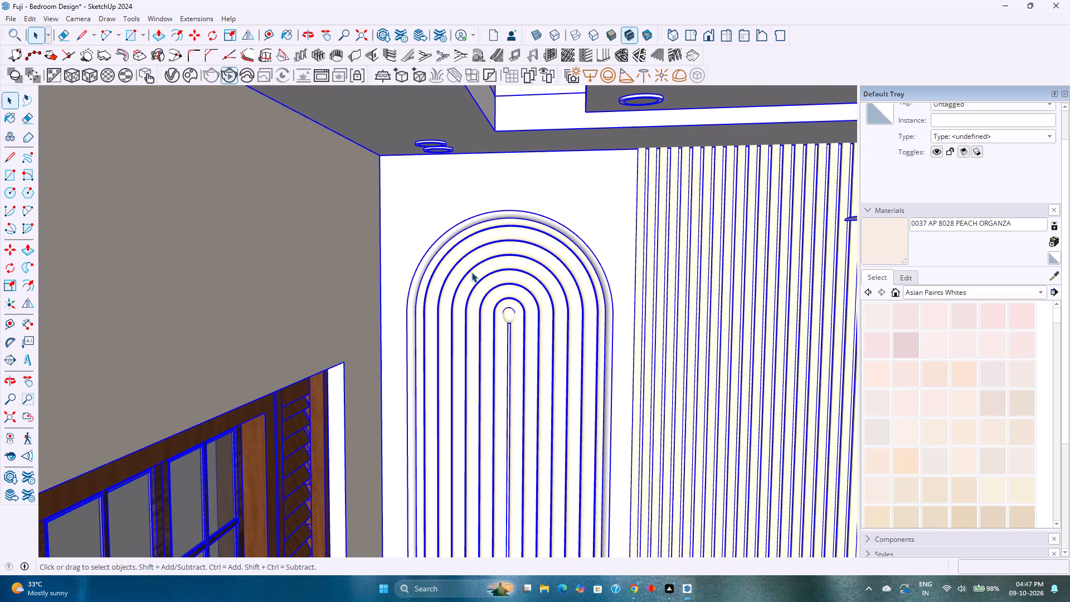
pyautogui.doubleClick(471, 272)
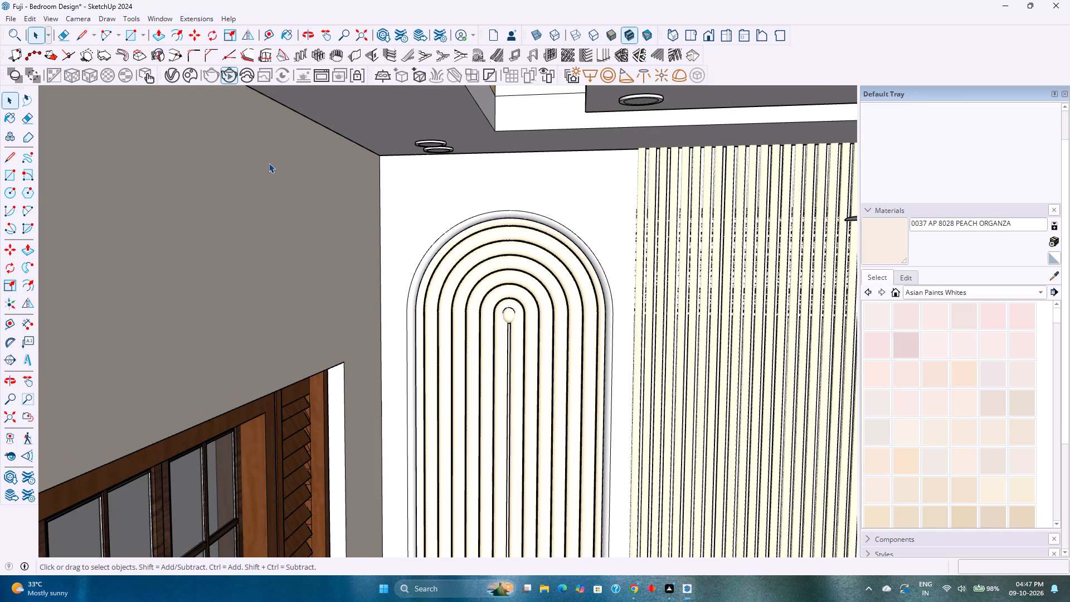
pyautogui.scroll(-3, 269, 163)
pyautogui.scroll(-11, 300, 220)
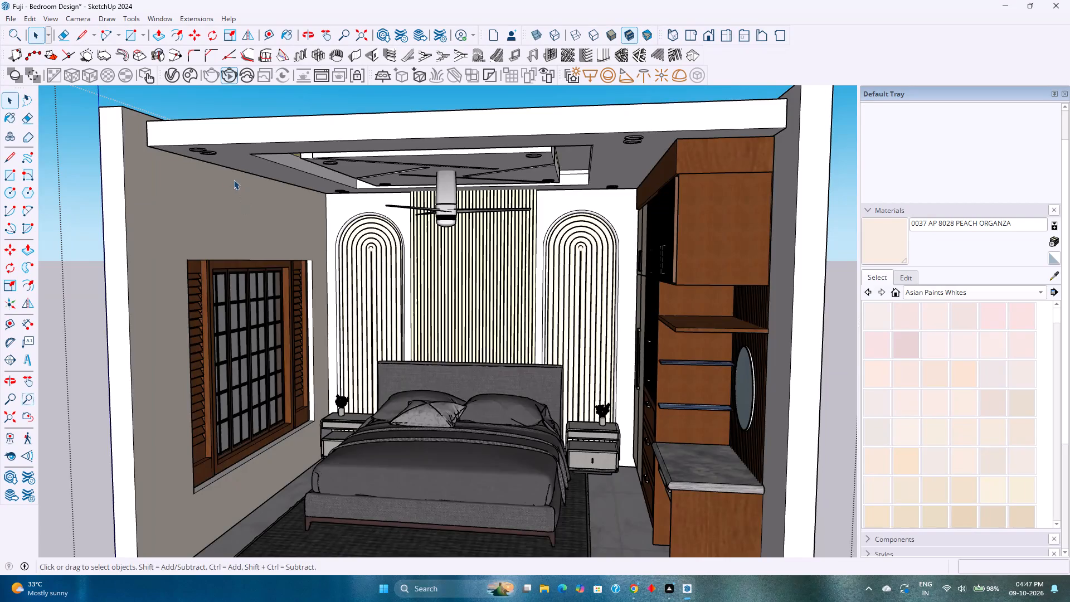
pyautogui.moveTo(234, 179); pyautogui.dragTo(295, 294, button='middle')
pyautogui.press('p')
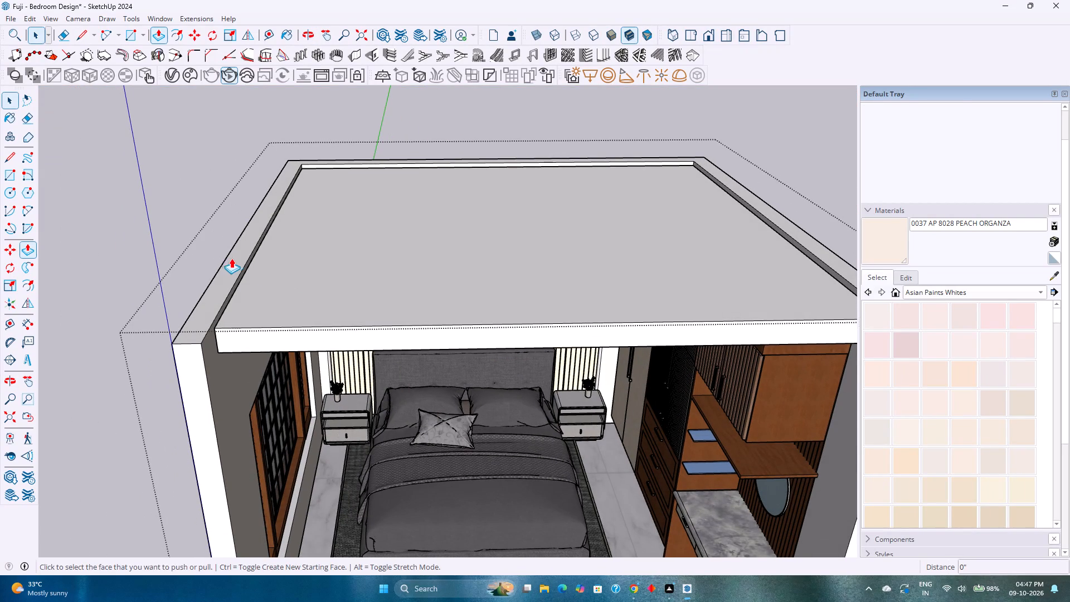
pyautogui.click(239, 256)
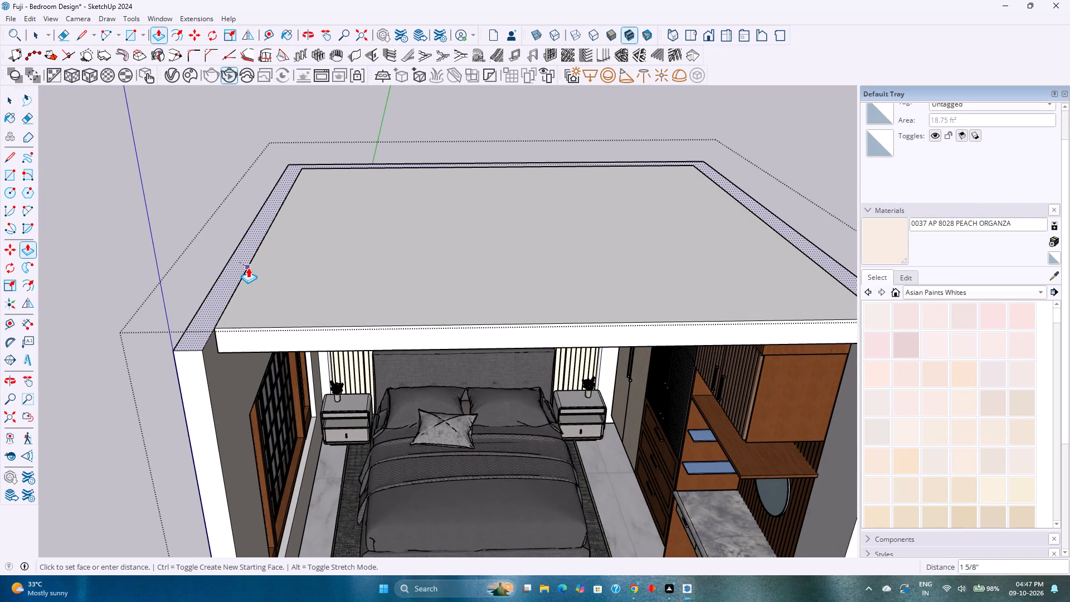
pyautogui.click(248, 268)
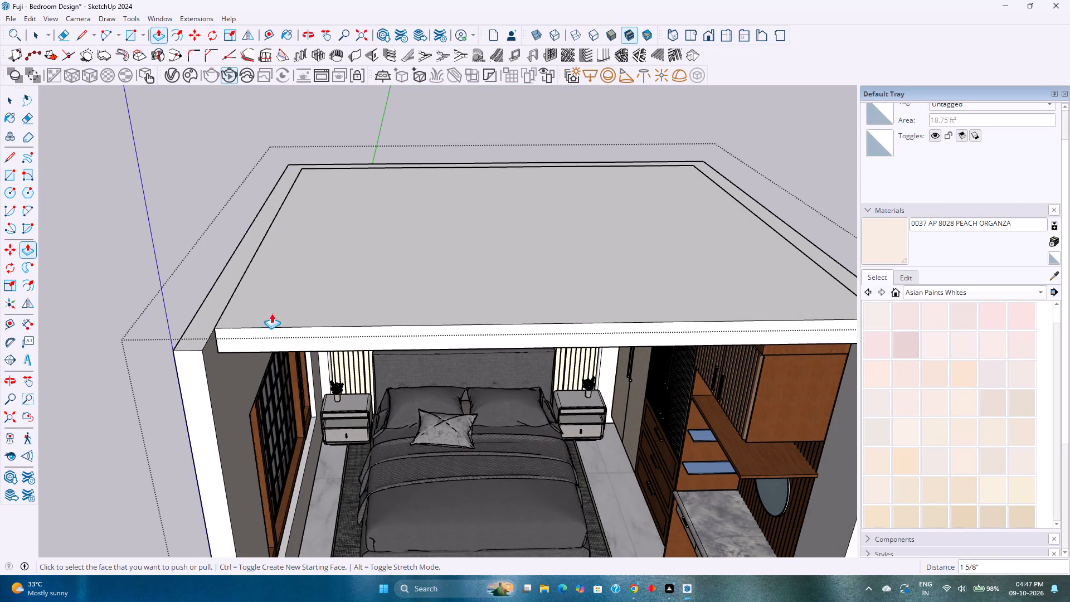
# Push the open end face of the window wall back about 10 1/8" to the ceiling slab's front edge.
pyautogui.scroll(-3, 221, 355)
pyautogui.moveTo(242, 344); pyautogui.dragTo(264, 303, button='middle')
pyautogui.scroll(-2, 266, 307)
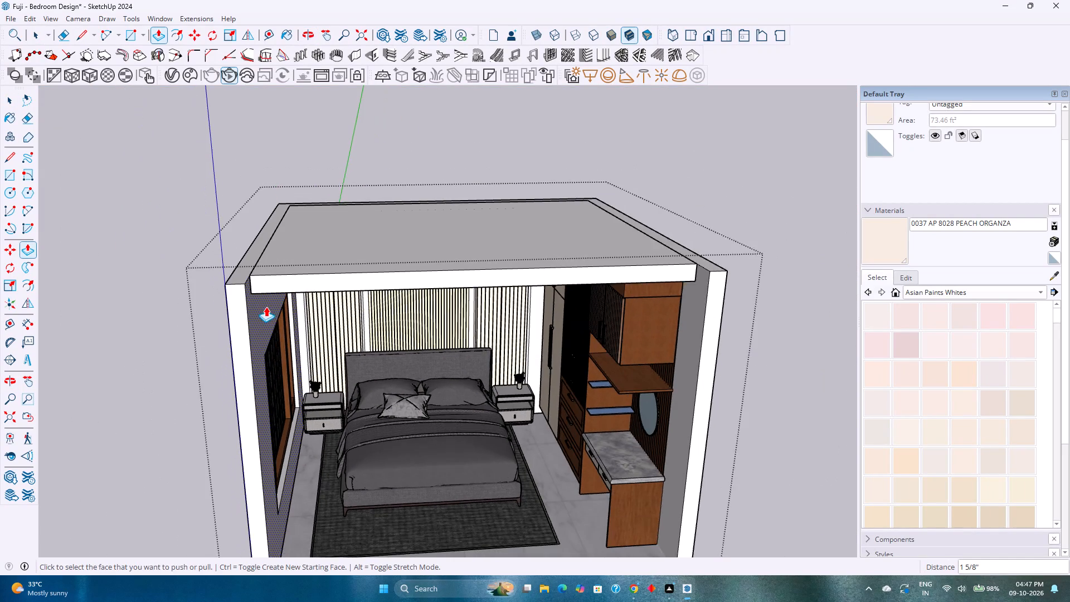
pyautogui.scroll(-1, 266, 307)
pyautogui.keyDown('shift'); pyautogui.moveTo(264, 371); pyautogui.dragTo(278, 305, button='middle'); pyautogui.keyUp('shift')
pyautogui.click(260, 322)
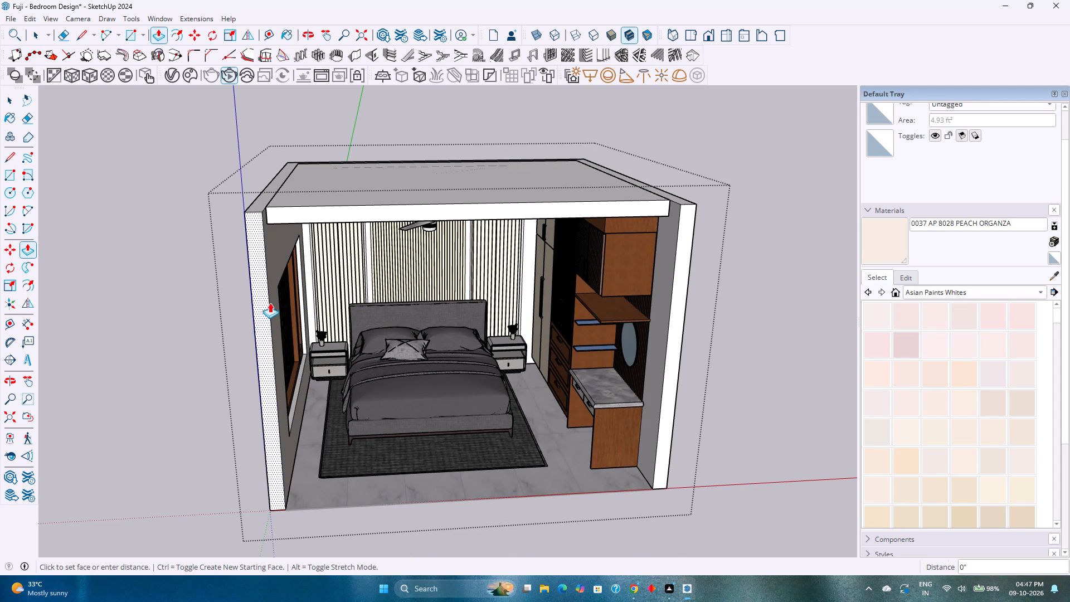
pyautogui.click(266, 220)
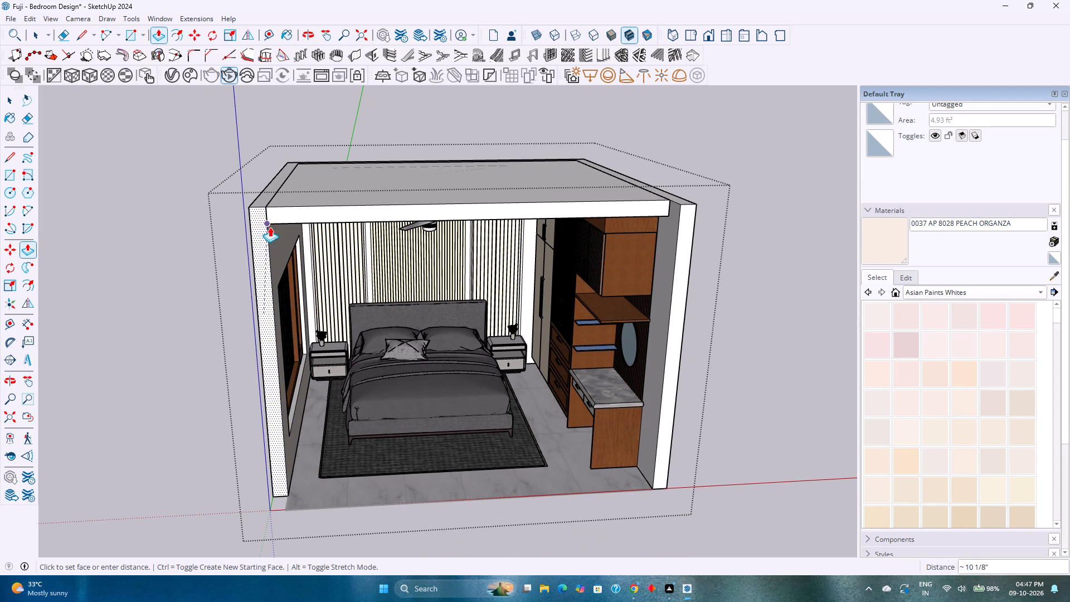
# Push the open end face of the wall on the wardrobe side back about 10 1/8" to the ceiling slab's front edge.
pyautogui.moveTo(331, 307); pyautogui.dragTo(139, 414, button='middle')
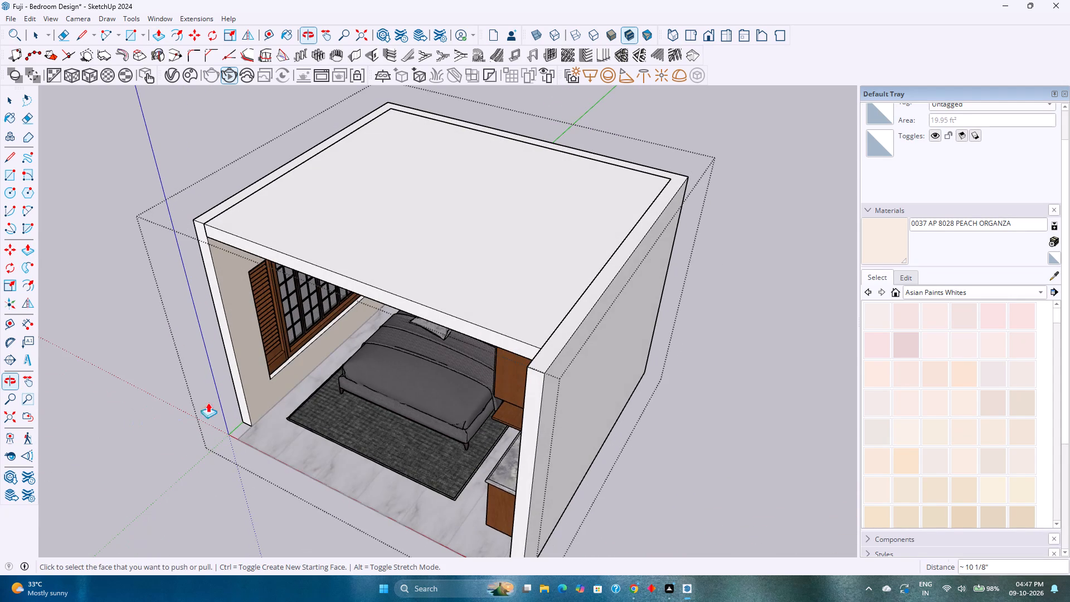
pyautogui.click(532, 393)
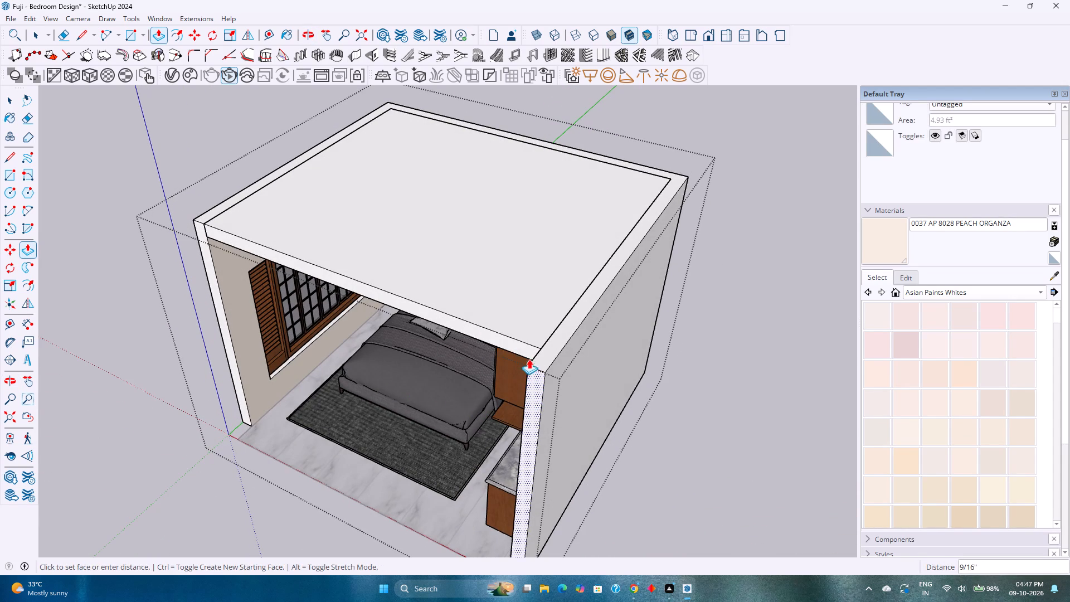
pyautogui.click(528, 346)
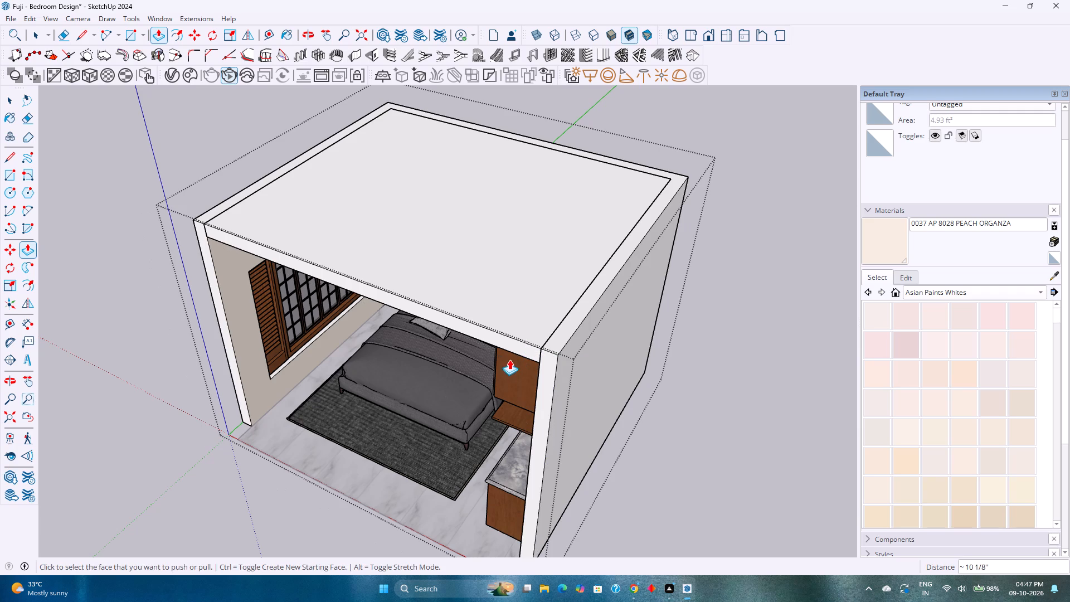
pyautogui.press('space')
pyautogui.press('Escape')
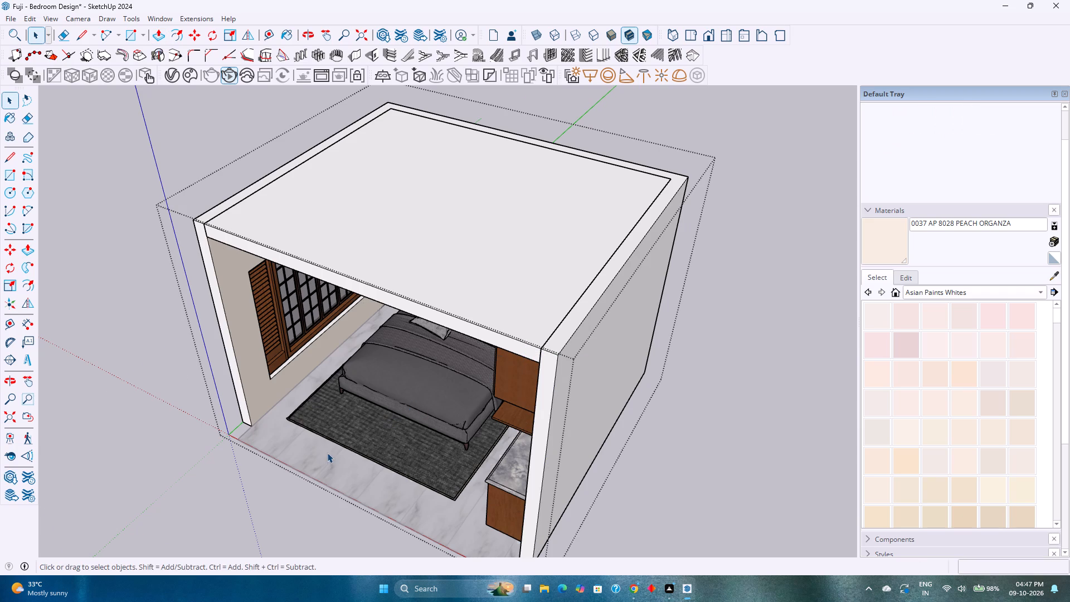
# Examine the bedroom interior from the open side, looking toward the bed wall and the window.
pyautogui.scroll(-1, 331, 448)
pyautogui.moveTo(339, 439); pyautogui.dragTo(417, 375, button='middle')
pyautogui.scroll(3, 359, 369)
pyautogui.keyDown('shift'); pyautogui.moveTo(357, 355); pyautogui.dragTo(375, 428, button='middle'); pyautogui.keyUp('shift')
pyautogui.keyDown('shift'); pyautogui.scroll(1, 375, 428); pyautogui.keyUp('shift')
pyautogui.moveTo(367, 439); pyautogui.dragTo(407, 332, button='middle')
pyautogui.scroll(1, 402, 308)
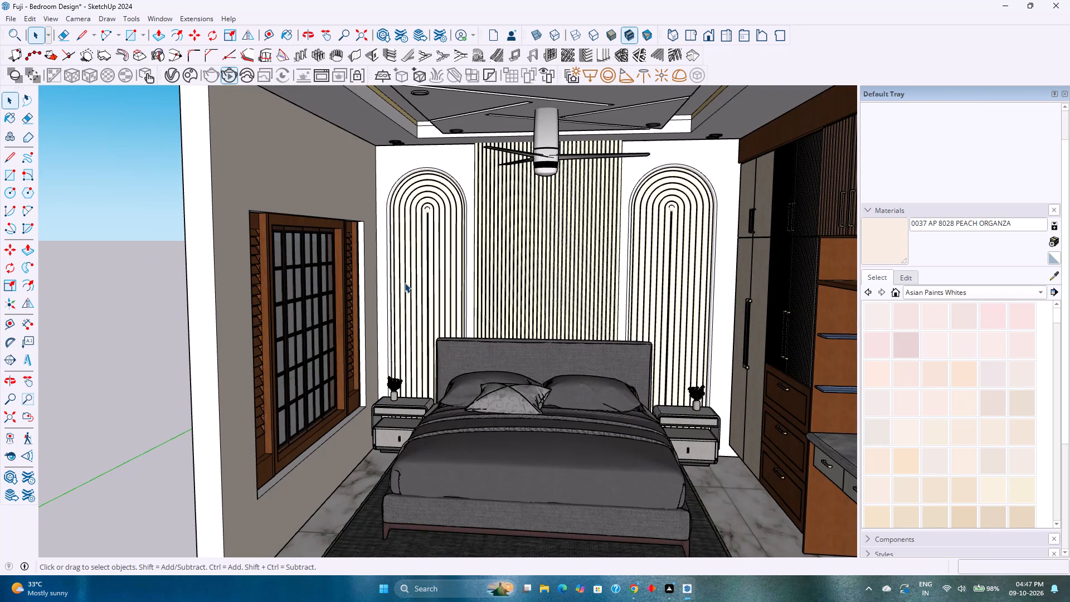
pyautogui.keyDown('shift'); pyautogui.moveTo(415, 279); pyautogui.dragTo(371, 309, button='middle'); pyautogui.keyUp('shift')
pyautogui.moveTo(369, 296); pyautogui.dragTo(378, 280, button='middle')
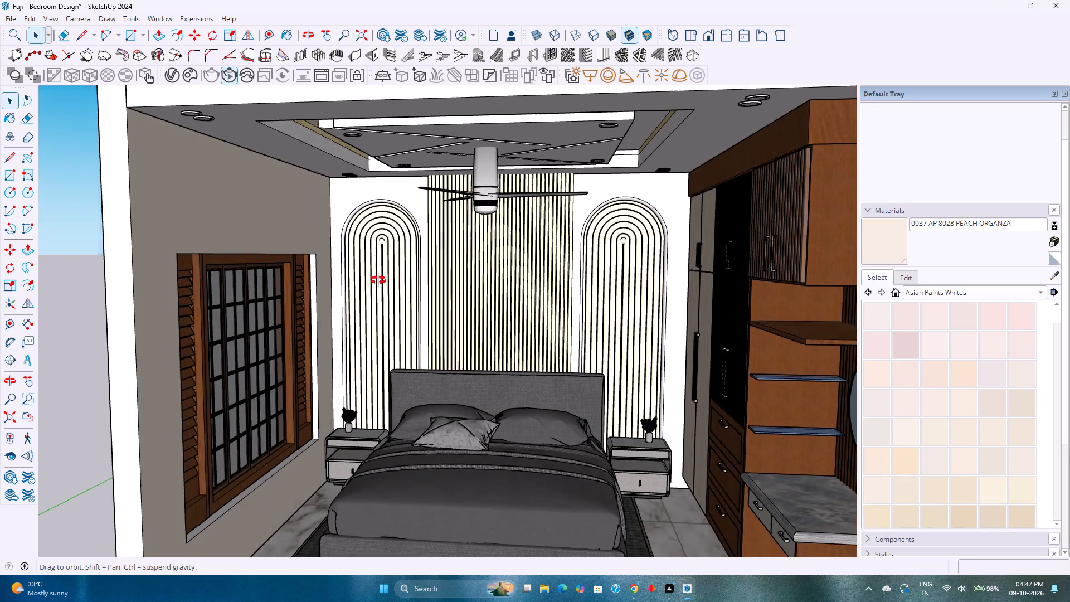
pyautogui.moveTo(378, 280); pyautogui.dragTo(382, 274, button='middle')
# Search 3D Warehouse for curtains.
pyautogui.click(166, 20)
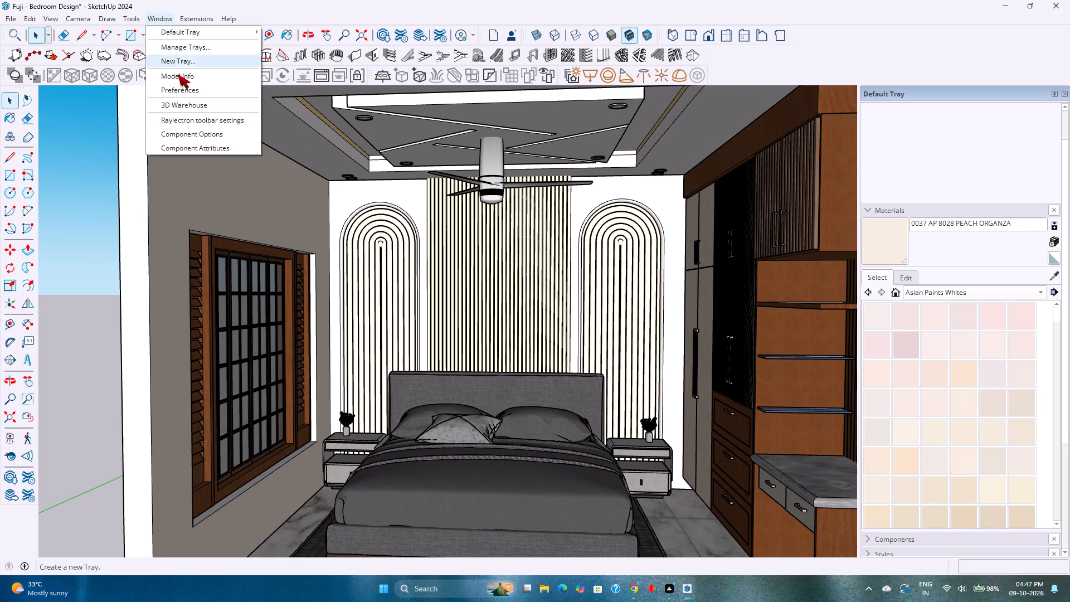
pyautogui.click(184, 101)
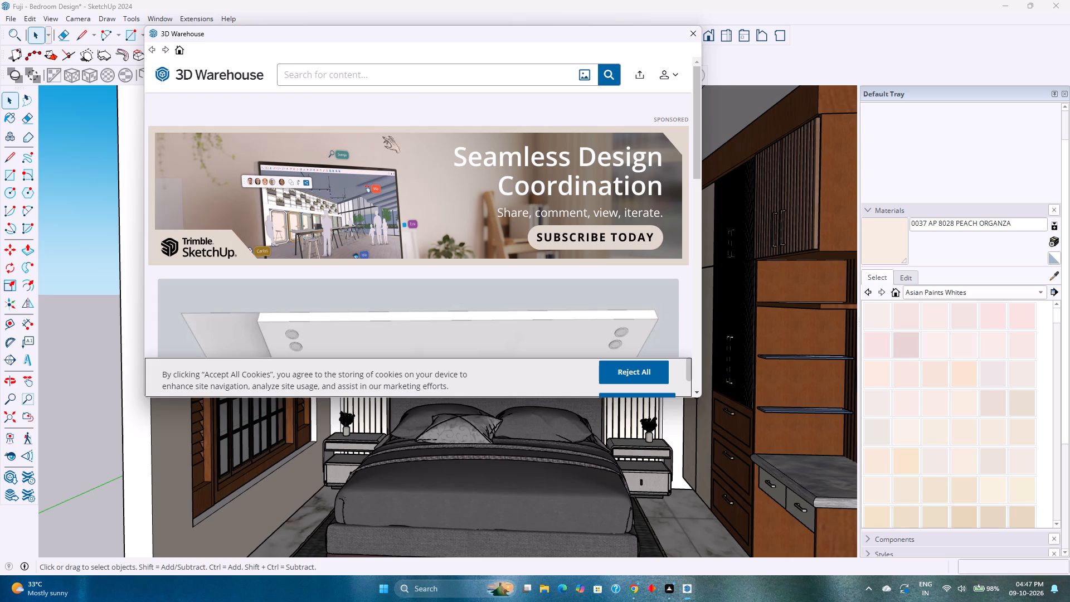
pyautogui.click(401, 81)
pyautogui.write('curtains')
pyautogui.press('Return')
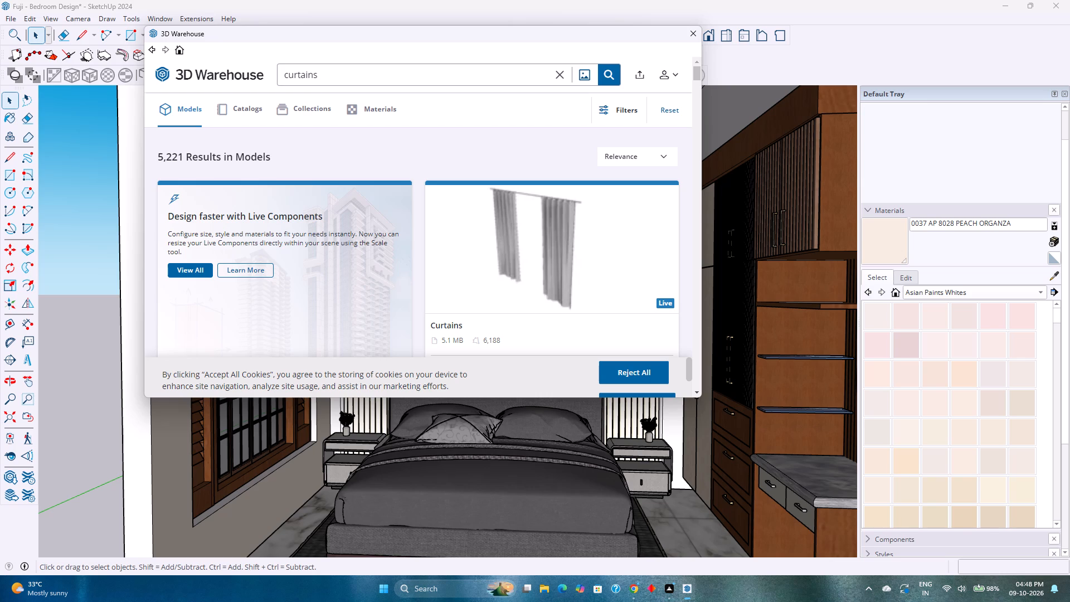
# Examine the curtain models in the search results for one that suits the bedroom window.
pyautogui.scroll(-5, 372, 242)
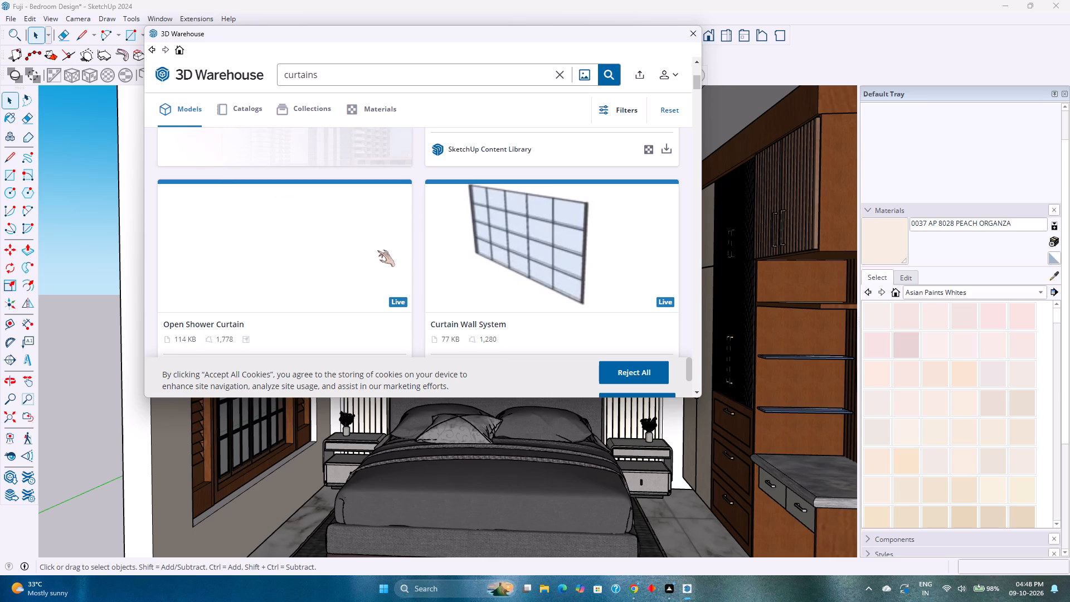
pyautogui.scroll(-2, 285, 260)
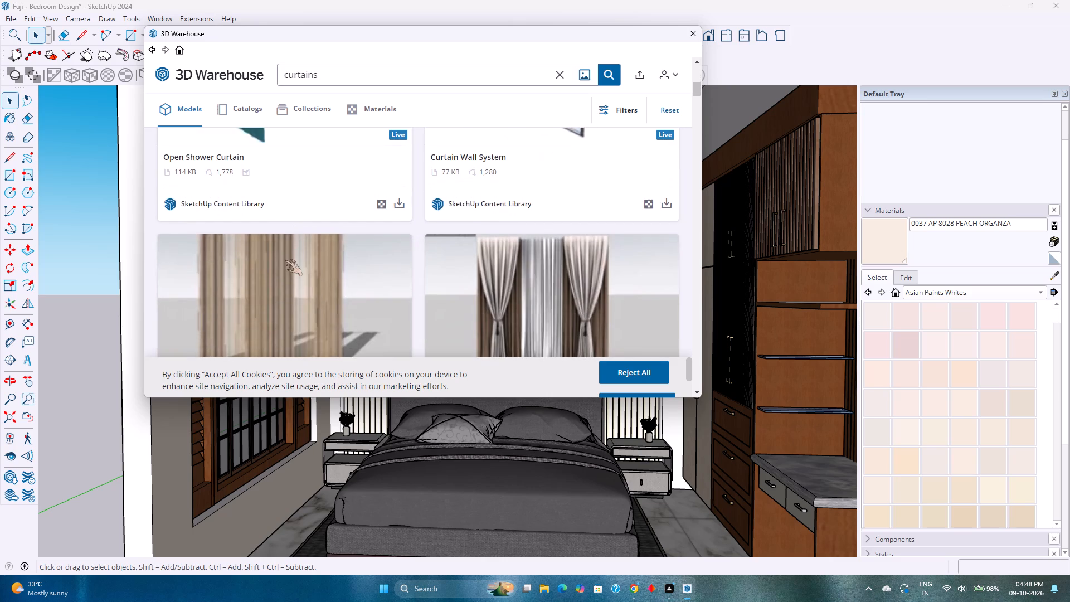
pyautogui.scroll(-4, 285, 260)
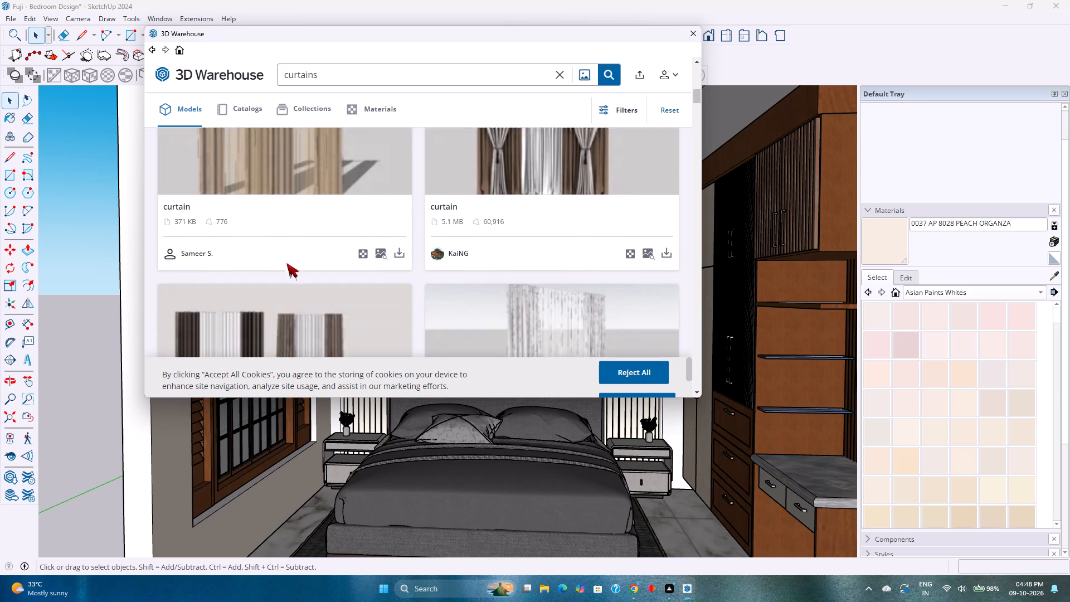
pyautogui.scroll(-4, 286, 263)
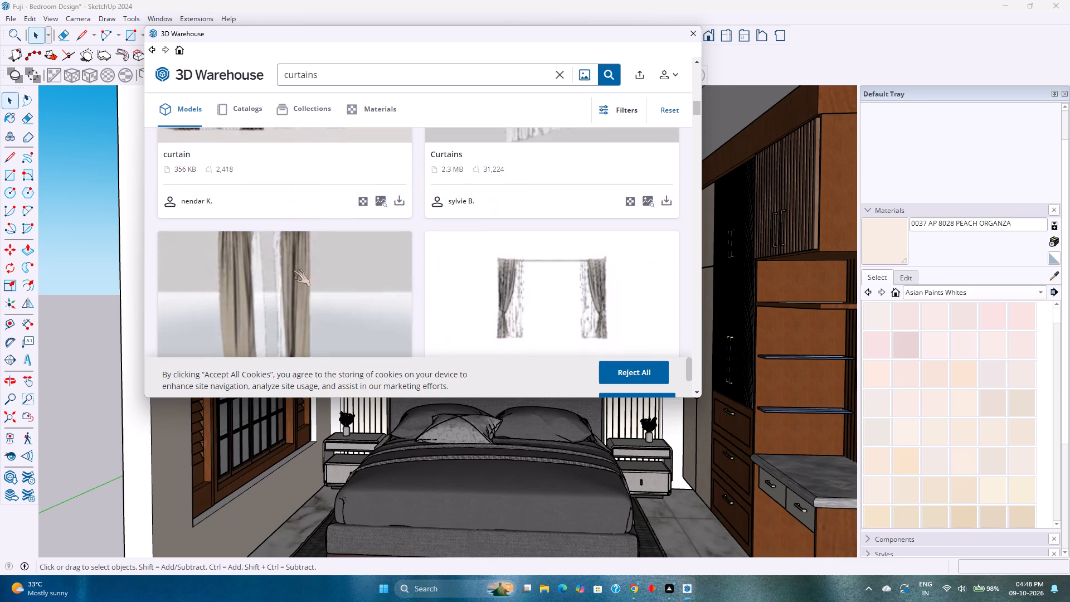
pyautogui.scroll(-5, 299, 270)
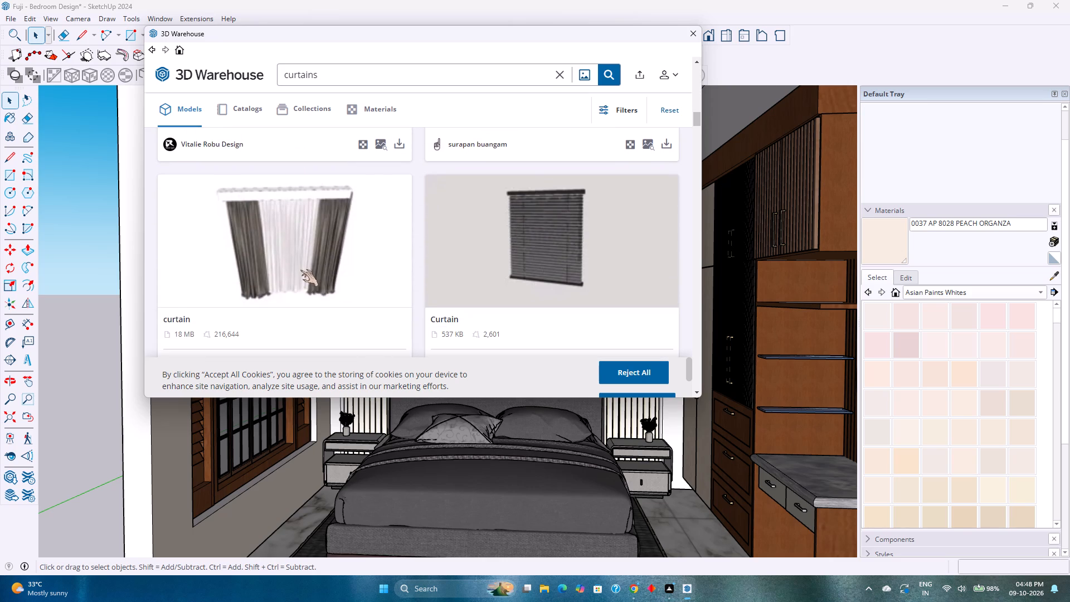
pyautogui.scroll(-4, 301, 270)
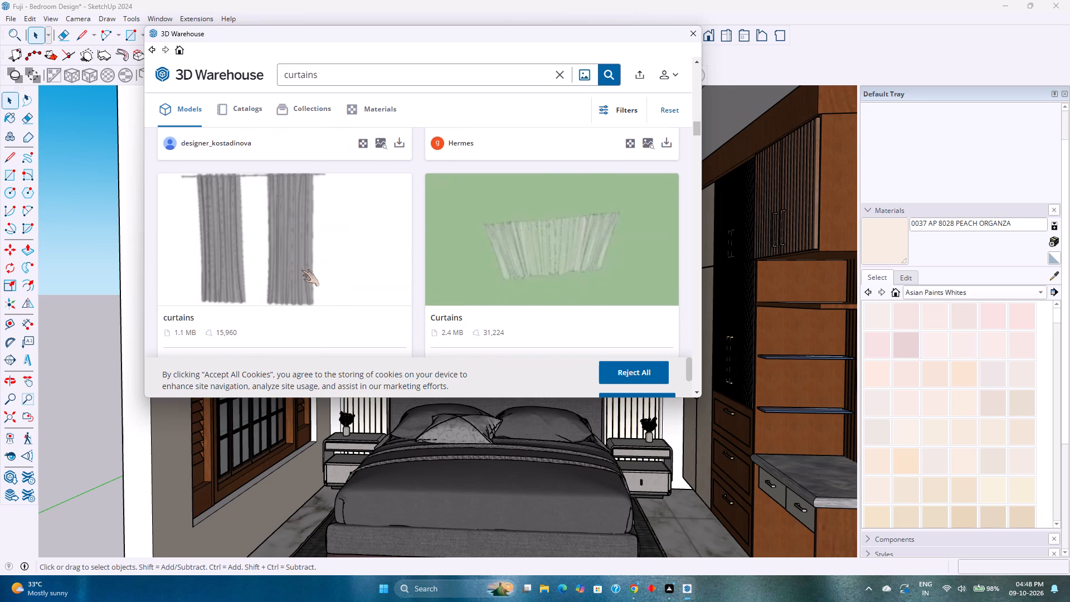
pyautogui.scroll(-4, 301, 270)
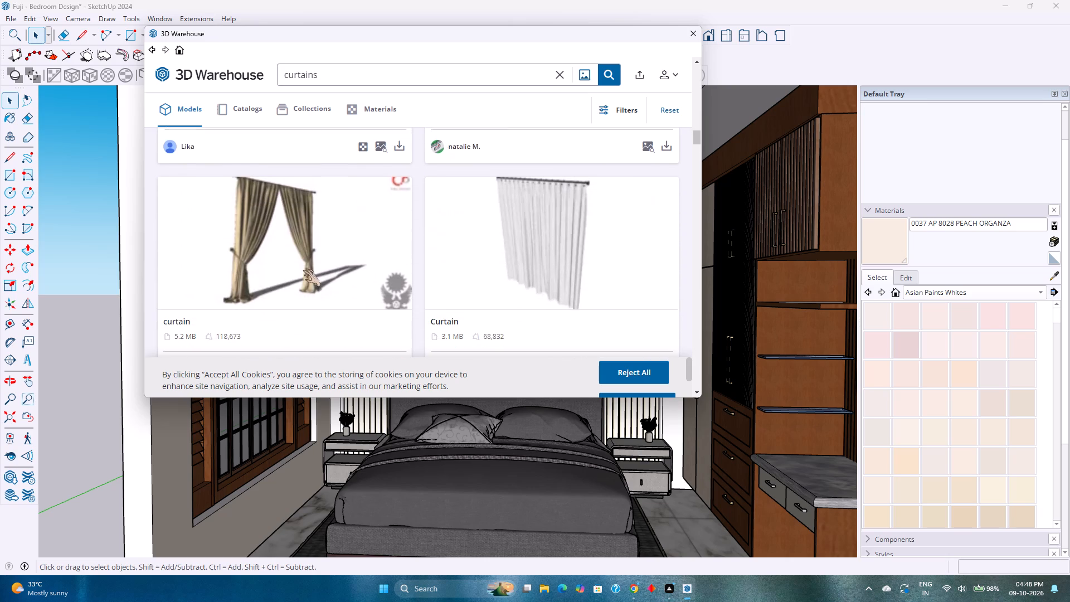
pyautogui.scroll(-4, 303, 270)
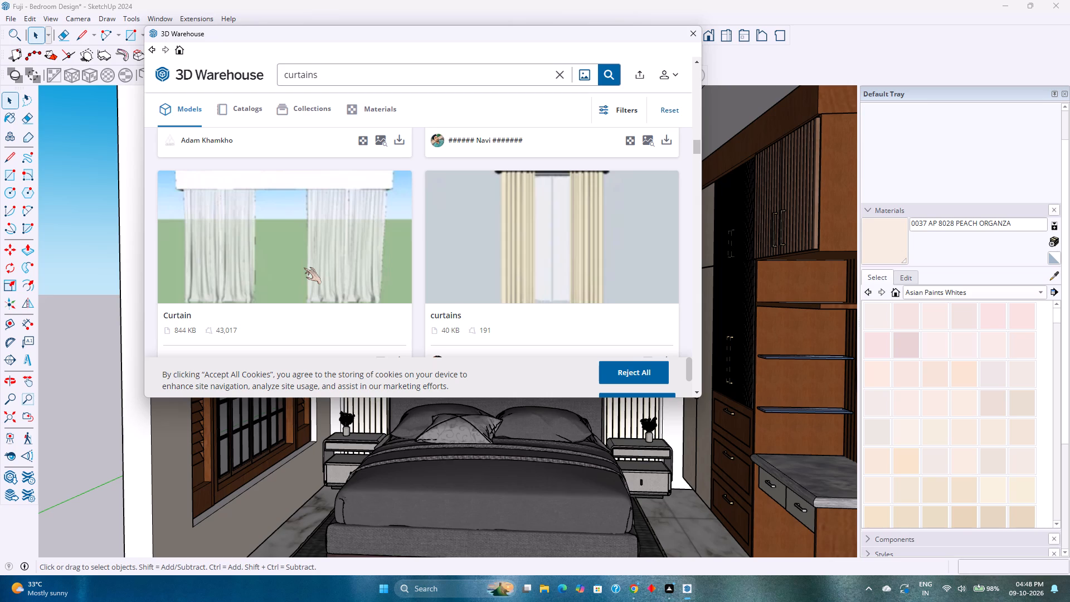
pyautogui.scroll(1, 304, 268)
pyautogui.scroll(-8, 461, 264)
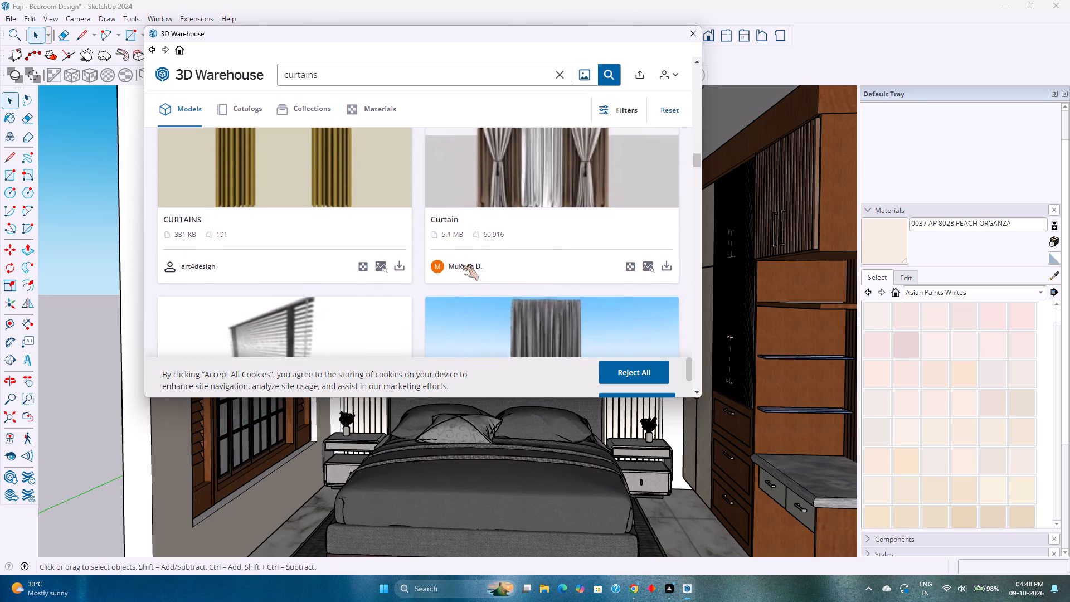
pyautogui.scroll(-6, 461, 264)
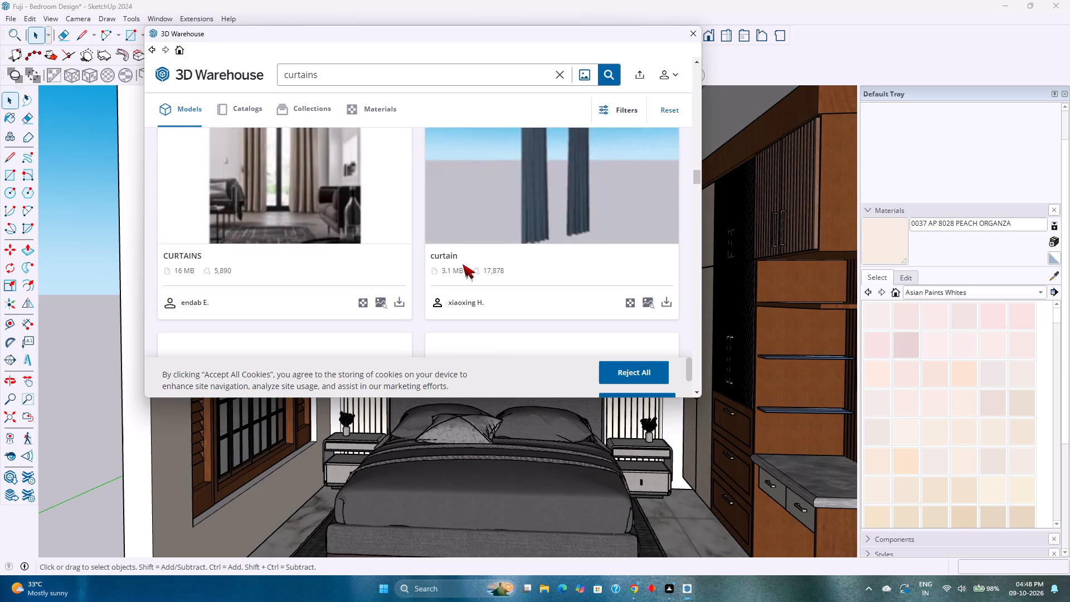
pyautogui.scroll(1, 463, 264)
pyautogui.scroll(-4, 463, 264)
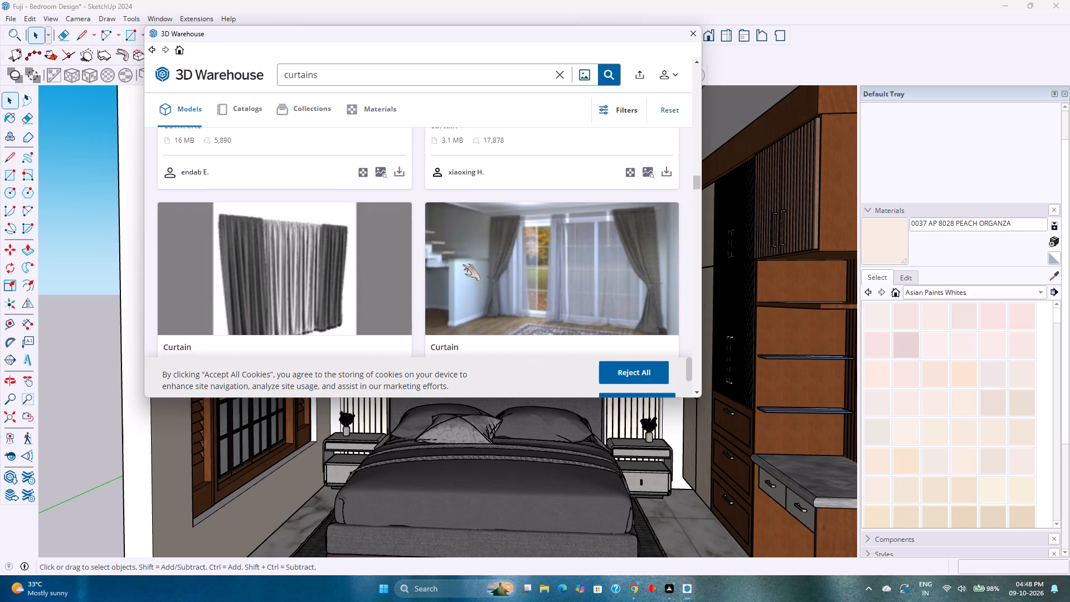
pyautogui.scroll(-5, 463, 264)
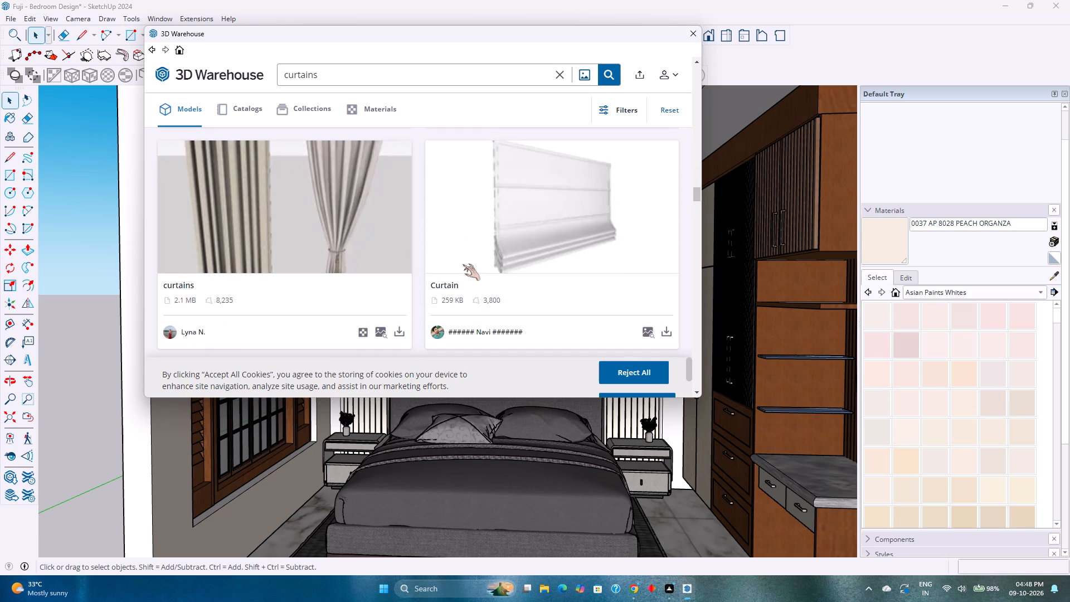
pyautogui.scroll(2, 463, 264)
pyautogui.scroll(-4, 463, 264)
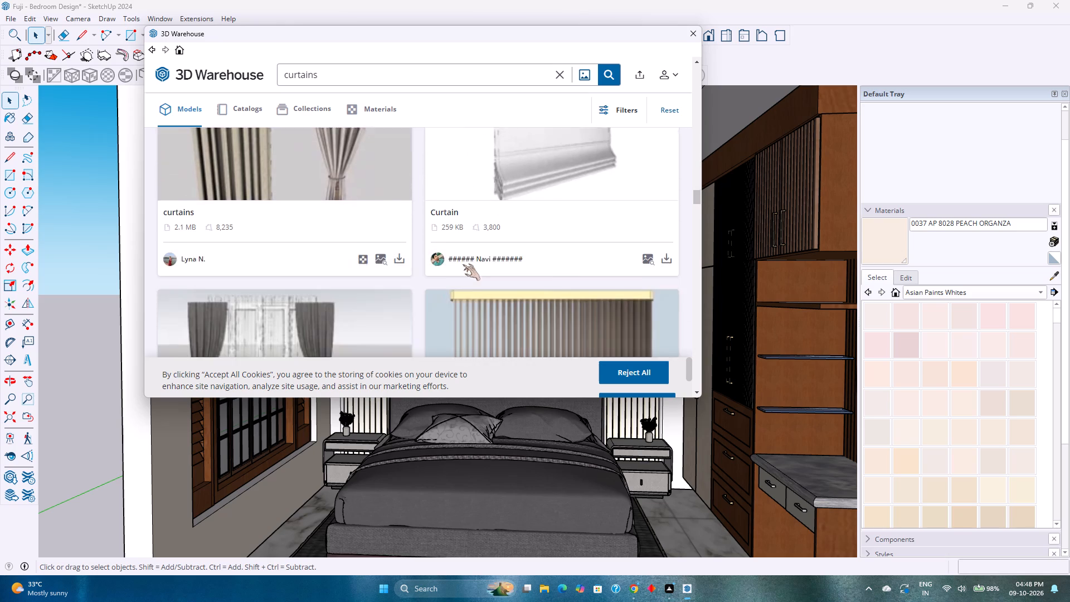
pyautogui.scroll(-5, 463, 264)
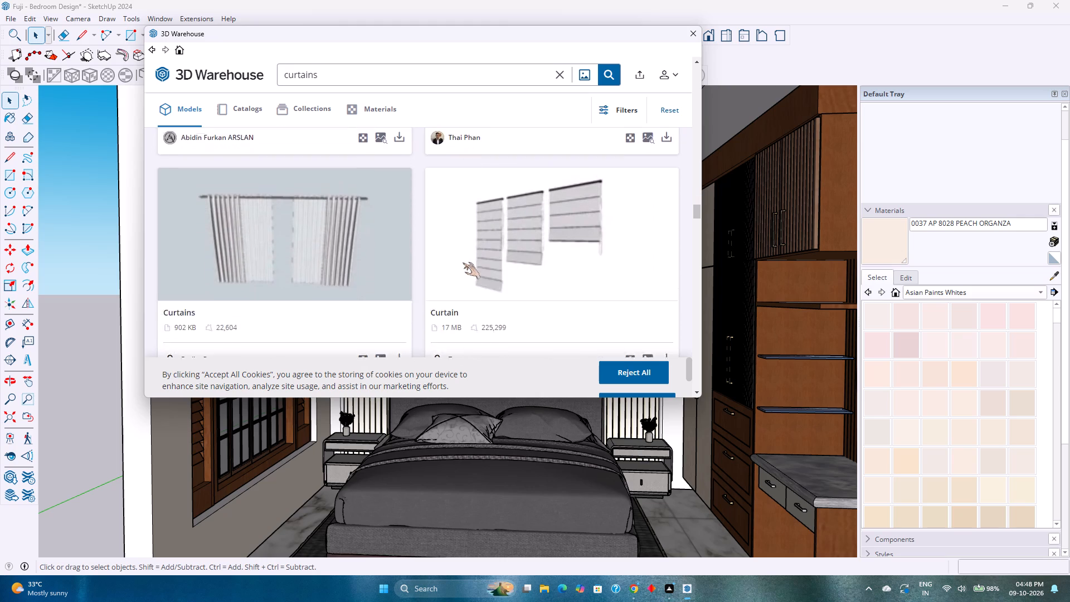
pyautogui.scroll(-5, 463, 263)
pyautogui.scroll(3, 462, 247)
pyautogui.scroll(-4, 462, 247)
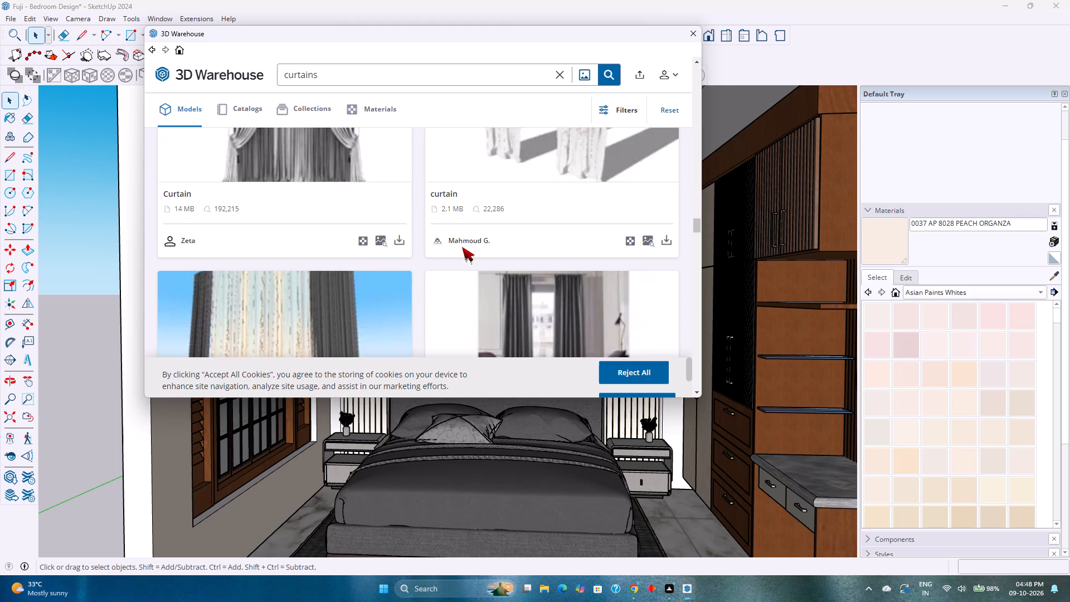
pyautogui.scroll(-8, 462, 247)
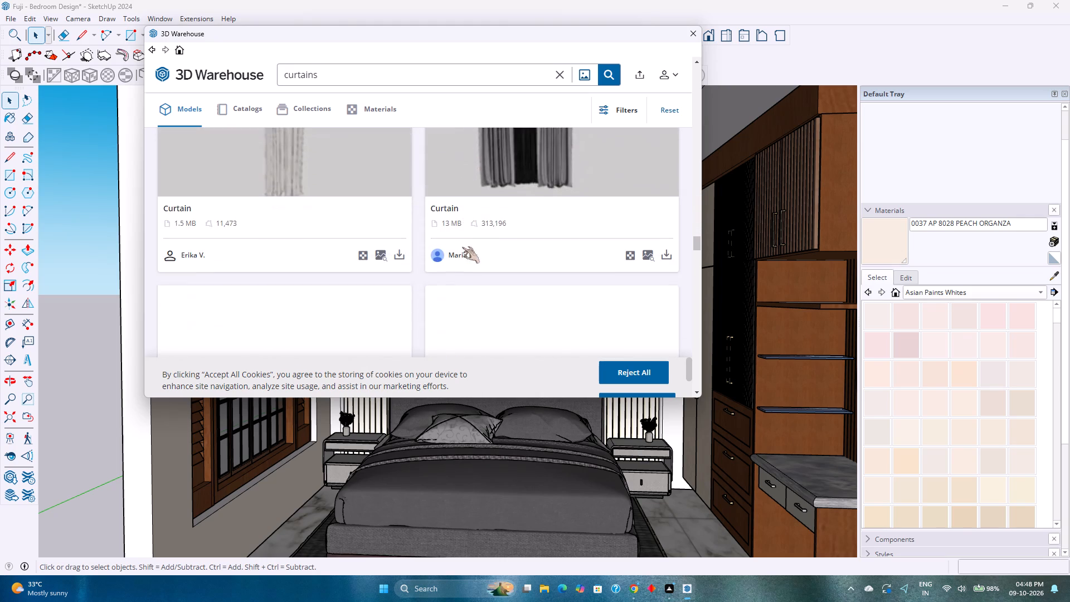
pyautogui.scroll(-6, 462, 245)
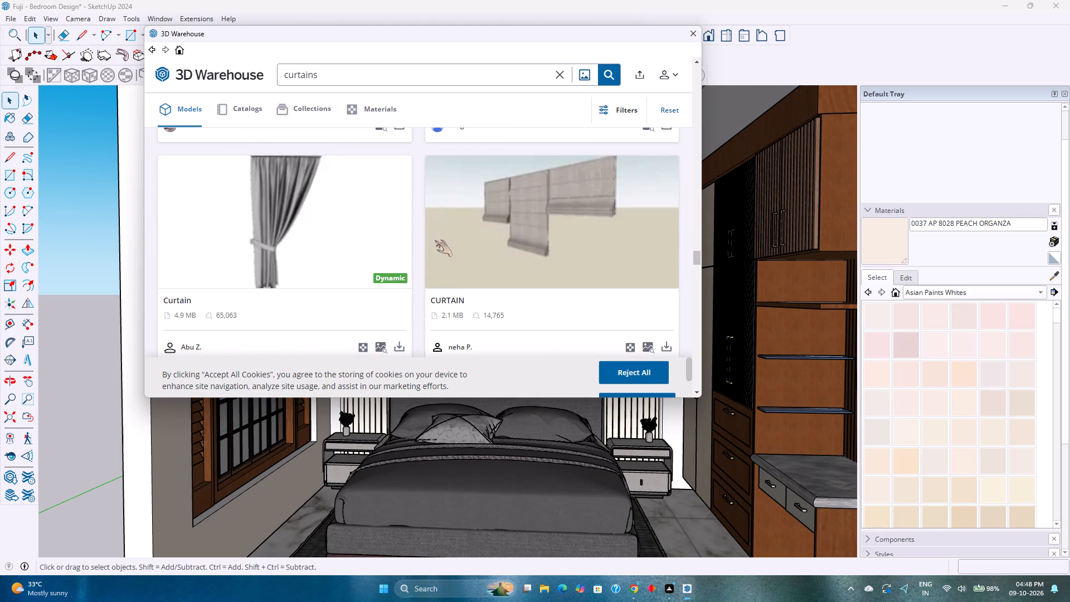
pyautogui.scroll(-4, 435, 240)
pyautogui.scroll(11, 435, 240)
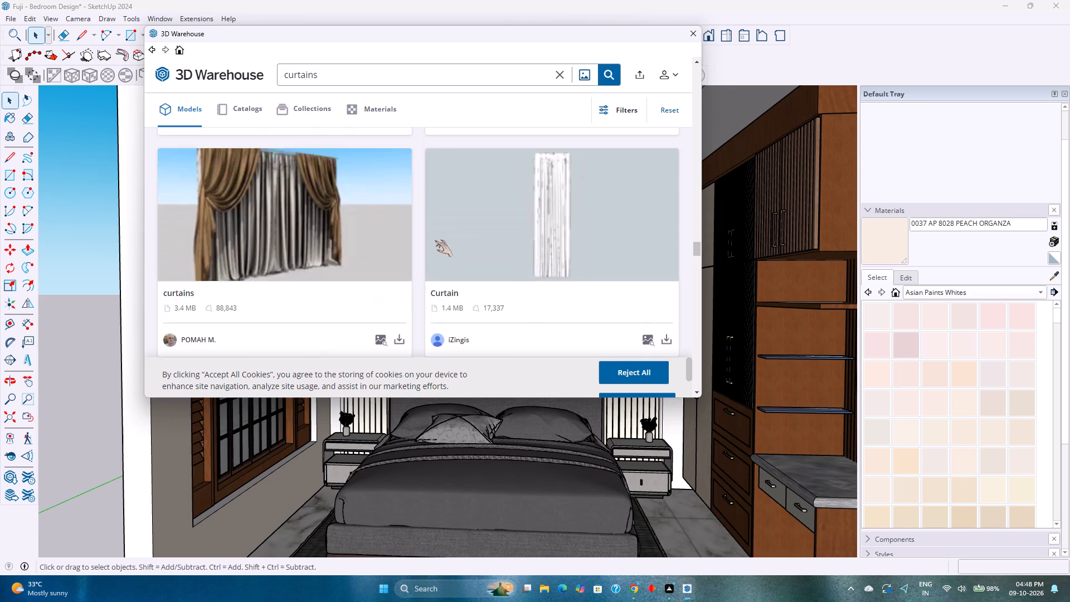
pyautogui.scroll(20, 435, 240)
pyautogui.scroll(20, 435, 240)
pyautogui.scroll(1, 435, 240)
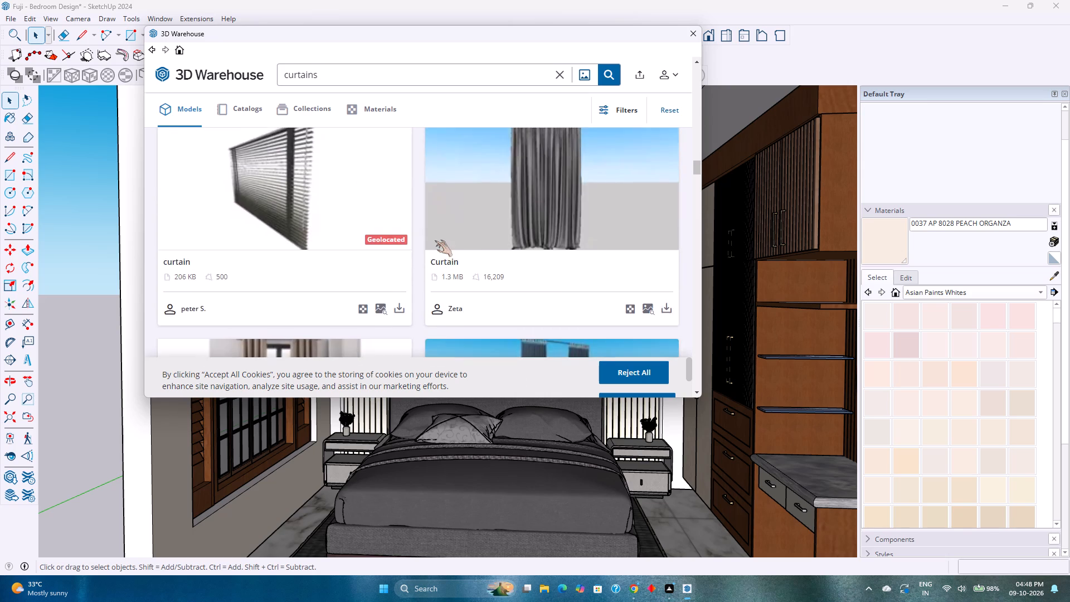
pyautogui.scroll(20, 435, 240)
pyautogui.scroll(20, 435, 240)
pyautogui.scroll(1, 435, 240)
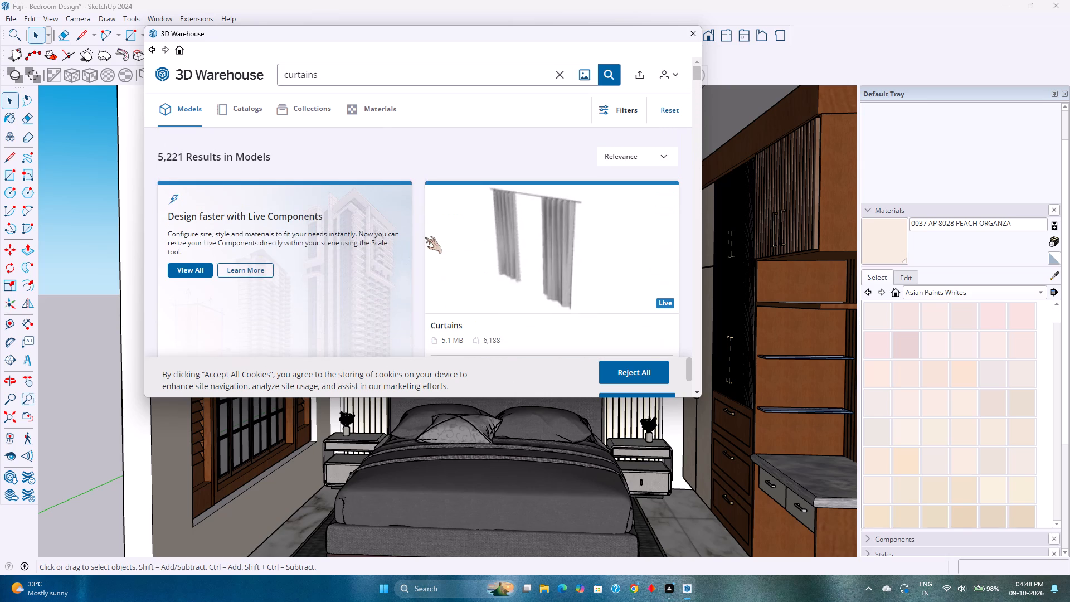
pyautogui.scroll(12, 425, 237)
pyautogui.scroll(-7, 425, 237)
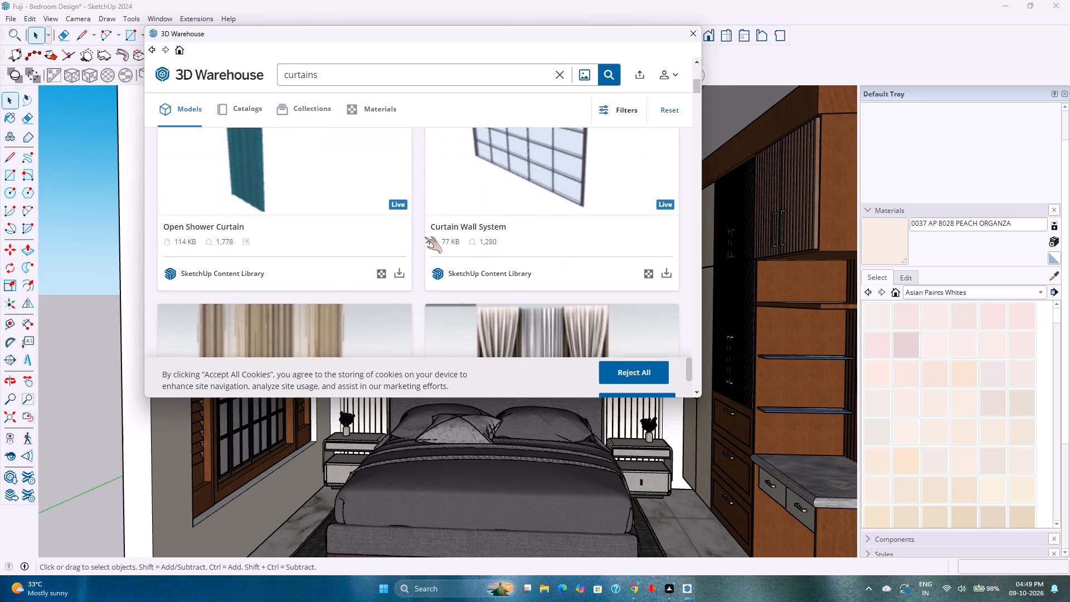
pyautogui.scroll(-2, 425, 237)
pyautogui.scroll(1, 425, 237)
pyautogui.scroll(-2, 414, 244)
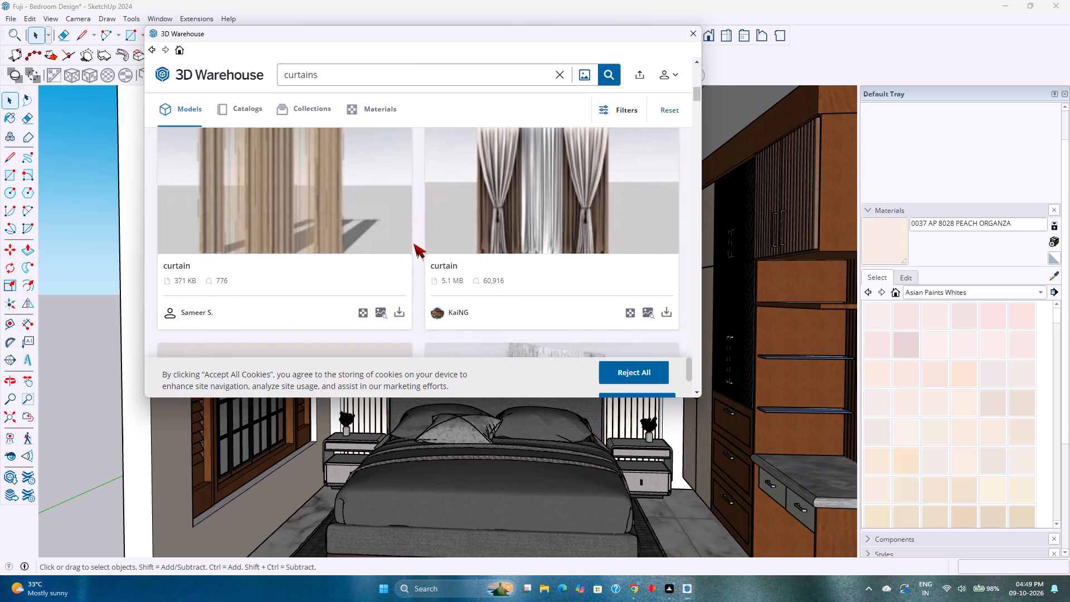
# Load the beige 371 KB curtain model into the design and place it at the window wall's bottom corner on the room's open side.
pyautogui.click(402, 256)
pyautogui.click(388, 217)
pyautogui.click(388, 229)
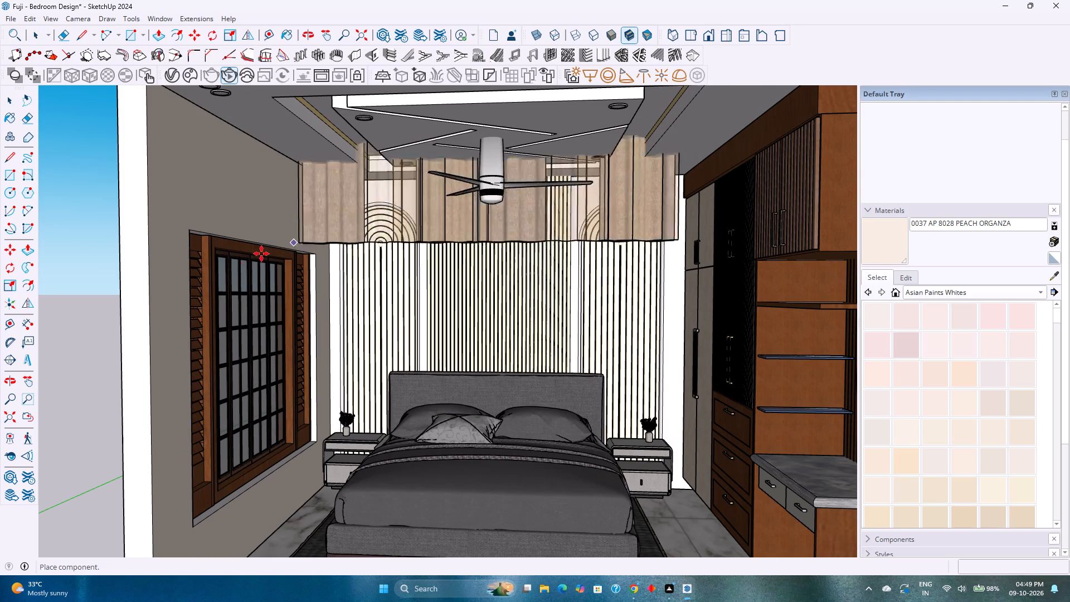
pyautogui.scroll(-7, 171, 297)
pyautogui.scroll(-2, 171, 463)
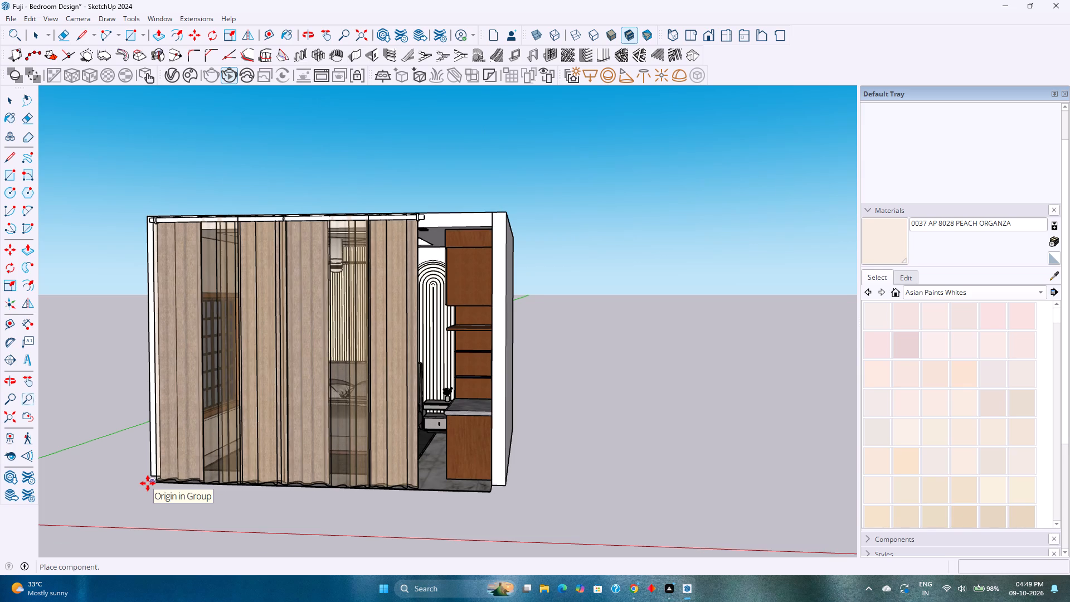
pyautogui.click(148, 483)
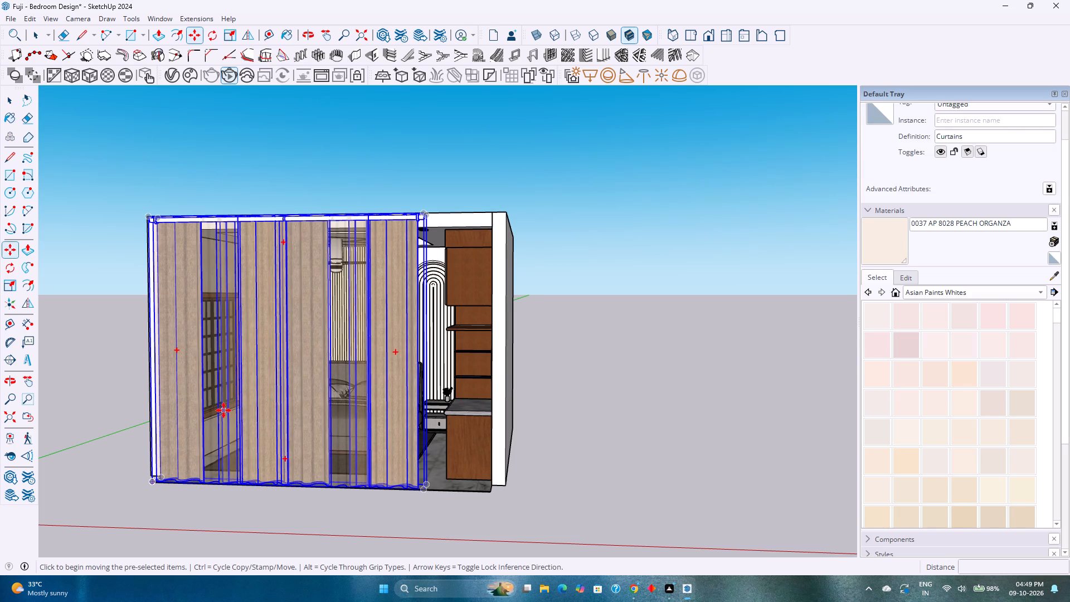
# Scale the curtain's height to about 0.85 from its bottom edge, keeping the top fixed.
pyautogui.press('s')
pyautogui.scroll(5, 275, 482)
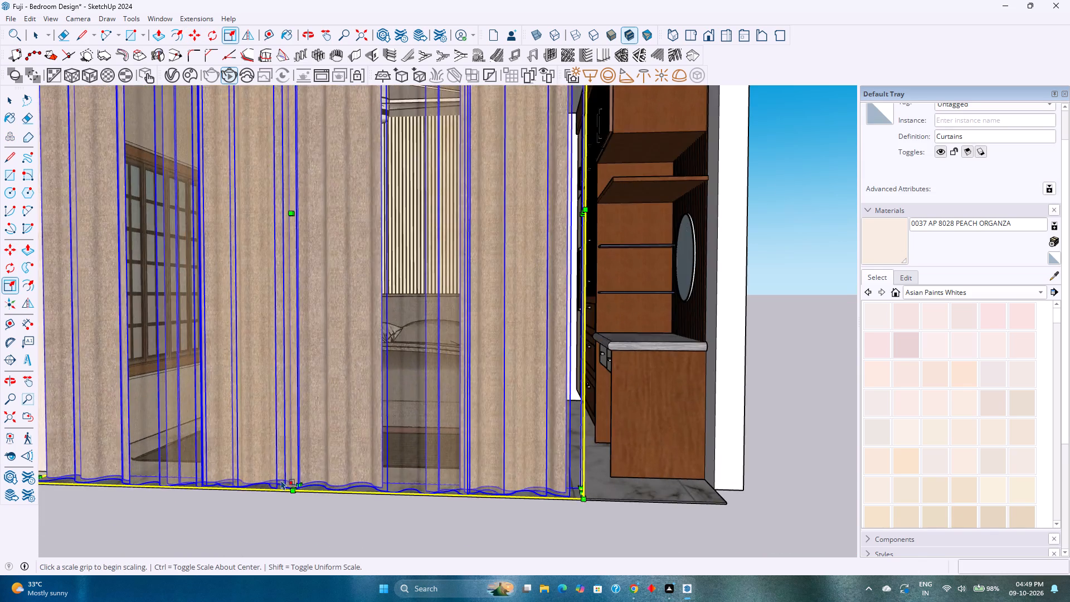
pyautogui.scroll(10, 281, 480)
pyautogui.moveTo(303, 493); pyautogui.dragTo(216, 534, button='middle')
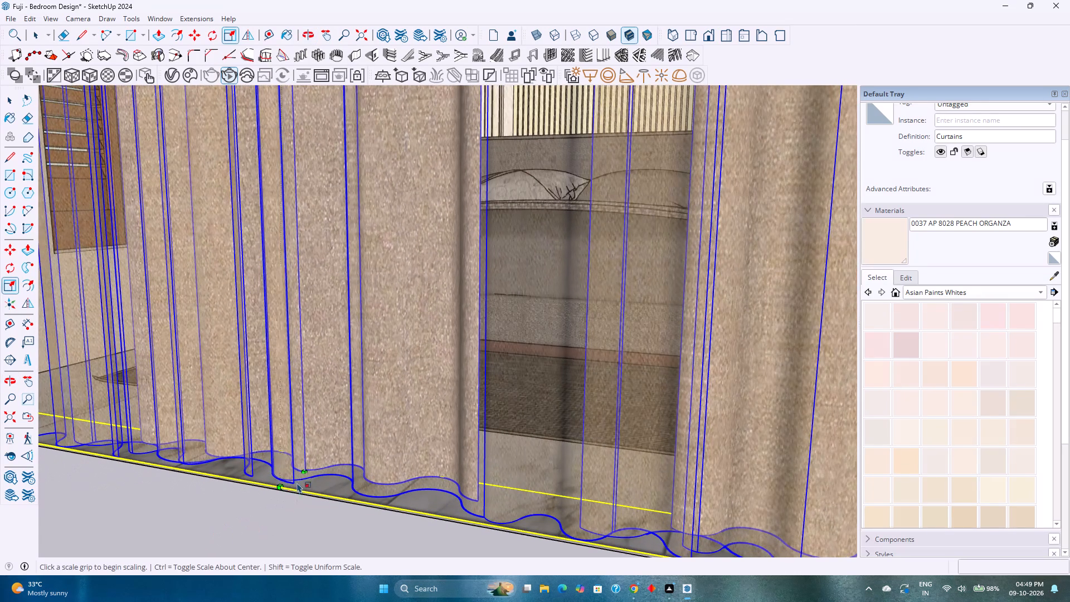
pyautogui.scroll(3, 310, 466)
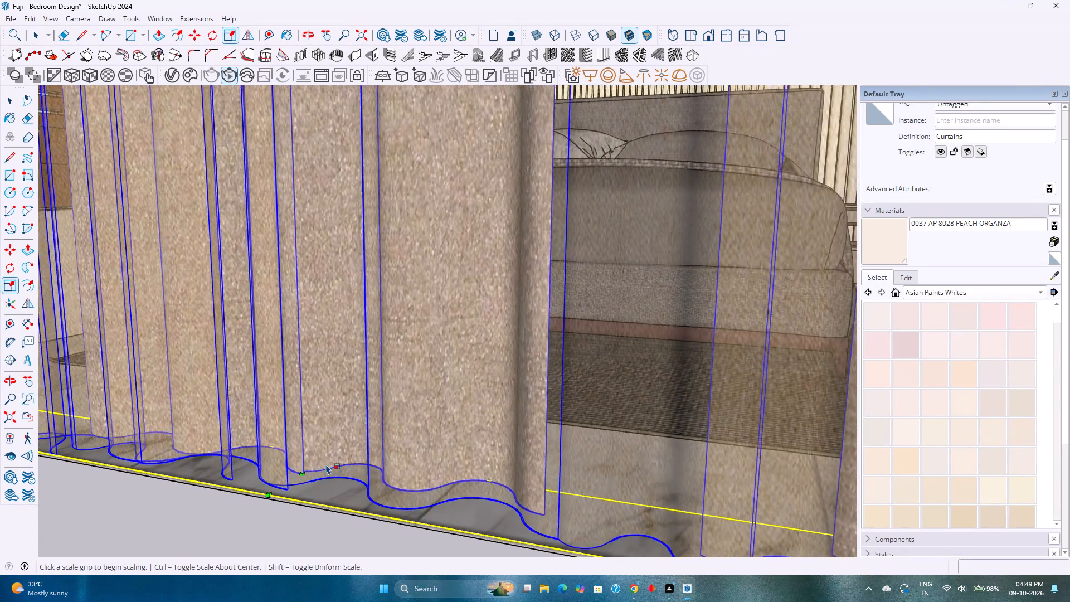
pyautogui.scroll(2, 326, 464)
pyautogui.moveTo(325, 459); pyautogui.dragTo(283, 467, button='middle')
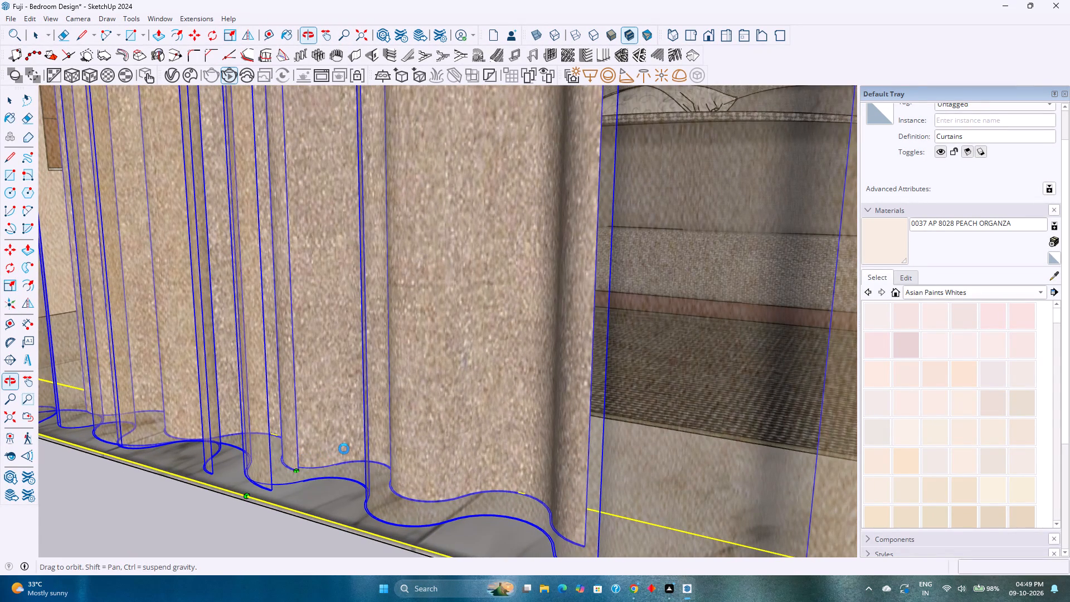
pyautogui.scroll(-4, 302, 445)
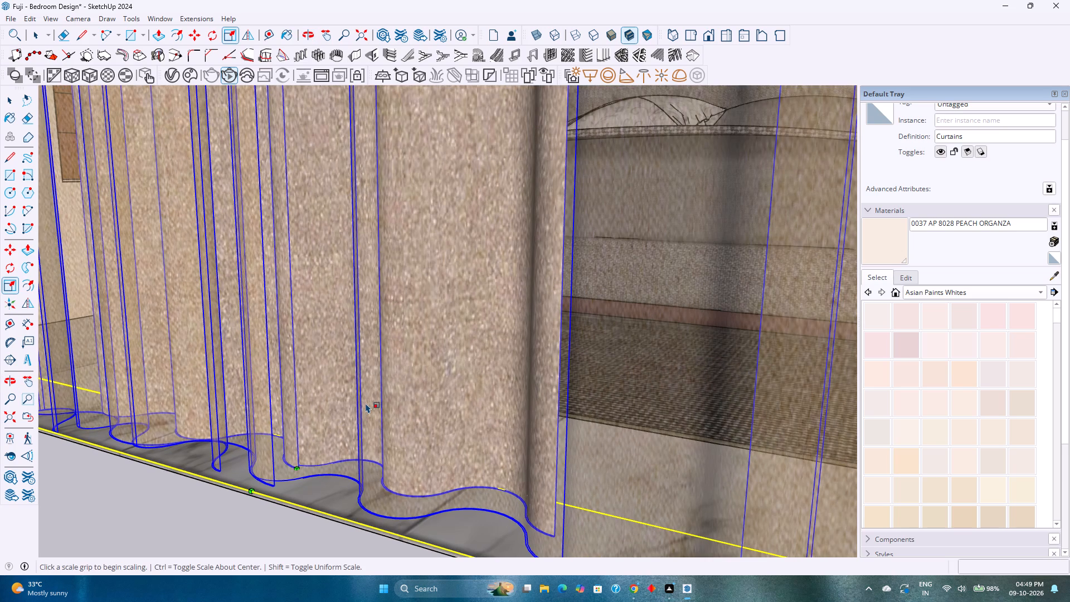
pyautogui.click(296, 466)
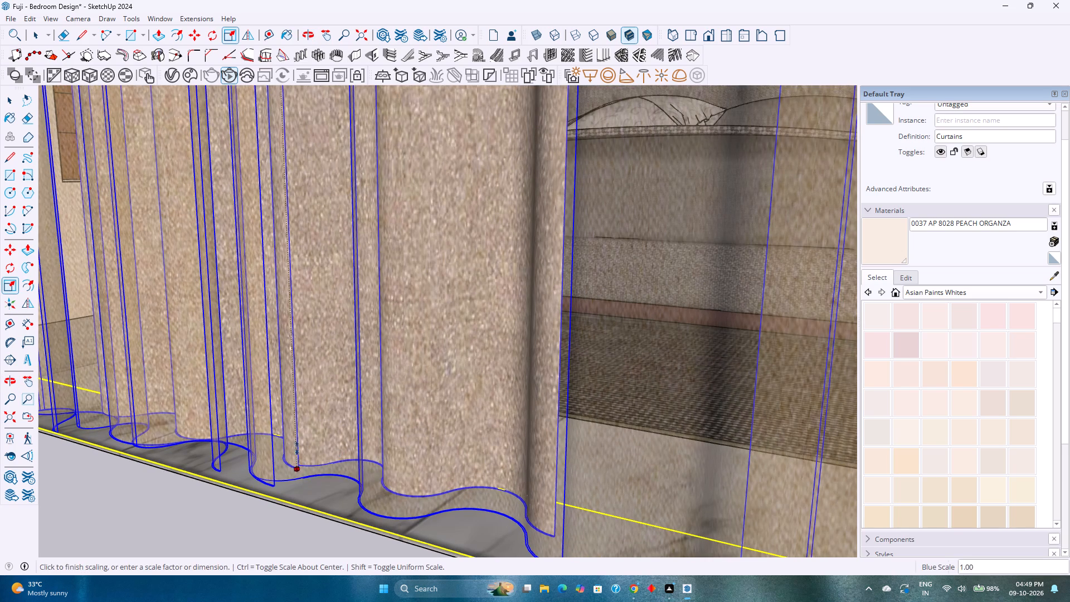
pyautogui.scroll(-17, 303, 392)
pyautogui.keyDown('shift'); pyautogui.moveTo(307, 389); pyautogui.dragTo(346, 507, button='middle'); pyautogui.keyUp('shift')
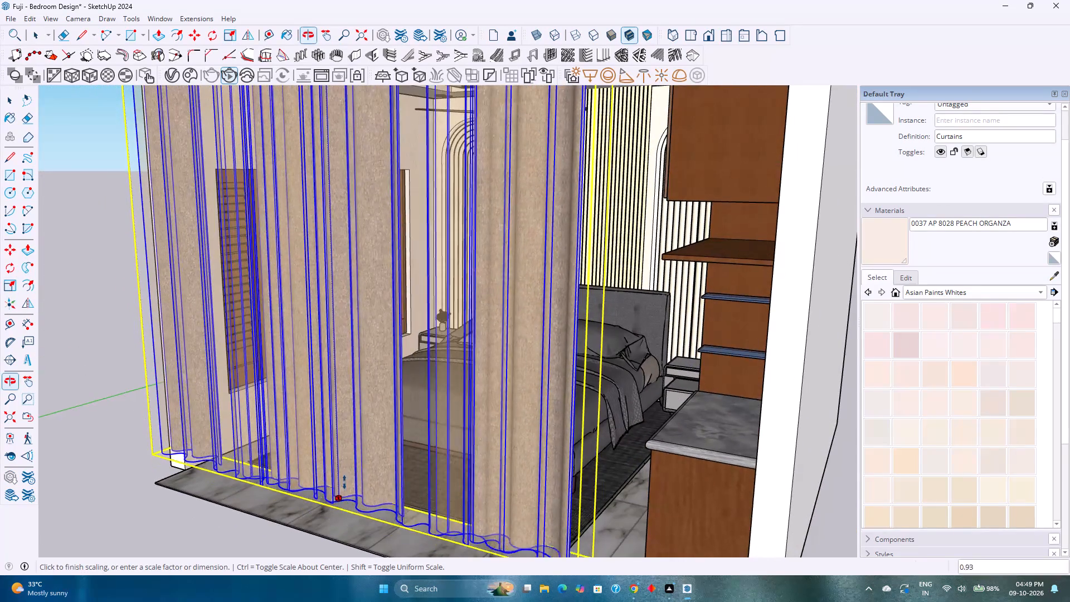
pyautogui.scroll(-2, 339, 427)
pyautogui.keyDown('shift'); pyautogui.moveTo(339, 427); pyautogui.dragTo(361, 492, button='middle'); pyautogui.keyUp('shift')
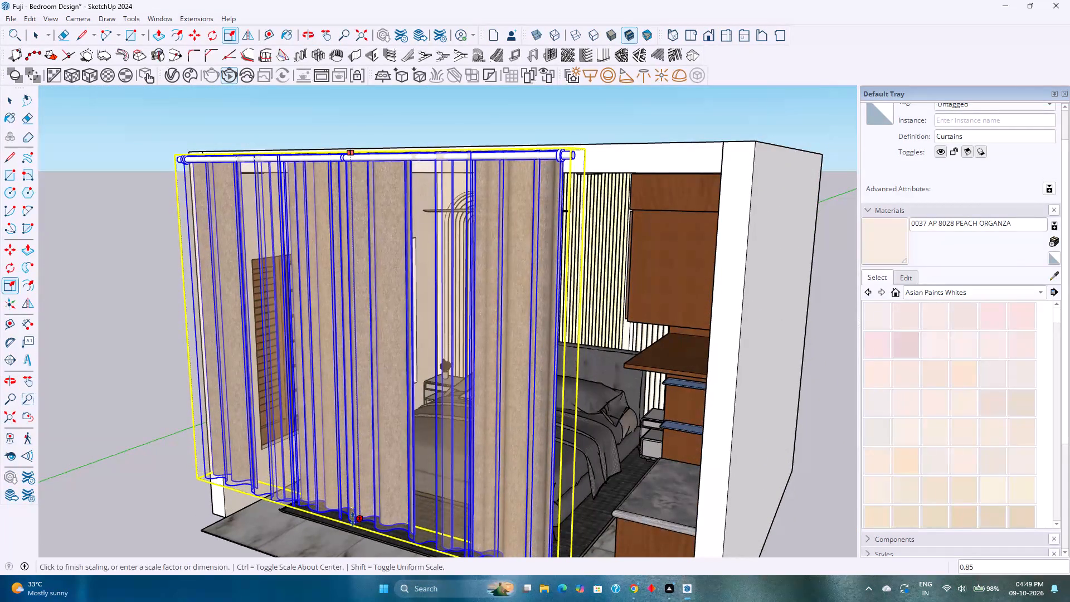
pyautogui.click(353, 519)
pyautogui.press('space')
# Rotate the curtain 90 degrees about the vertical axis, pivoting at its outer top corner beside the window wall.
pyautogui.moveTo(401, 390); pyautogui.dragTo(375, 419, button='middle')
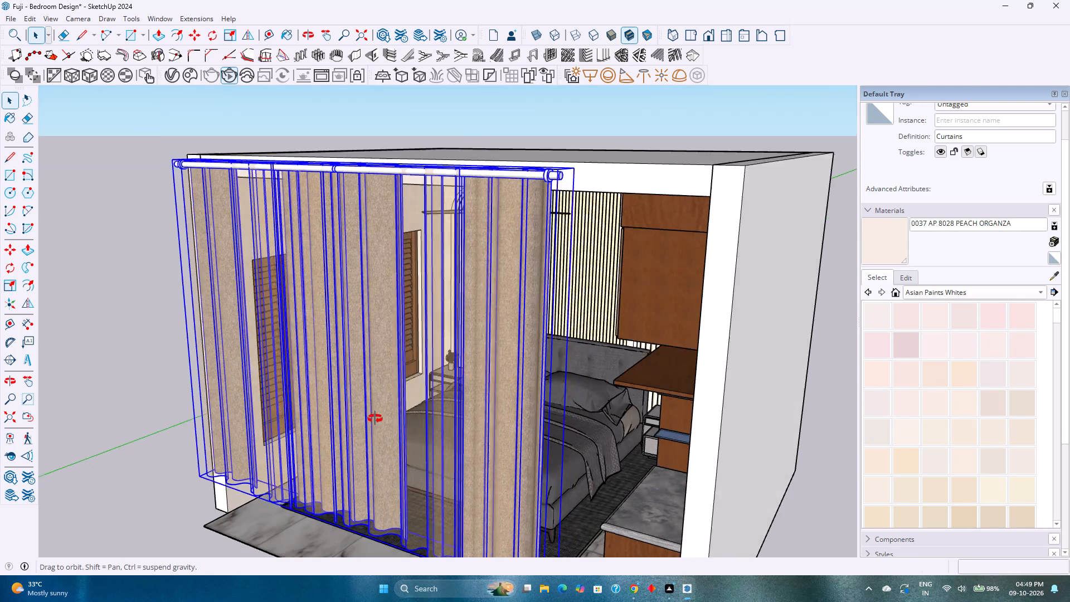
pyautogui.moveTo(375, 419); pyautogui.dragTo(332, 458, button='middle')
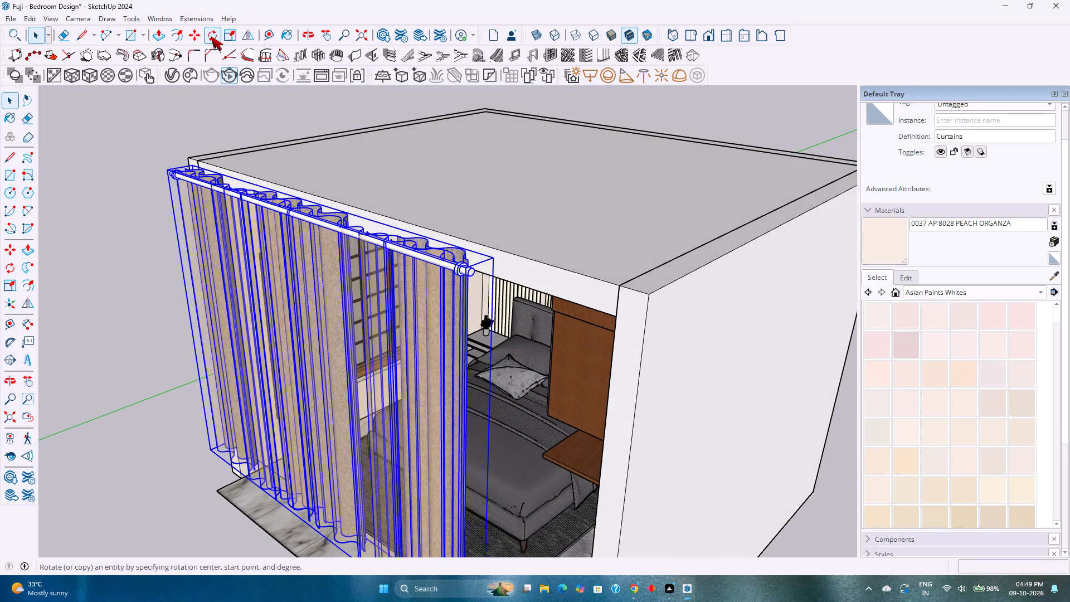
pyautogui.click(211, 36)
pyautogui.scroll(2, 188, 135)
pyautogui.moveTo(293, 215); pyautogui.dragTo(223, 247, button='middle')
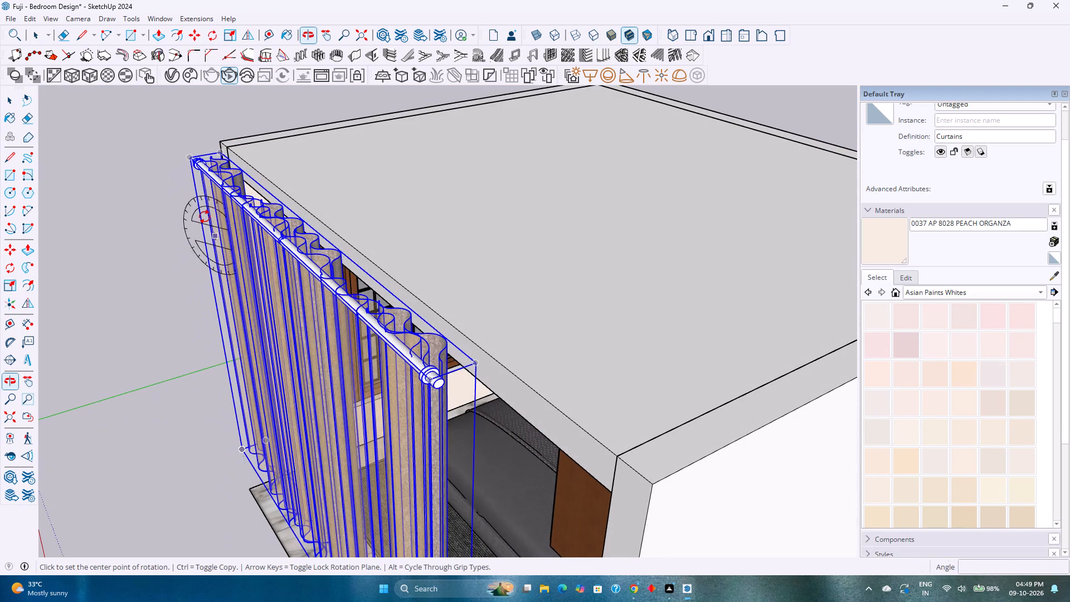
pyautogui.press('Up')
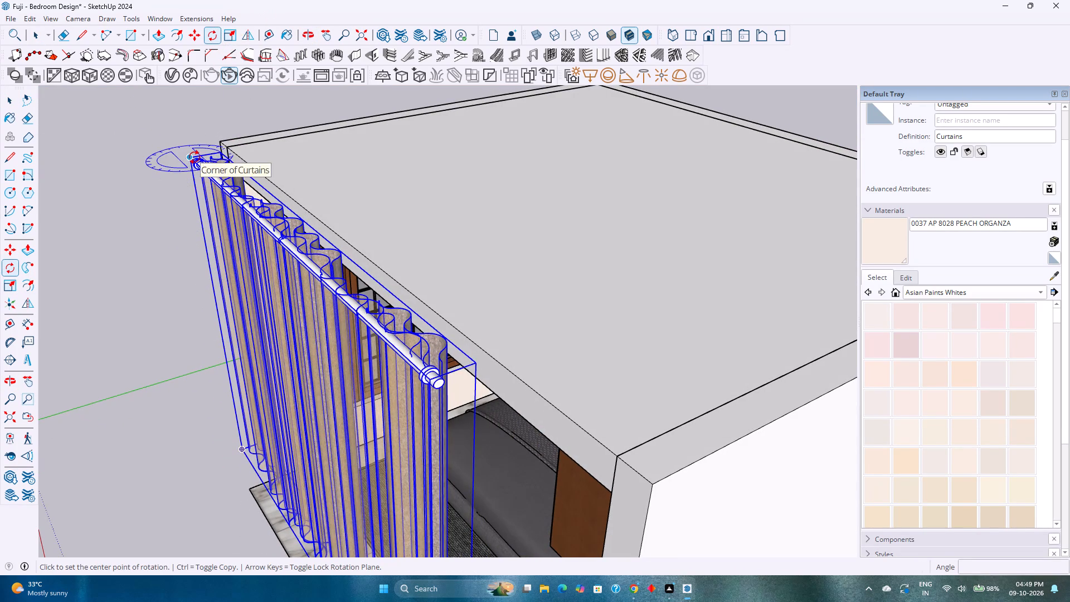
pyautogui.click(194, 157)
pyautogui.click(429, 384)
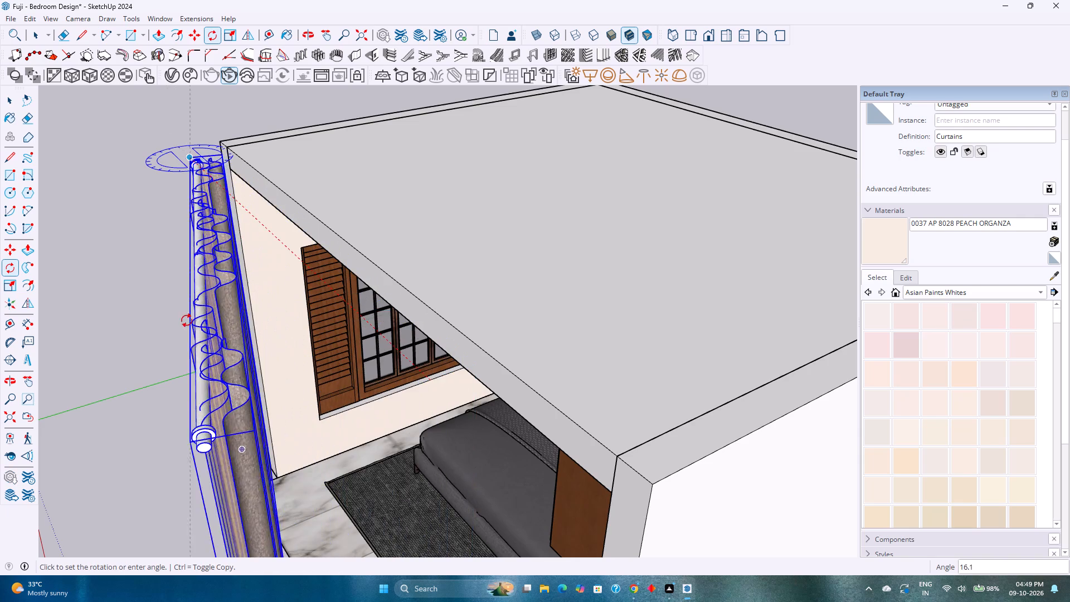
pyautogui.scroll(-4, 188, 313)
pyautogui.keyDown('shift'); pyautogui.moveTo(188, 313); pyautogui.dragTo(452, 278, button='middle'); pyautogui.keyUp('shift')
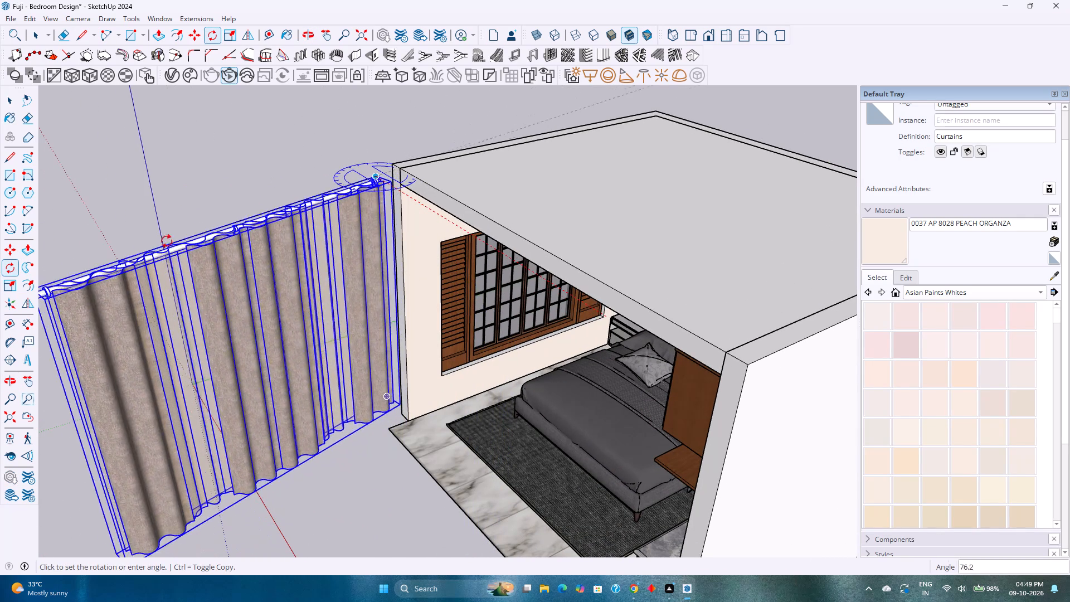
pyautogui.write('90')
pyautogui.press('Return')
pyautogui.press('space')
# Move the curtain by its top corner about 12' into the room, to the ceiling corner where the window wall meets the bed wall.
pyautogui.scroll(-2, 269, 237)
pyautogui.moveTo(270, 237); pyautogui.dragTo(290, 268, button='middle')
pyautogui.keyDown('shift'); pyautogui.moveTo(301, 270); pyautogui.dragTo(330, 327, button='middle'); pyautogui.keyUp('shift')
pyautogui.moveTo(350, 351); pyautogui.dragTo(461, 172, button='middle')
pyautogui.scroll(1, 488, 278)
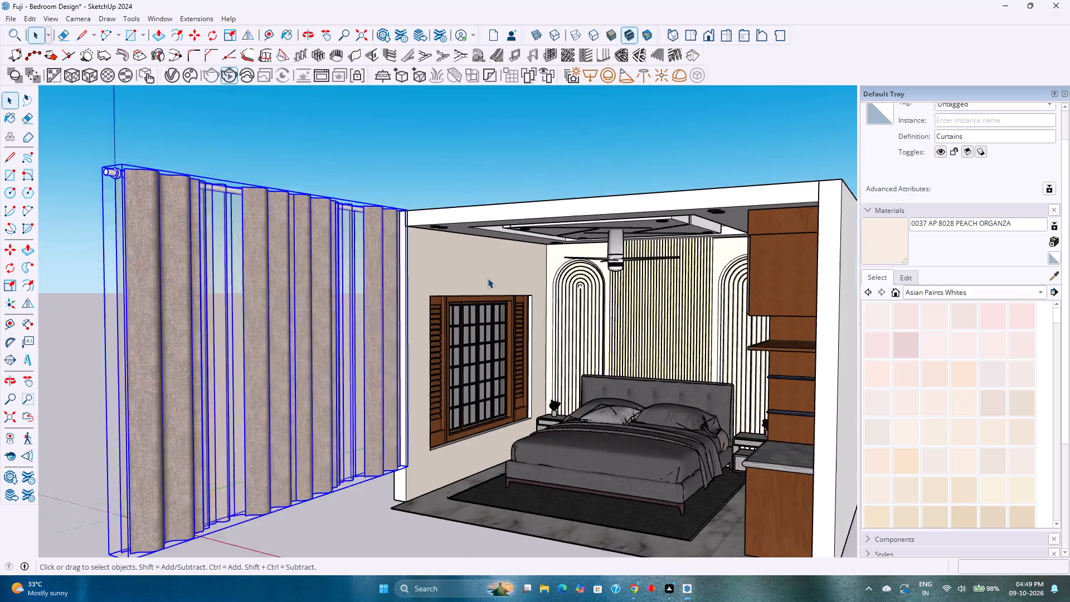
pyautogui.scroll(2, 488, 278)
pyautogui.moveTo(476, 254); pyautogui.dragTo(570, 210, button='middle')
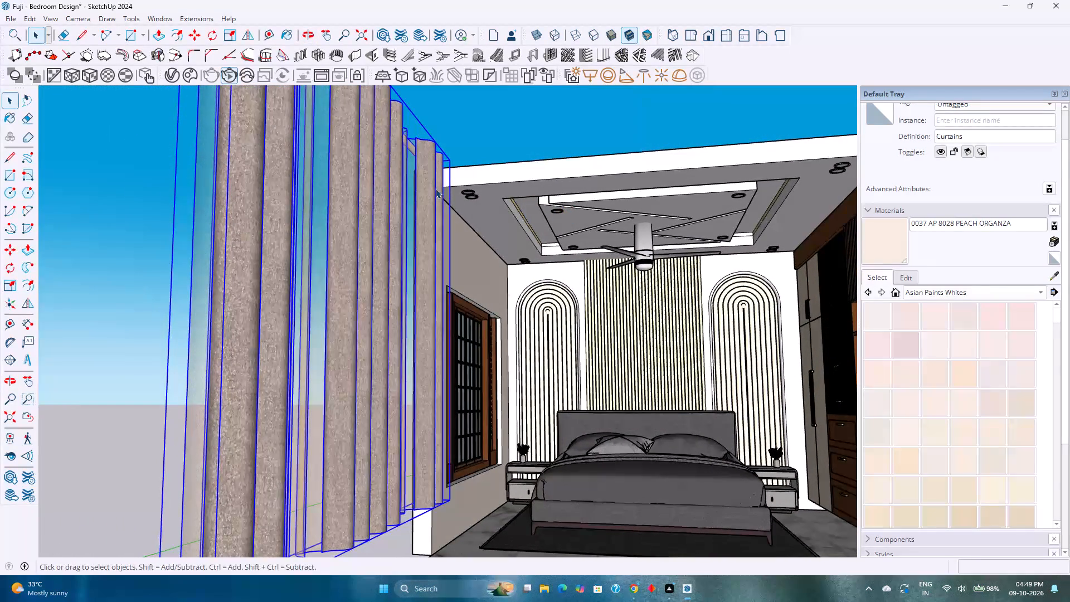
pyautogui.moveTo(435, 188); pyautogui.dragTo(255, 190, button='middle')
pyautogui.press('m')
pyautogui.scroll(1, 323, 160)
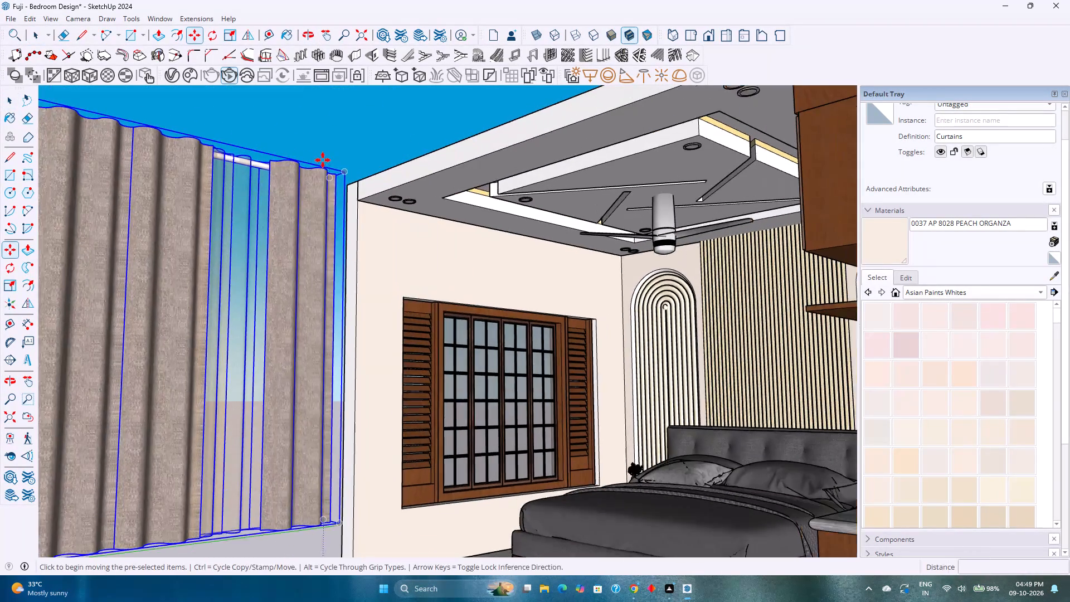
pyautogui.scroll(2, 323, 160)
pyautogui.moveTo(323, 160); pyautogui.dragTo(367, 421, button='middle')
pyautogui.click(337, 326)
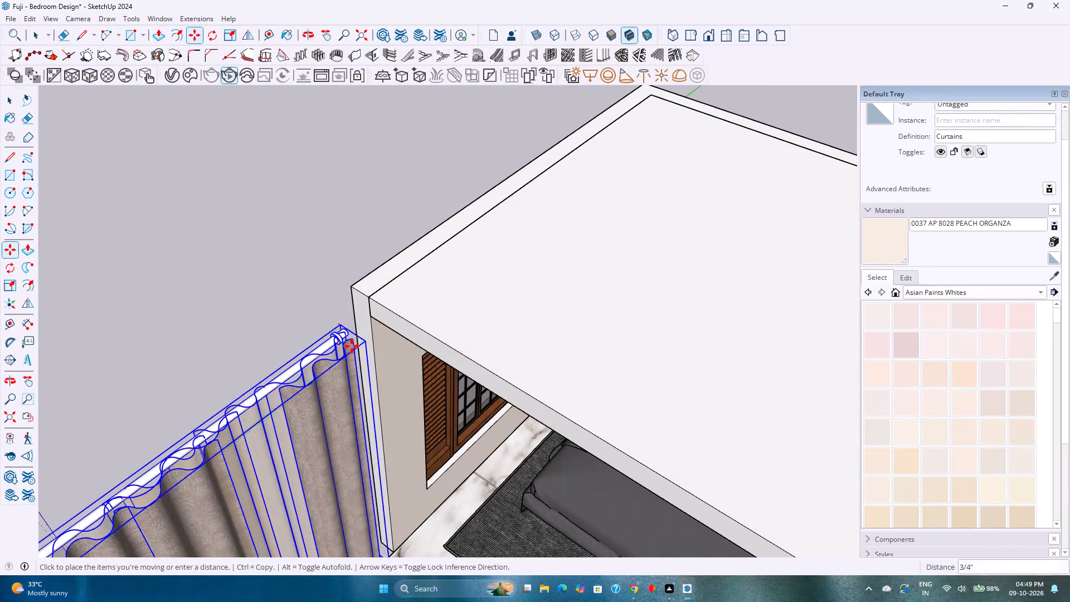
pyautogui.moveTo(411, 369); pyautogui.dragTo(453, 187, button='middle')
pyautogui.scroll(15, 548, 228)
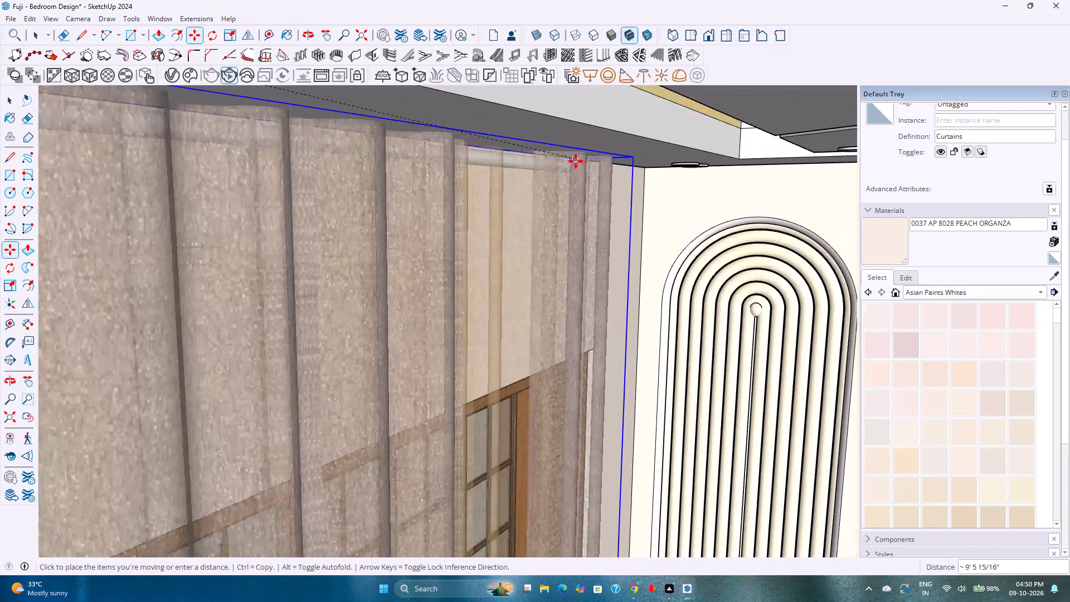
pyautogui.scroll(20, 576, 161)
pyautogui.scroll(1, 576, 161)
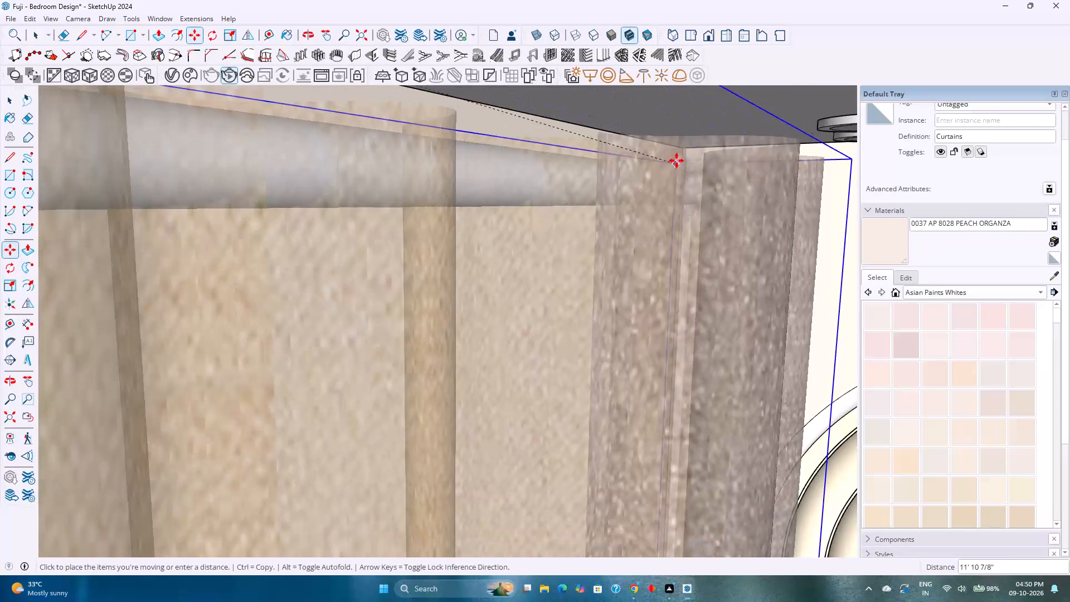
pyautogui.scroll(1, 679, 151)
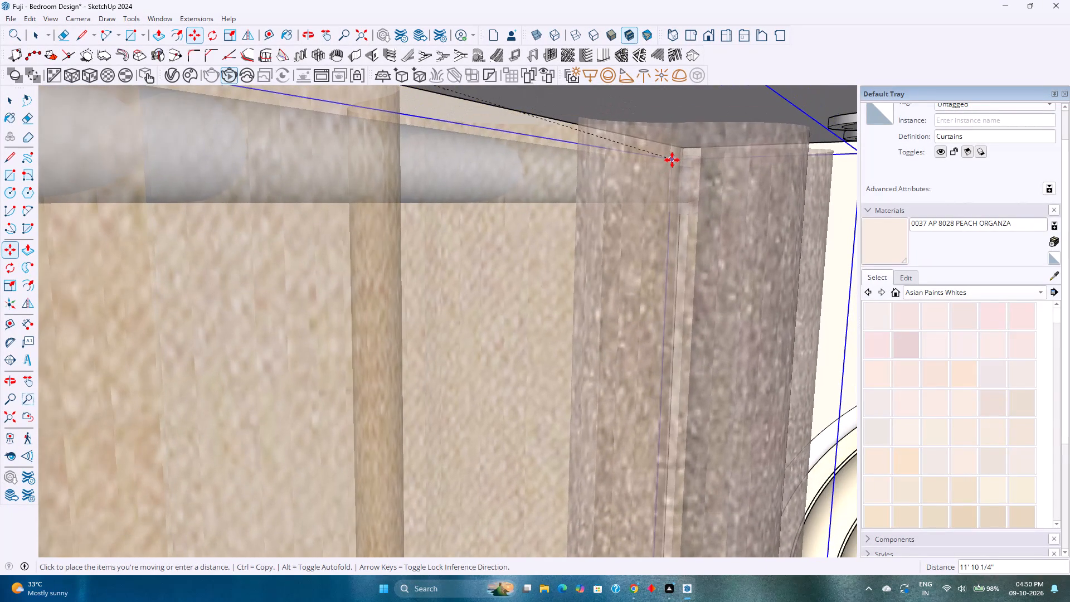
pyautogui.press('k')
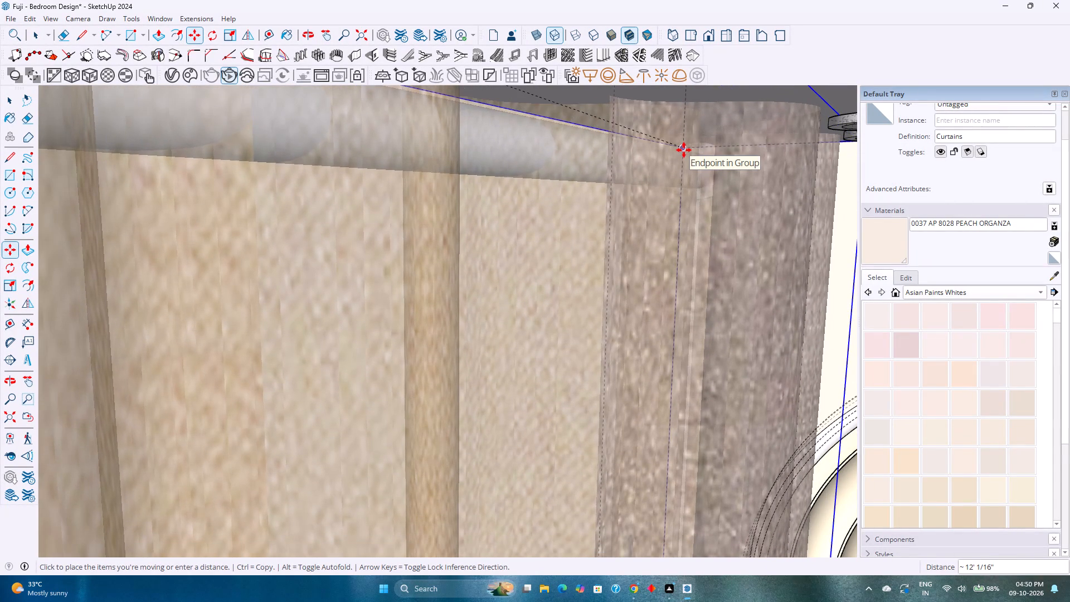
pyautogui.click(684, 150)
pyautogui.moveTo(672, 194); pyautogui.dragTo(514, 222, button='middle')
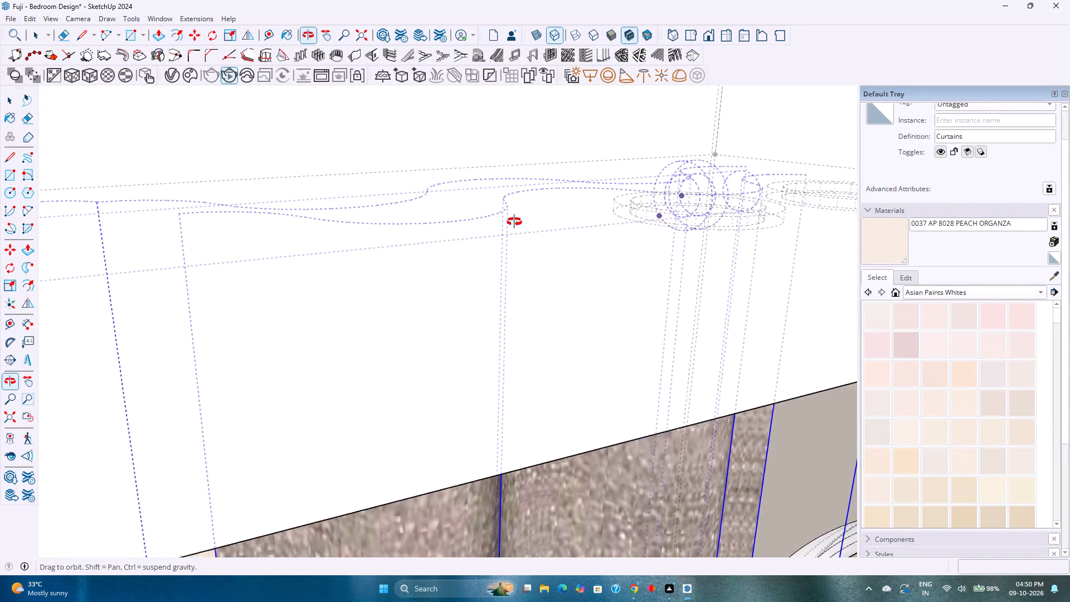
pyautogui.moveTo(514, 222); pyautogui.dragTo(563, 187, button='middle')
pyautogui.scroll(-13, 593, 190)
pyautogui.moveTo(547, 227); pyautogui.dragTo(712, 200, button='middle')
pyautogui.scroll(-18, 714, 201)
pyautogui.moveTo(704, 207); pyautogui.dragTo(545, 220, button='middle')
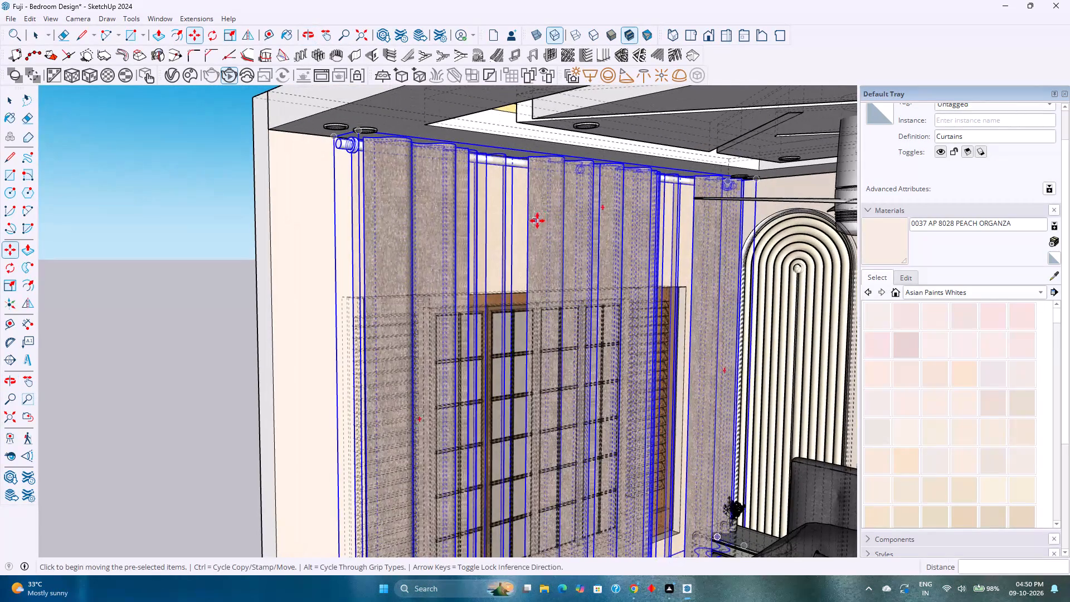
pyautogui.press('k')
# Lower the curtain about 5" straight down from the ceiling along the window wall.
pyautogui.moveTo(443, 264); pyautogui.dragTo(467, 224, button='middle')
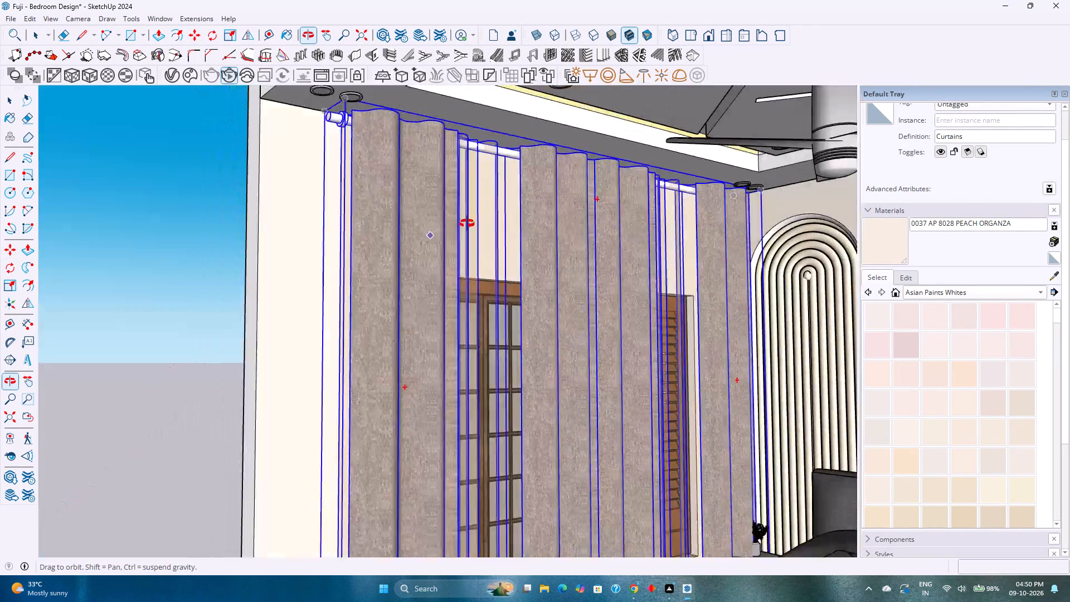
pyautogui.moveTo(467, 224); pyautogui.dragTo(512, 224, button='middle')
pyautogui.scroll(-4, 509, 222)
pyautogui.keyDown('shift'); pyautogui.moveTo(526, 260); pyautogui.dragTo(553, 236, button='middle'); pyautogui.keyUp('shift')
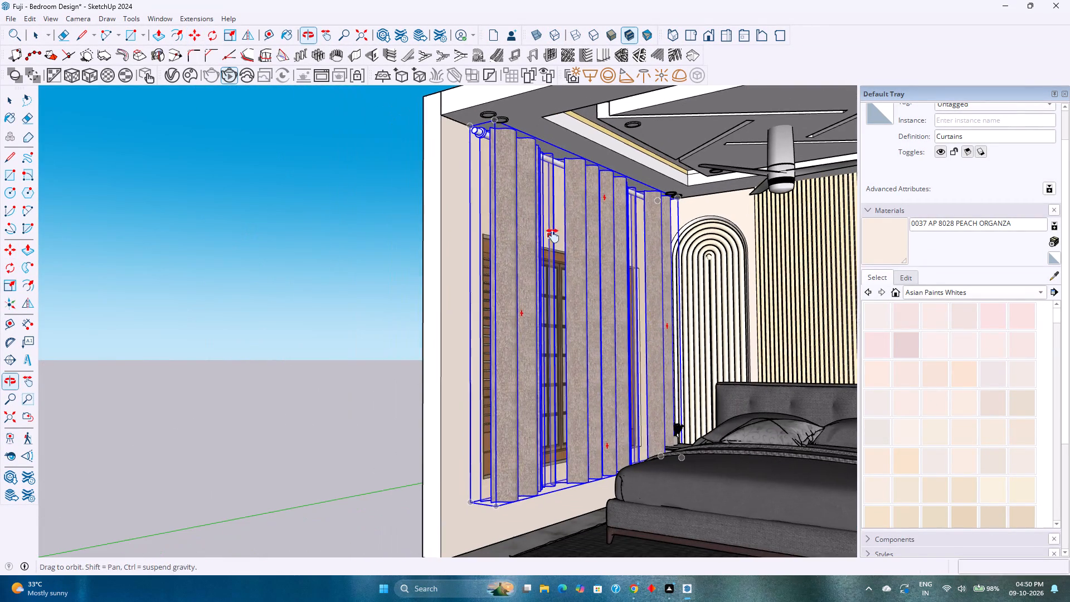
pyautogui.keyDown('shift'); pyautogui.moveTo(553, 236); pyautogui.dragTo(553, 236, button='middle'); pyautogui.keyUp('shift')
pyautogui.click(469, 124)
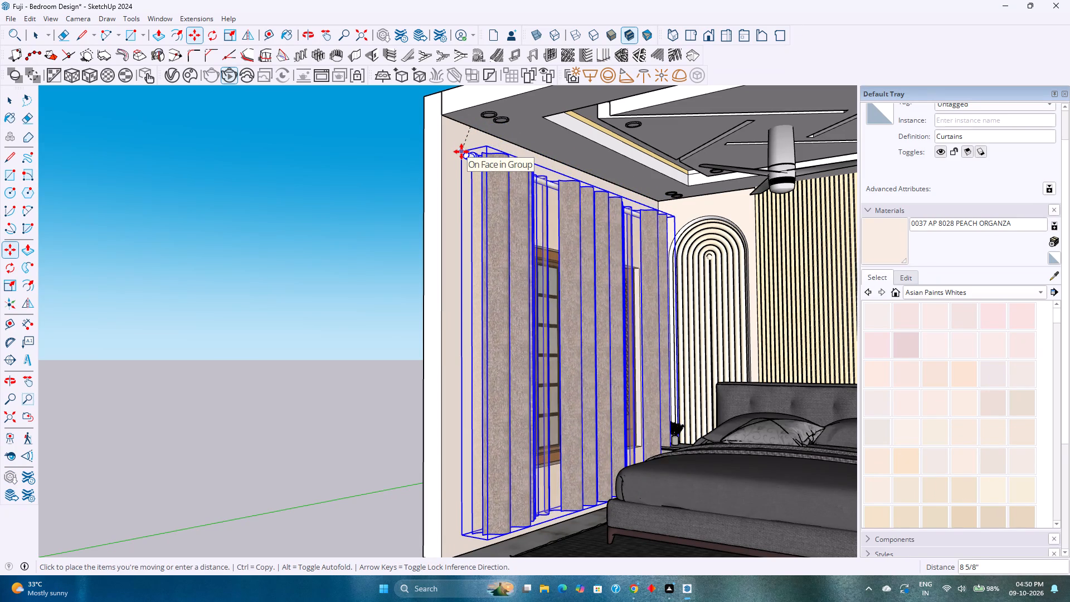
pyautogui.press('Up')
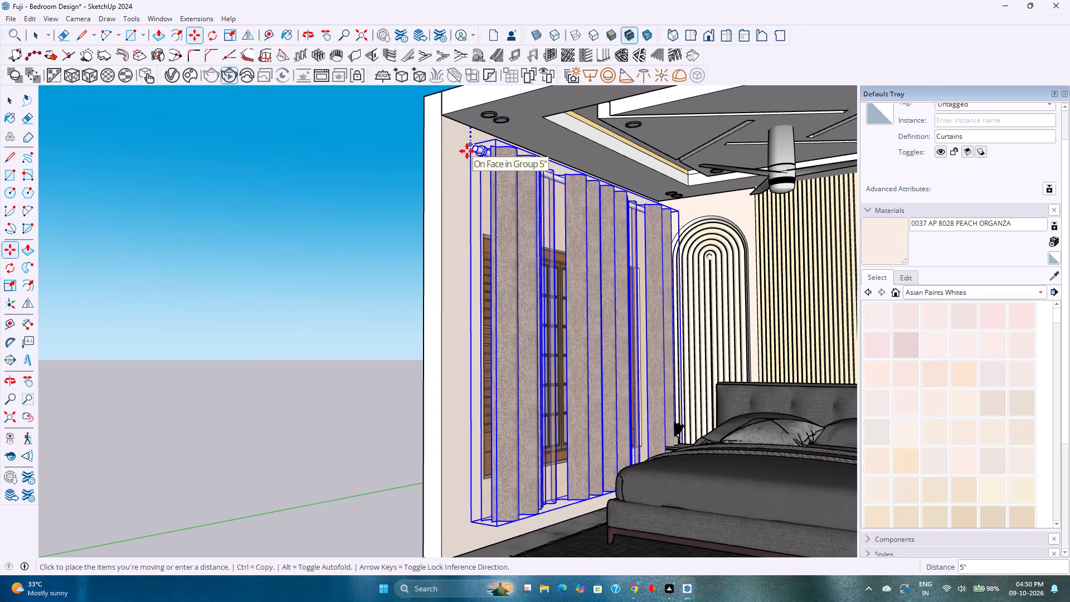
pyautogui.click(466, 154)
# Scale the curtain's depth along the green axis to about 0.54, keeping its back against the window wall.
pyautogui.moveTo(495, 183); pyautogui.dragTo(585, 205, button='middle')
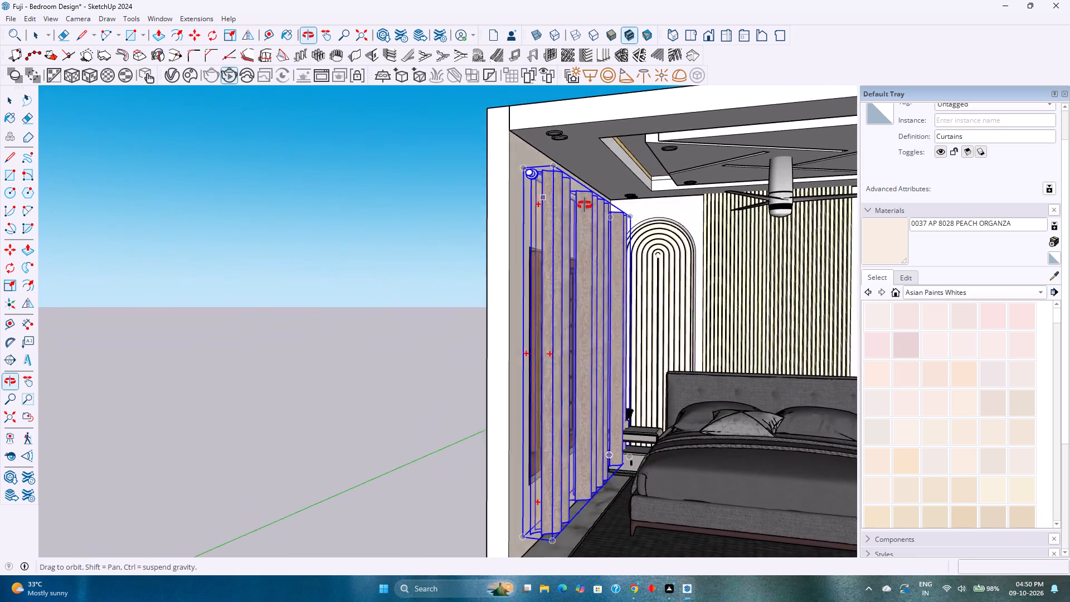
pyautogui.moveTo(585, 205); pyautogui.dragTo(632, 214, button='middle')
pyautogui.press('space')
pyautogui.scroll(3, 566, 192)
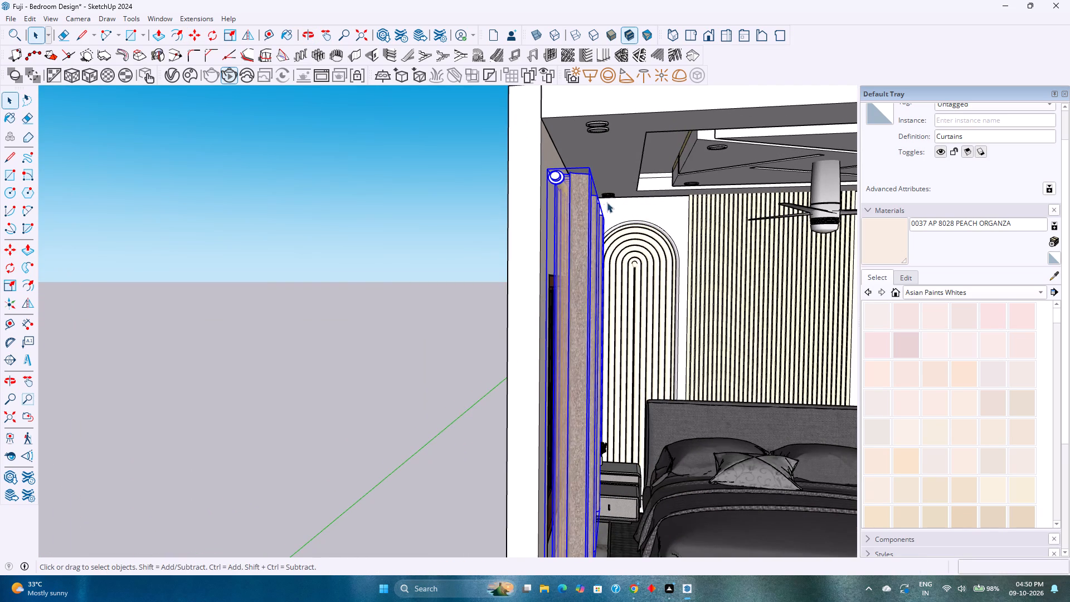
pyautogui.press('s')
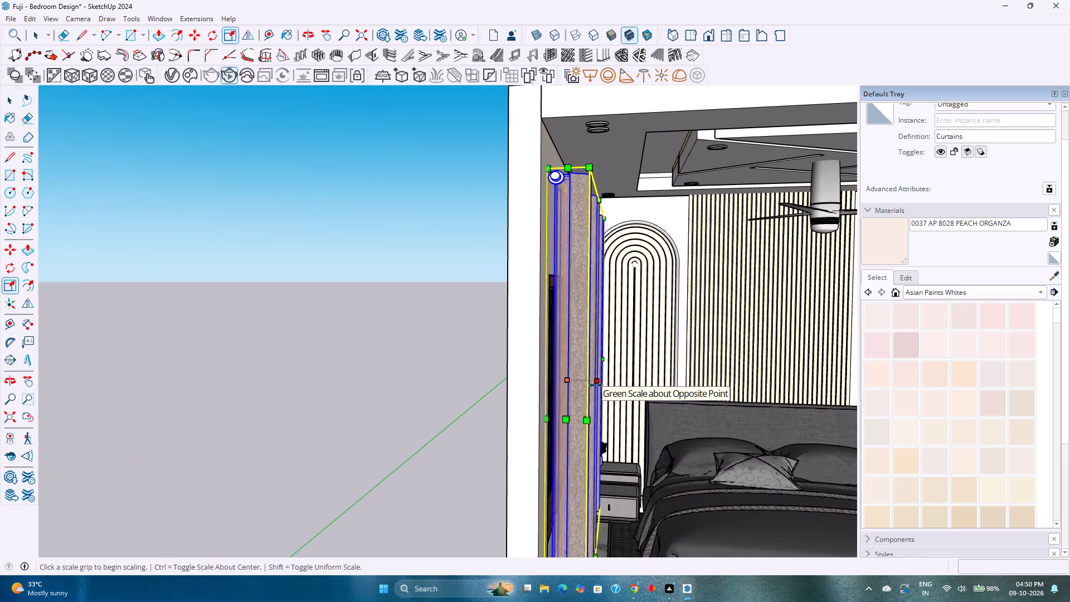
pyautogui.click(596, 385)
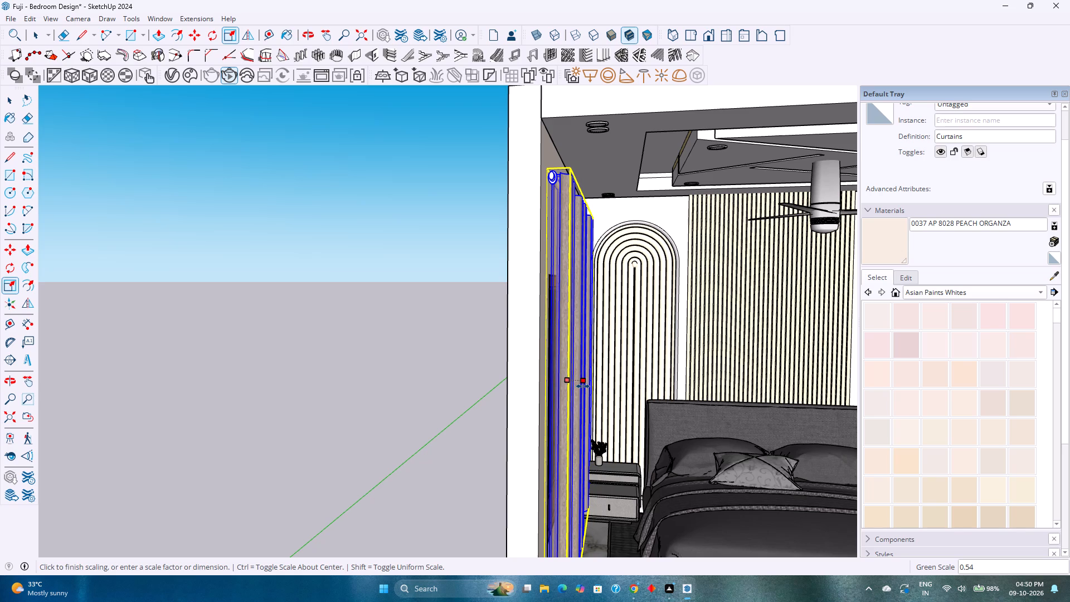
pyautogui.click(583, 386)
pyautogui.moveTo(585, 302); pyautogui.dragTo(583, 348, button='middle')
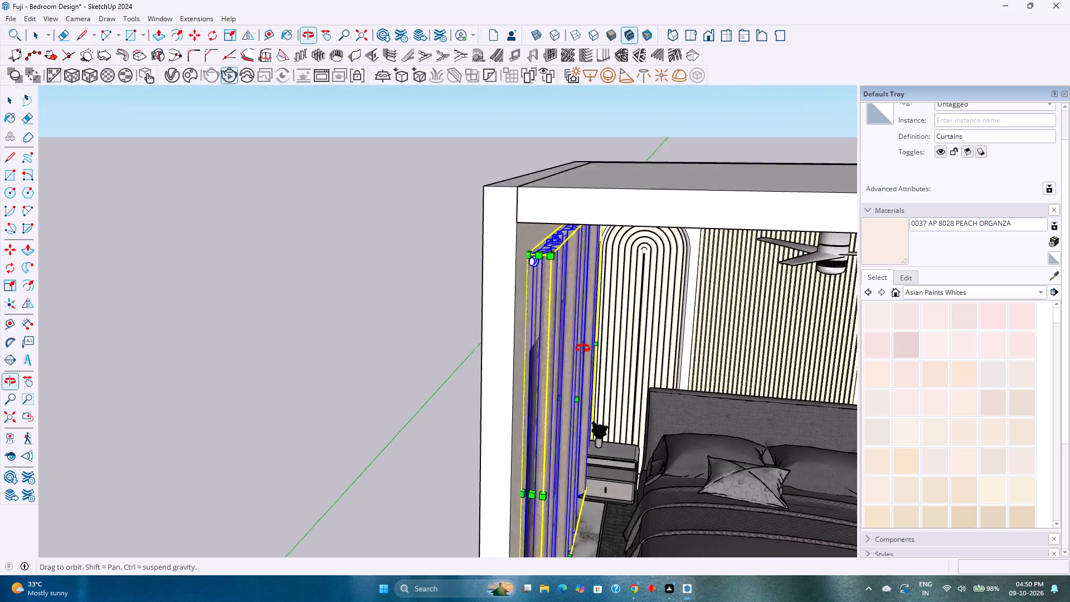
pyautogui.moveTo(583, 348); pyautogui.dragTo(596, 312, button='middle')
pyautogui.scroll(9, 598, 184)
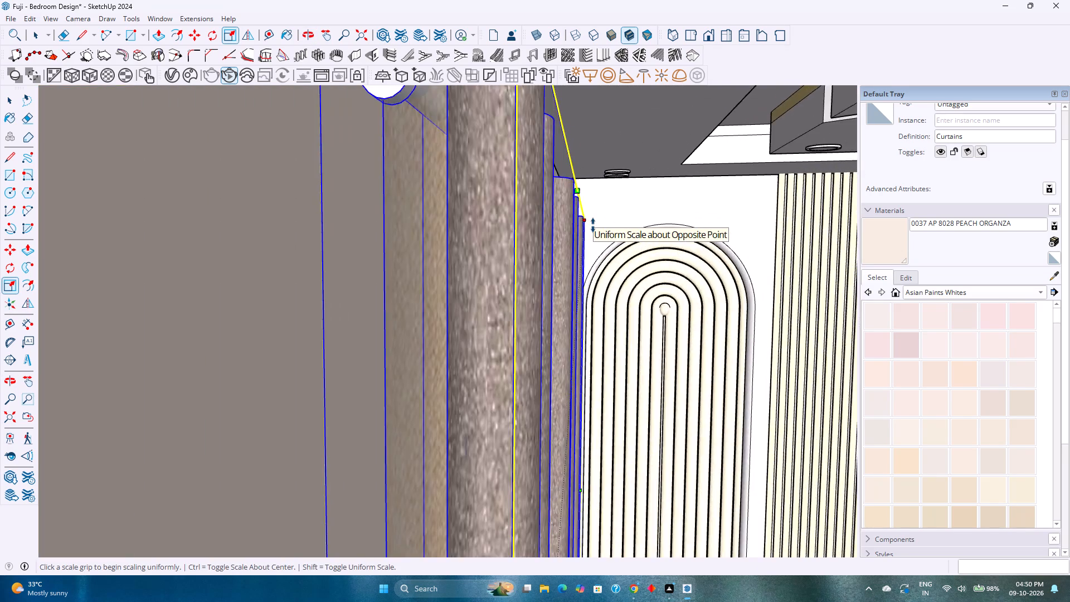
pyautogui.moveTo(593, 225); pyautogui.dragTo(602, 247, button='middle')
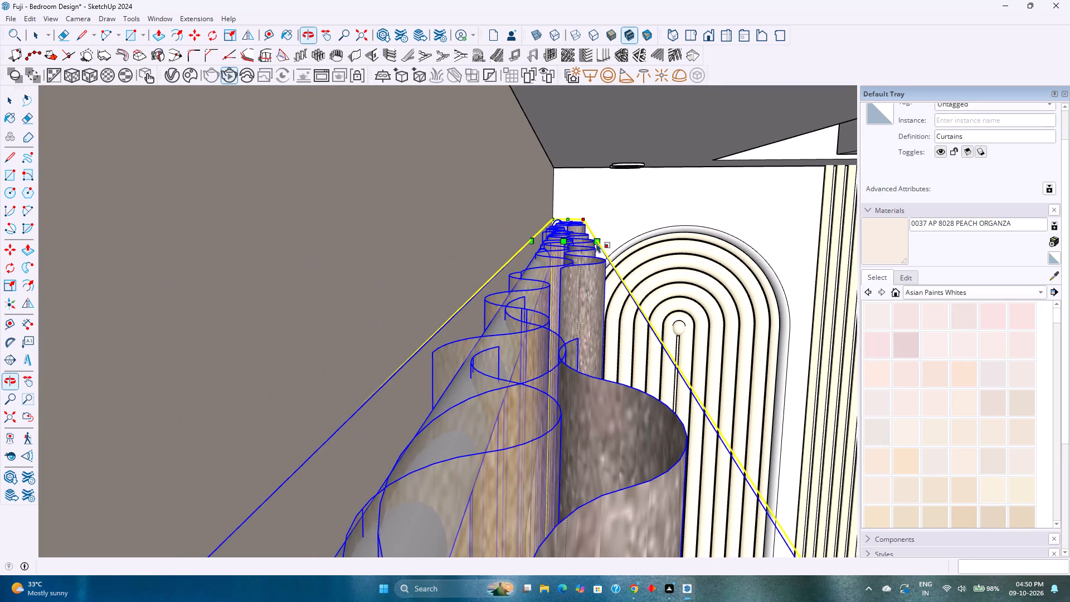
# Inside the curtain component, scale the curtain rod's height to about 0.58, keeping its top edge fixed.
pyautogui.scroll(15, 572, 220)
pyautogui.moveTo(551, 212); pyautogui.dragTo(553, 254, button='middle')
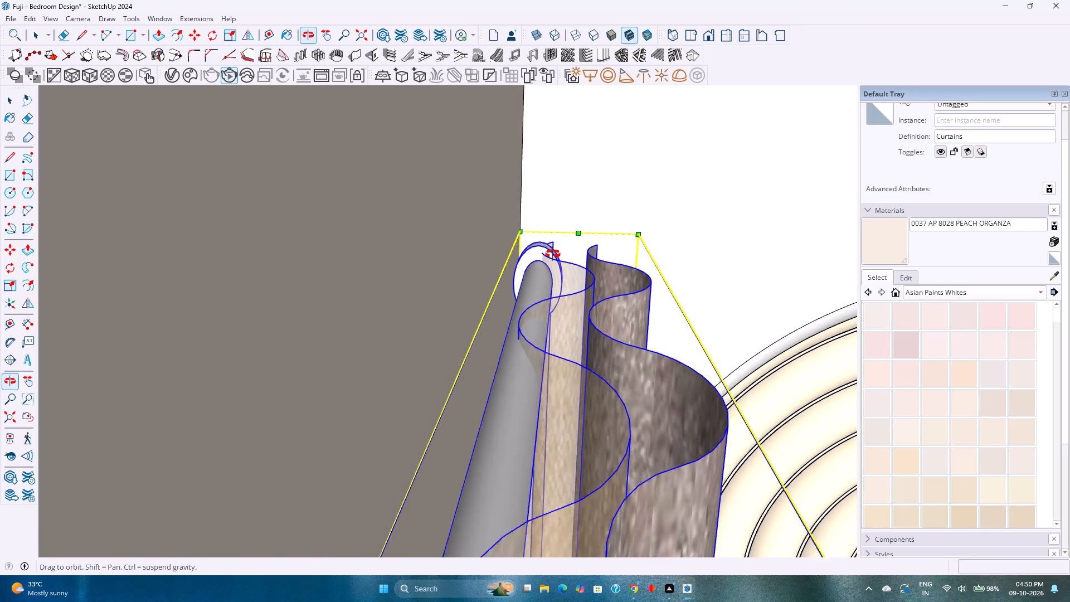
pyautogui.moveTo(553, 254); pyautogui.dragTo(513, 231, button='middle')
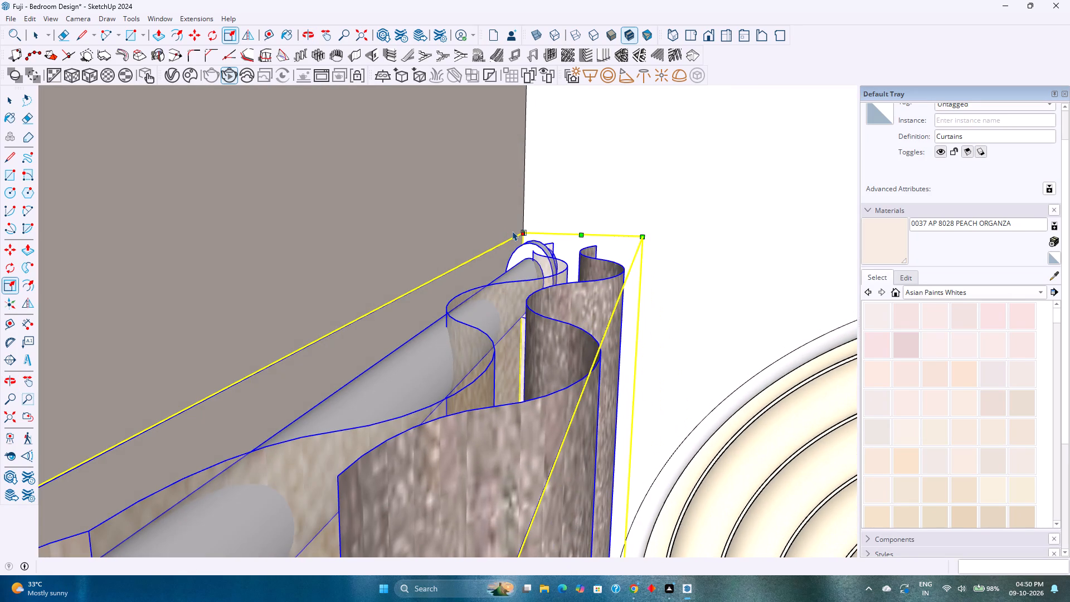
pyautogui.press('space')
pyautogui.doubleClick(514, 294)
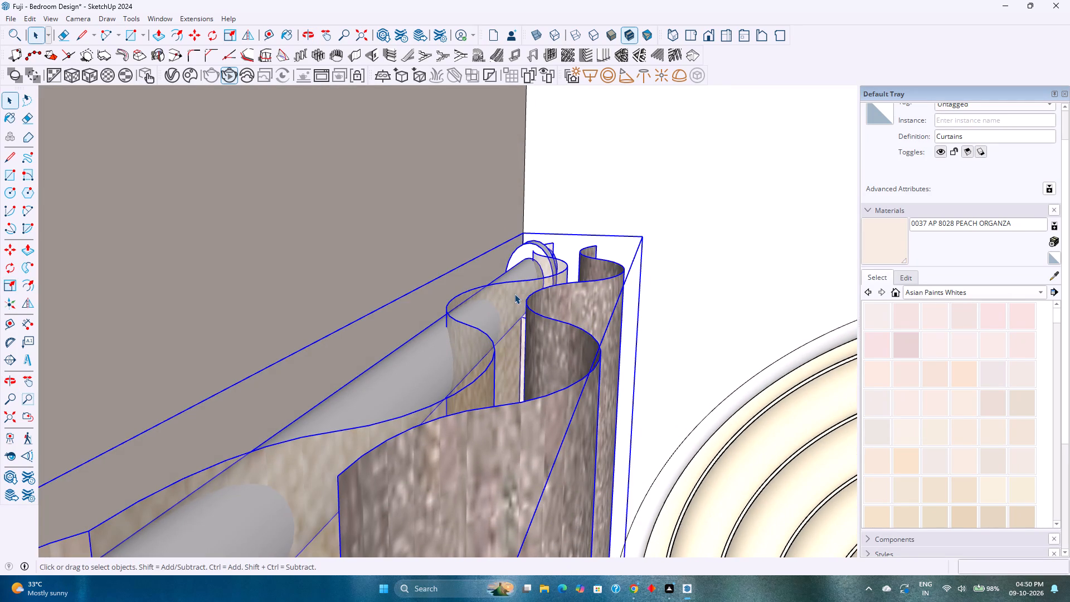
pyautogui.scroll(3, 514, 294)
pyautogui.click(514, 294)
pyautogui.tripleClick(531, 234)
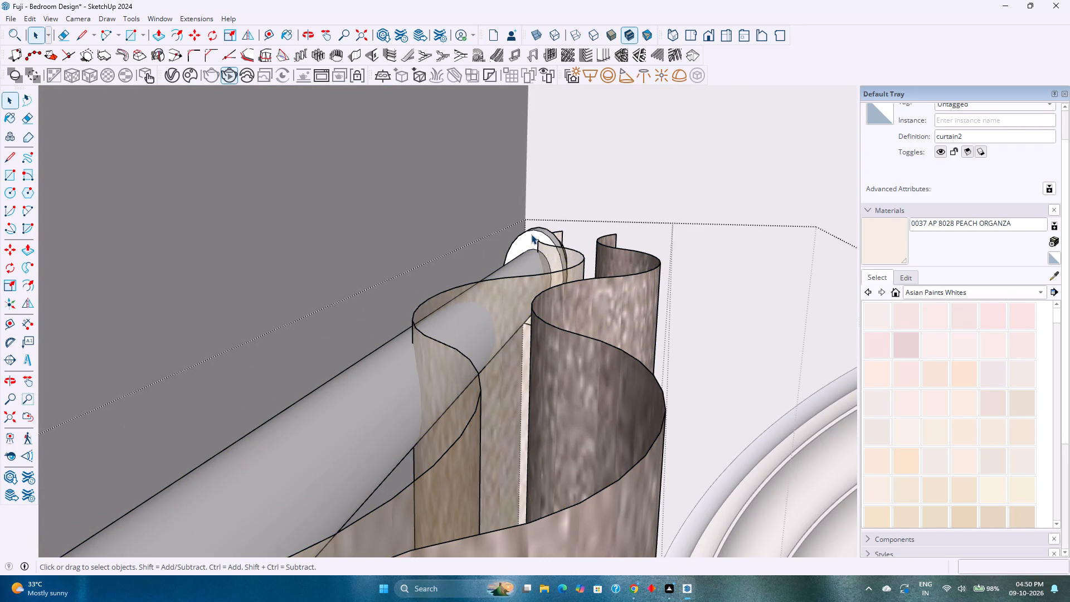
pyautogui.press('s')
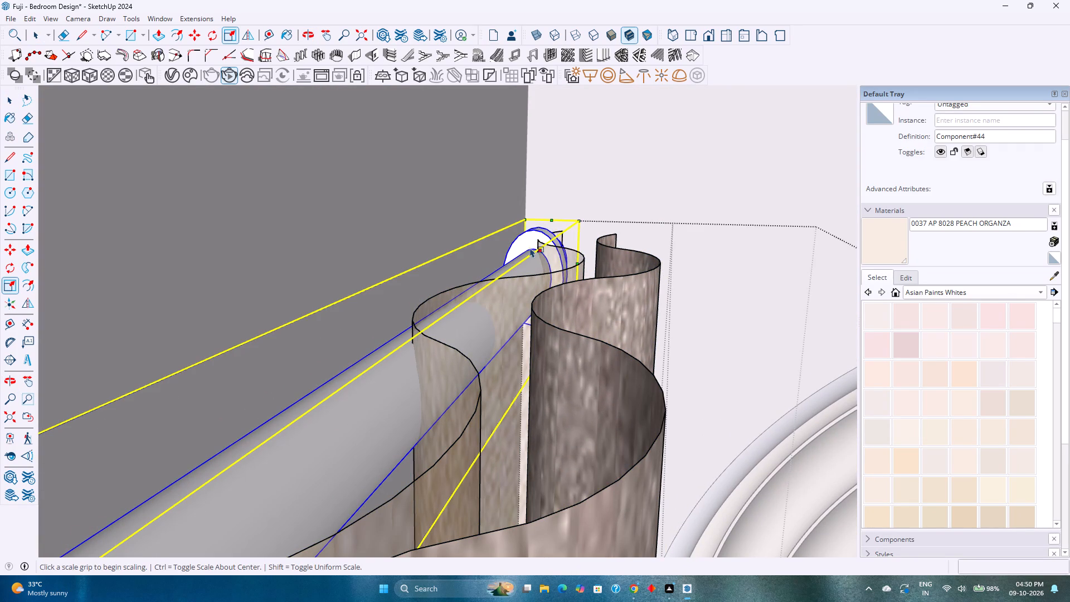
pyautogui.moveTo(519, 319); pyautogui.dragTo(416, 379, button='middle')
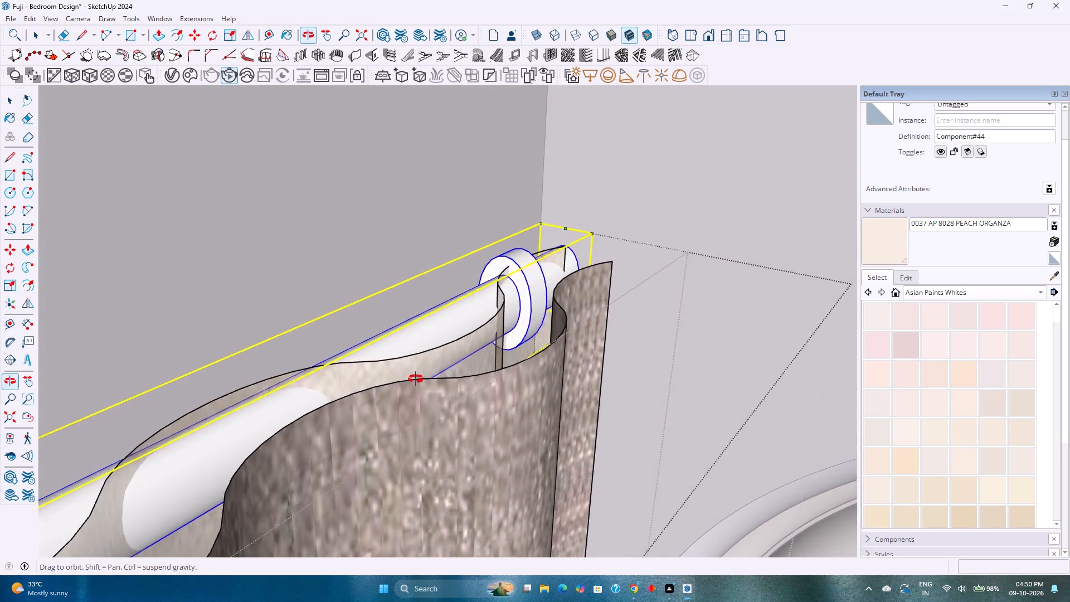
pyautogui.moveTo(416, 379); pyautogui.dragTo(479, 362, button='middle')
pyautogui.scroll(-3, 483, 342)
pyautogui.keyDown('shift'); pyautogui.moveTo(473, 344); pyautogui.dragTo(589, 250, button='middle'); pyautogui.keyUp('shift')
pyautogui.scroll(-7, 603, 239)
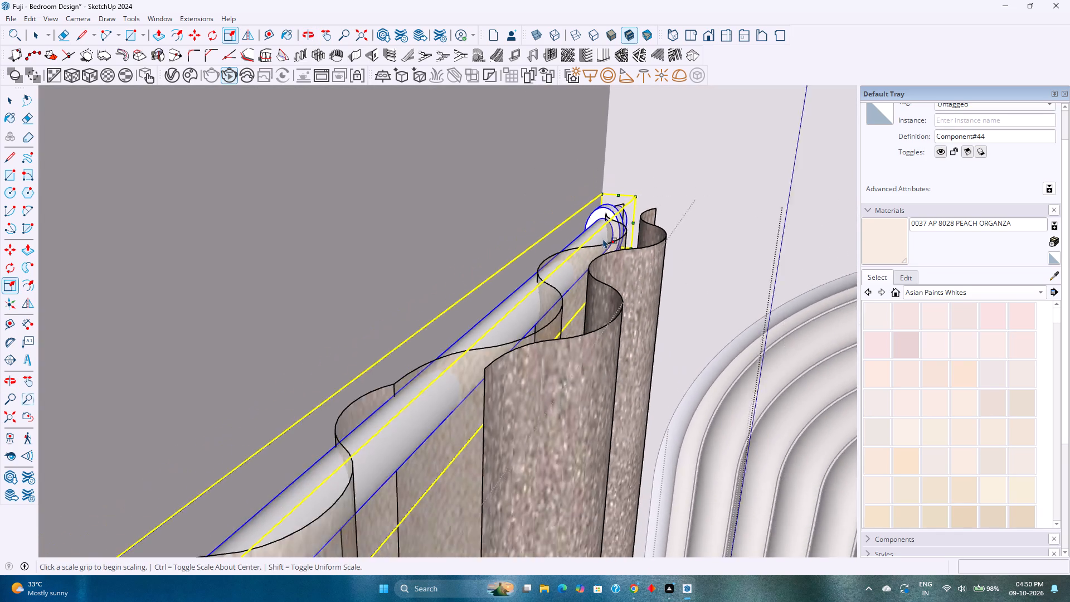
pyautogui.scroll(-4, 603, 239)
pyautogui.click(7, 423)
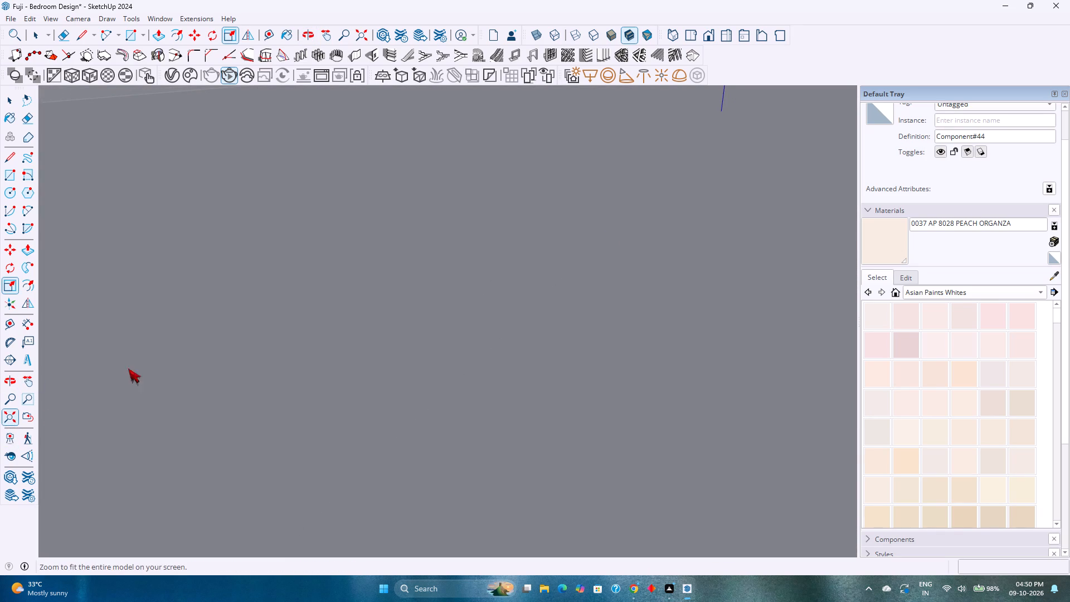
pyautogui.keyDown('shift'); pyautogui.moveTo(233, 192); pyautogui.dragTo(320, 318, button='middle'); pyautogui.keyUp('shift')
pyautogui.scroll(1, 350, 278)
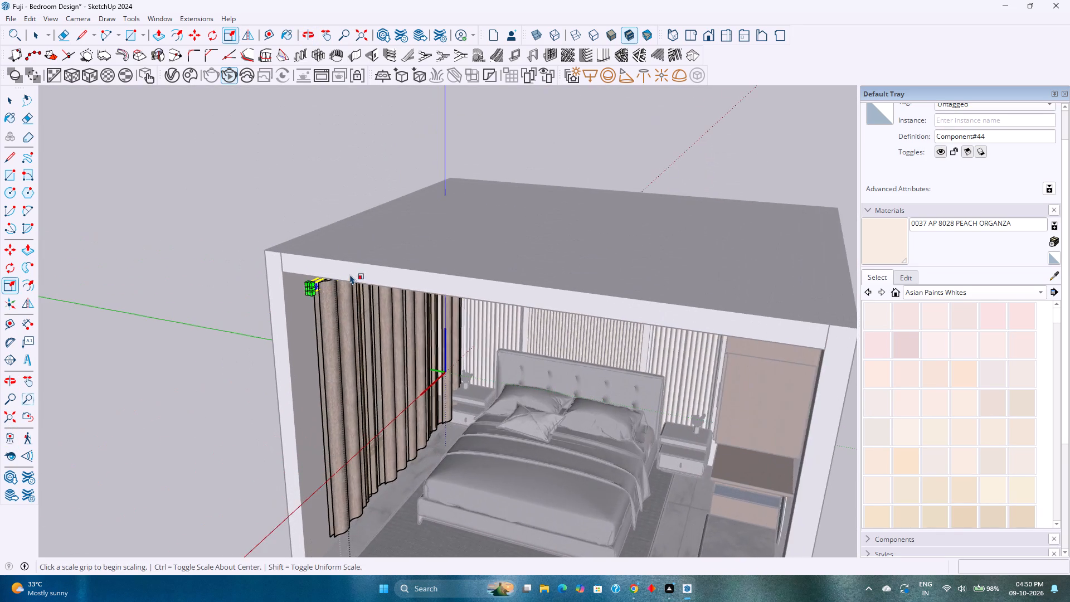
pyautogui.scroll(13, 350, 274)
pyautogui.keyDown('shift'); pyautogui.moveTo(348, 283); pyautogui.dragTo(364, 359, button='middle'); pyautogui.keyUp('shift')
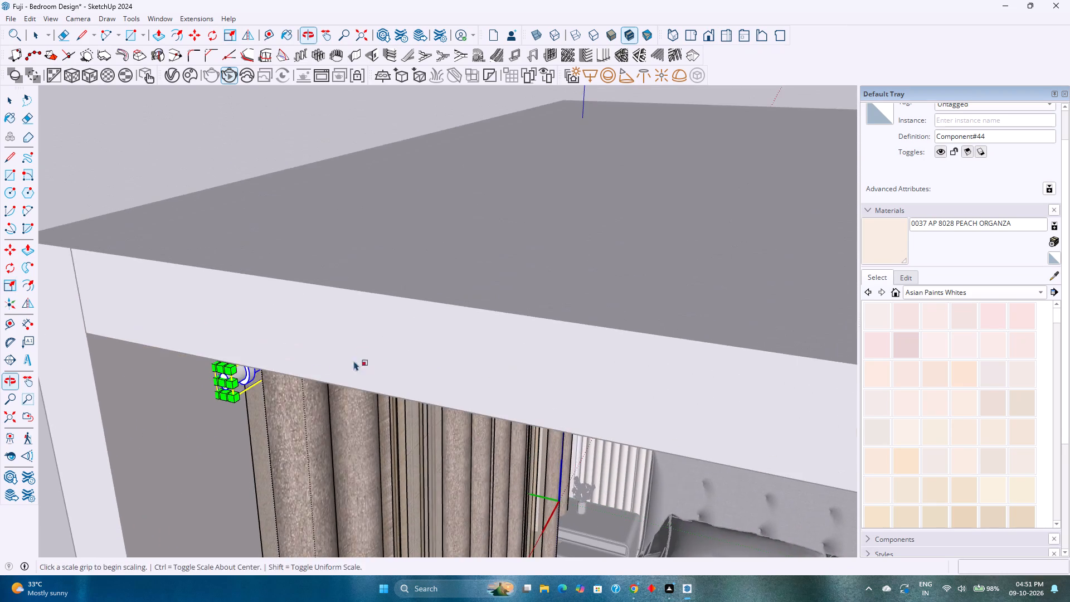
pyautogui.moveTo(315, 366); pyautogui.dragTo(301, 278, button='middle')
pyautogui.scroll(3, 403, 380)
pyautogui.scroll(2, 479, 351)
pyautogui.moveTo(513, 334); pyautogui.dragTo(425, 317, button='middle')
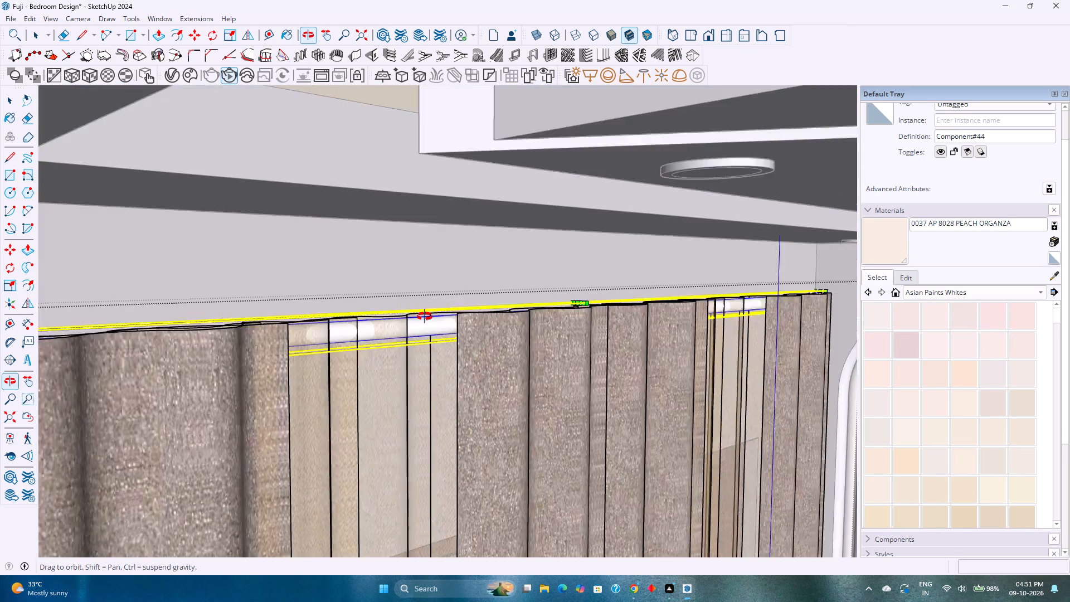
pyautogui.moveTo(425, 317); pyautogui.dragTo(461, 298, button='middle')
pyautogui.scroll(8, 570, 333)
pyautogui.moveTo(549, 324); pyautogui.dragTo(688, 352, button='middle')
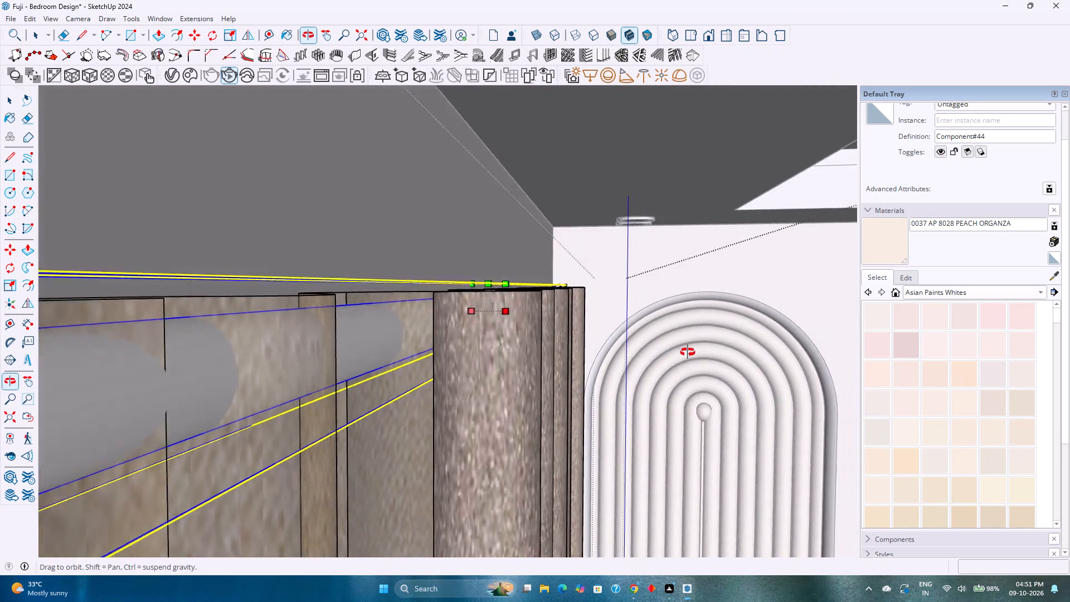
pyautogui.moveTo(688, 352); pyautogui.dragTo(695, 349, button='middle')
pyautogui.scroll(1, 695, 349)
pyautogui.moveTo(417, 346); pyautogui.dragTo(453, 351, button='middle')
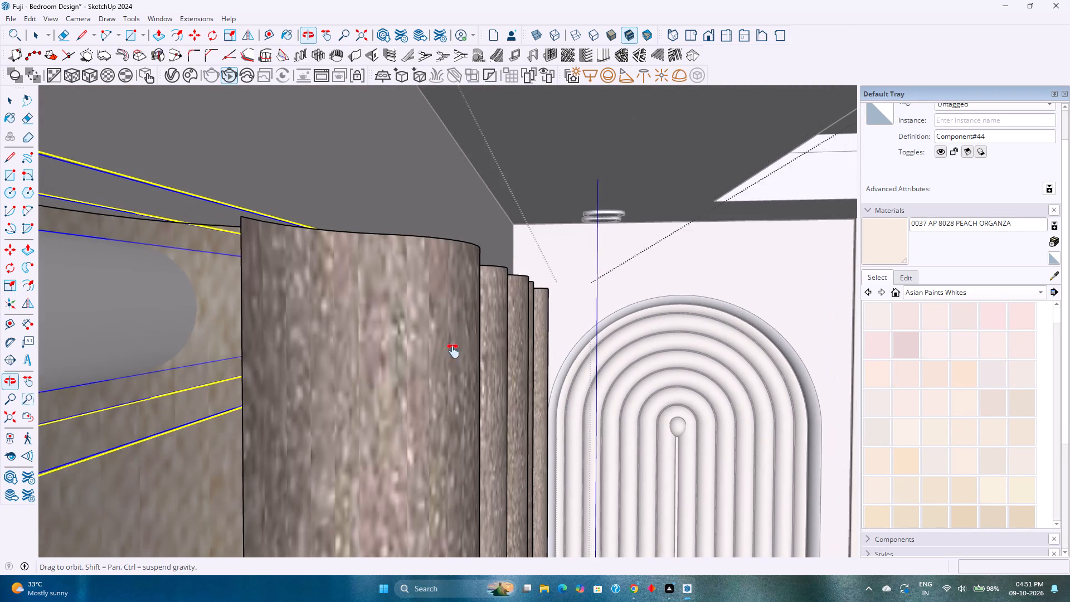
pyautogui.moveTo(453, 351); pyautogui.dragTo(592, 371, button='middle')
pyautogui.moveTo(450, 366); pyautogui.dragTo(469, 357, button='middle')
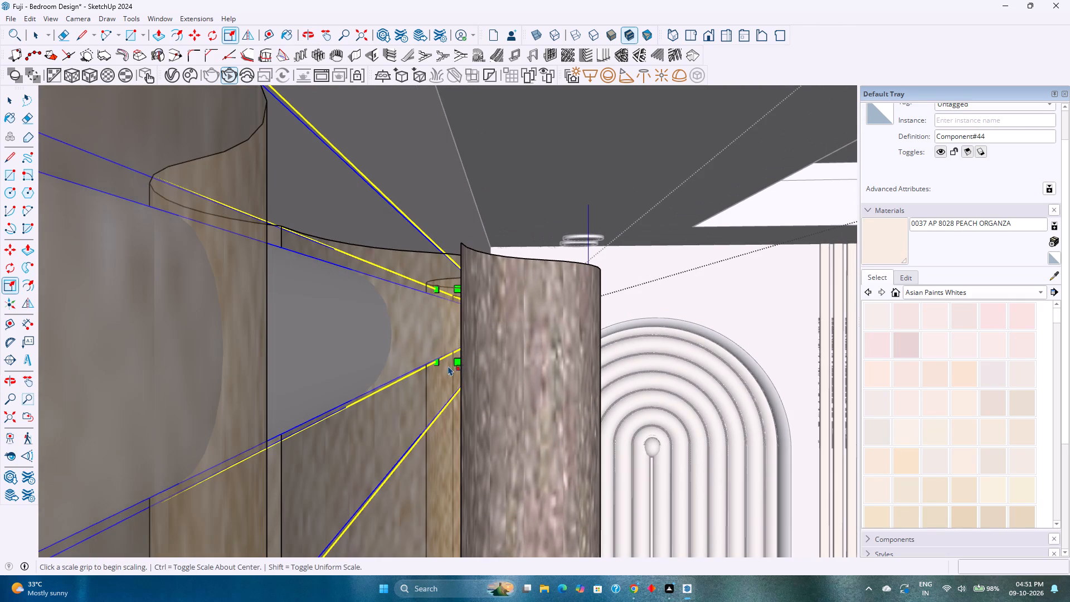
pyautogui.click(454, 362)
pyautogui.scroll(-4, 448, 339)
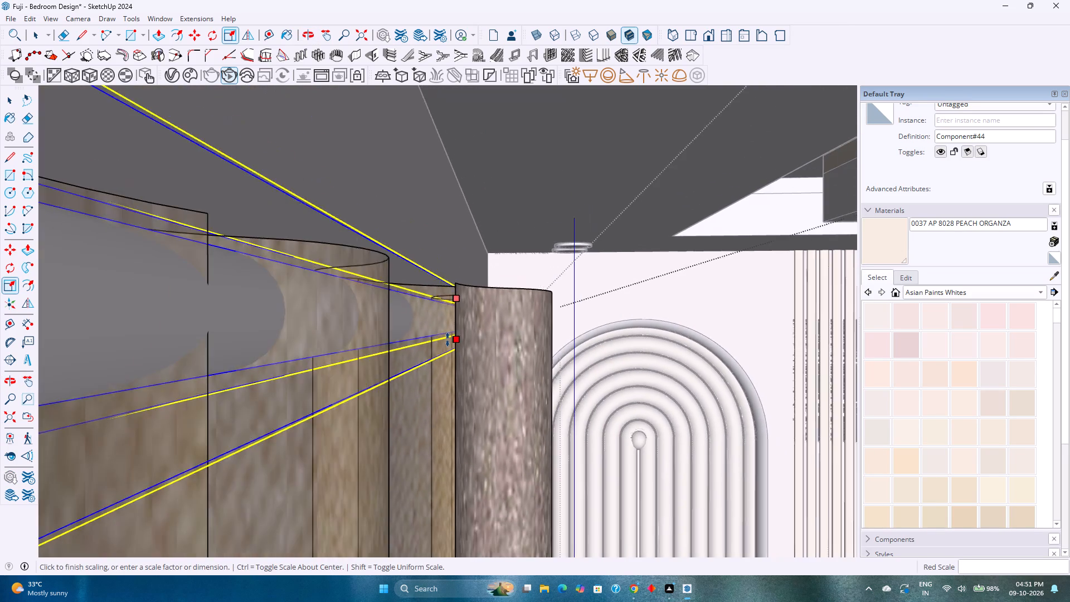
pyautogui.scroll(-20, 448, 339)
pyautogui.scroll(-10, 448, 339)
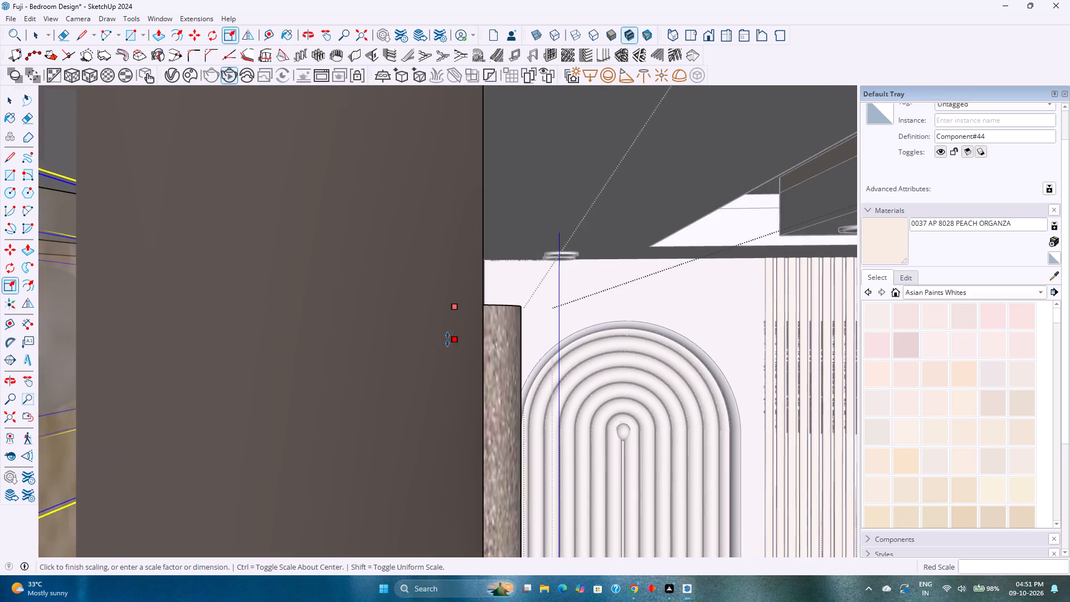
pyautogui.scroll(-20, 448, 339)
pyautogui.scroll(-9, 448, 339)
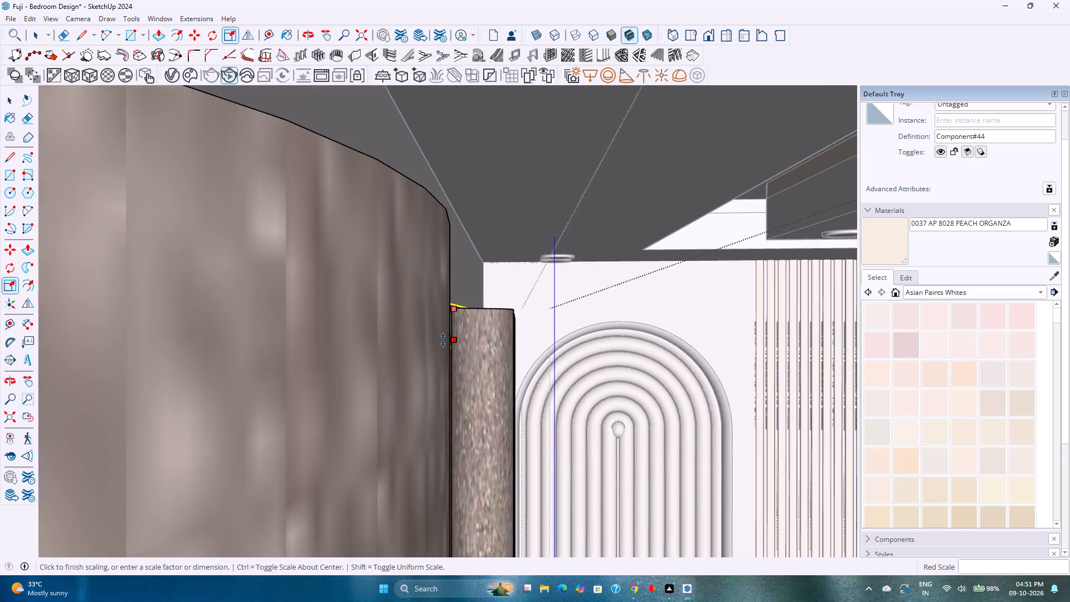
pyautogui.scroll(-8, 443, 340)
pyautogui.moveTo(443, 340); pyautogui.dragTo(417, 345, button='middle')
pyautogui.scroll(-17, 415, 342)
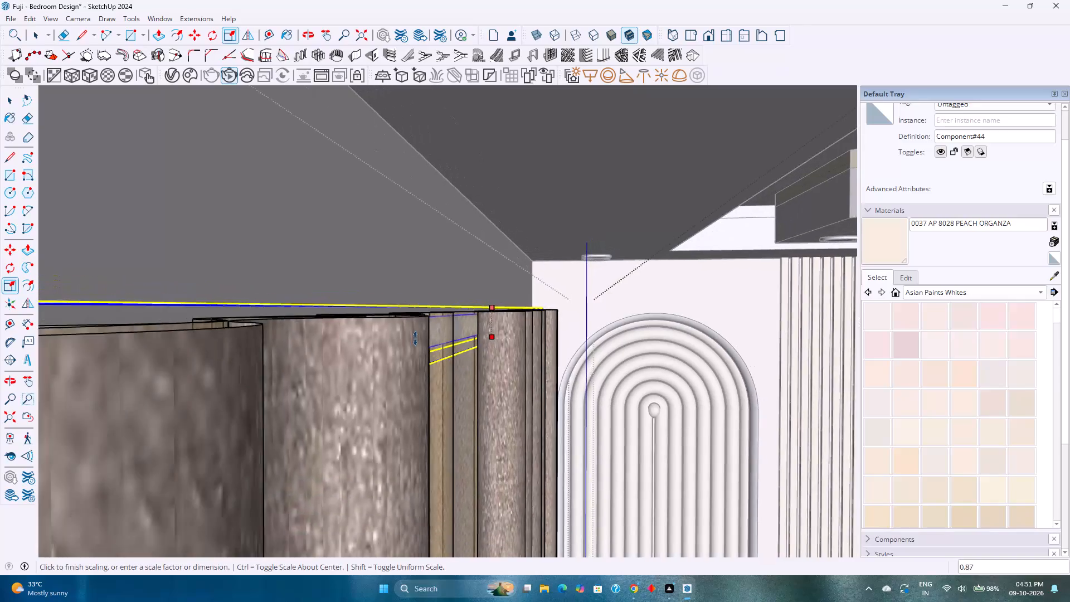
pyautogui.scroll(-16, 415, 338)
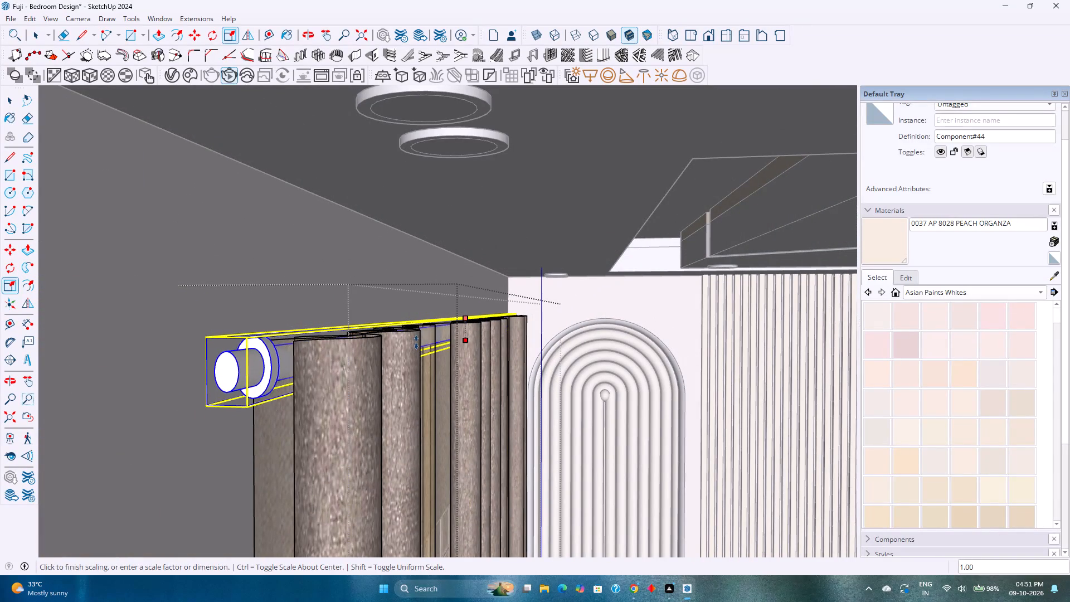
pyautogui.scroll(-5, 416, 339)
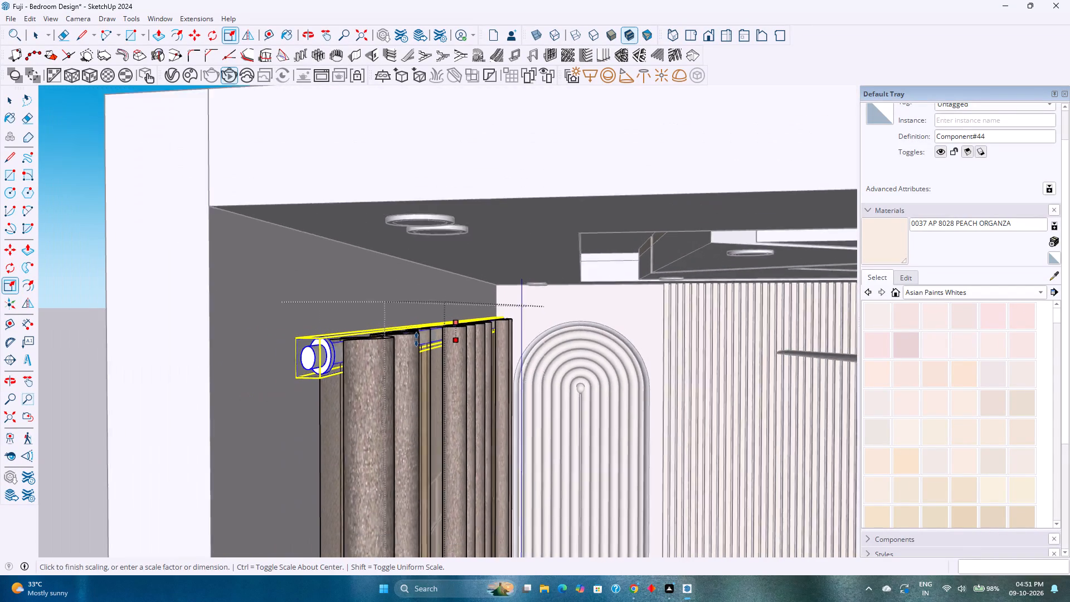
pyautogui.scroll(-3, 416, 339)
pyautogui.scroll(3, 417, 337)
pyautogui.scroll(7, 348, 358)
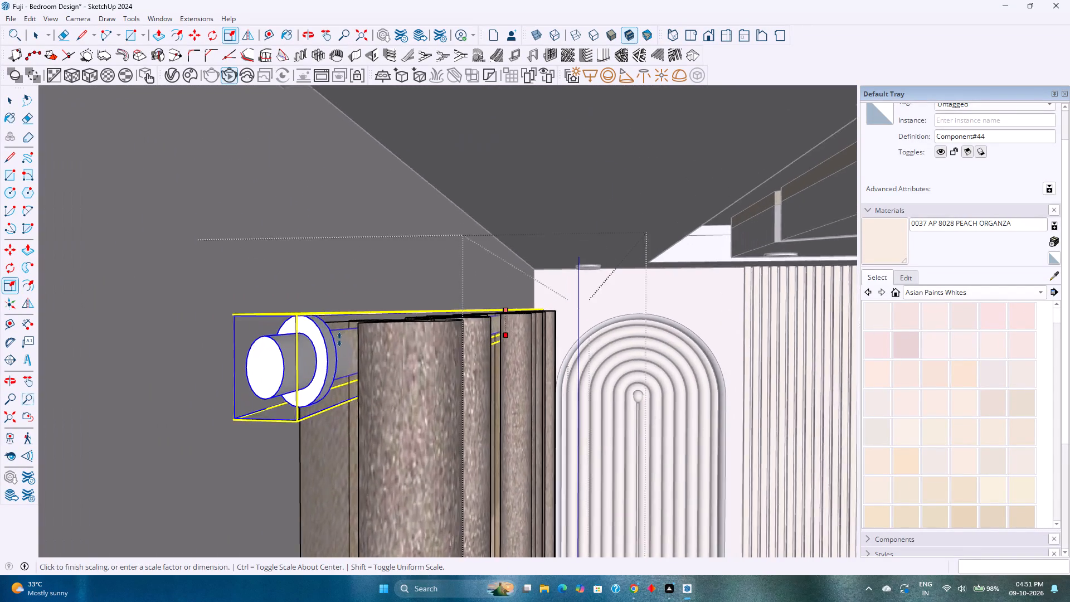
pyautogui.scroll(4, 339, 339)
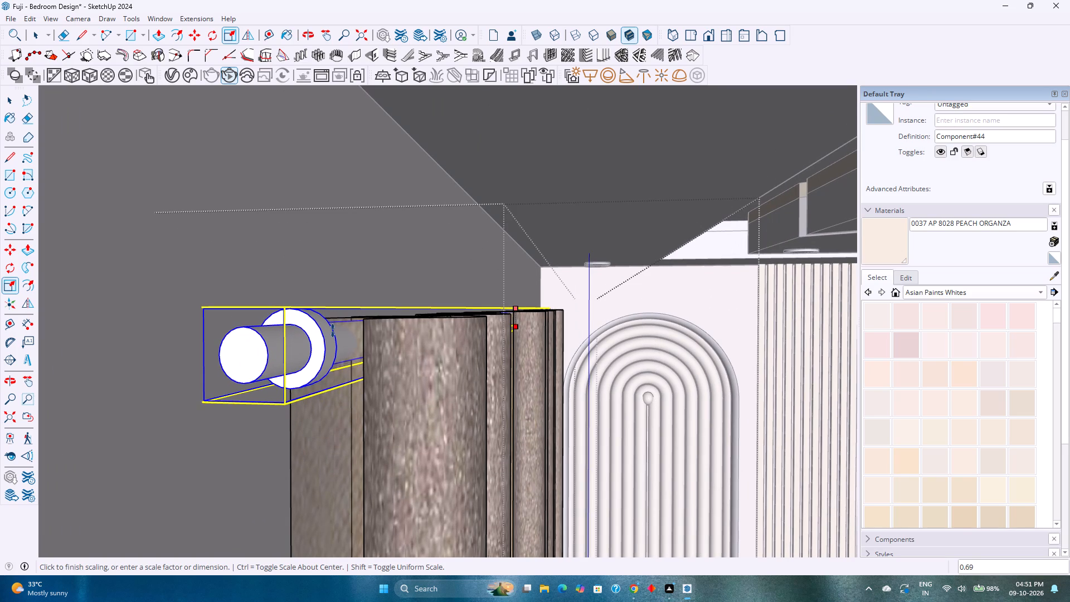
pyautogui.click(333, 327)
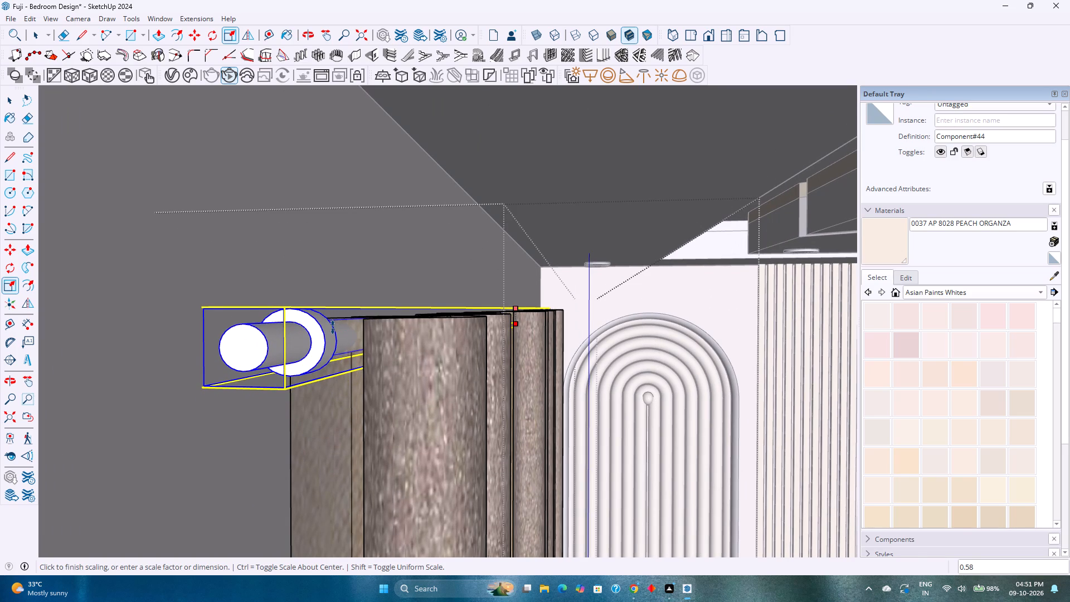
pyautogui.press('space')
pyautogui.press('Escape')
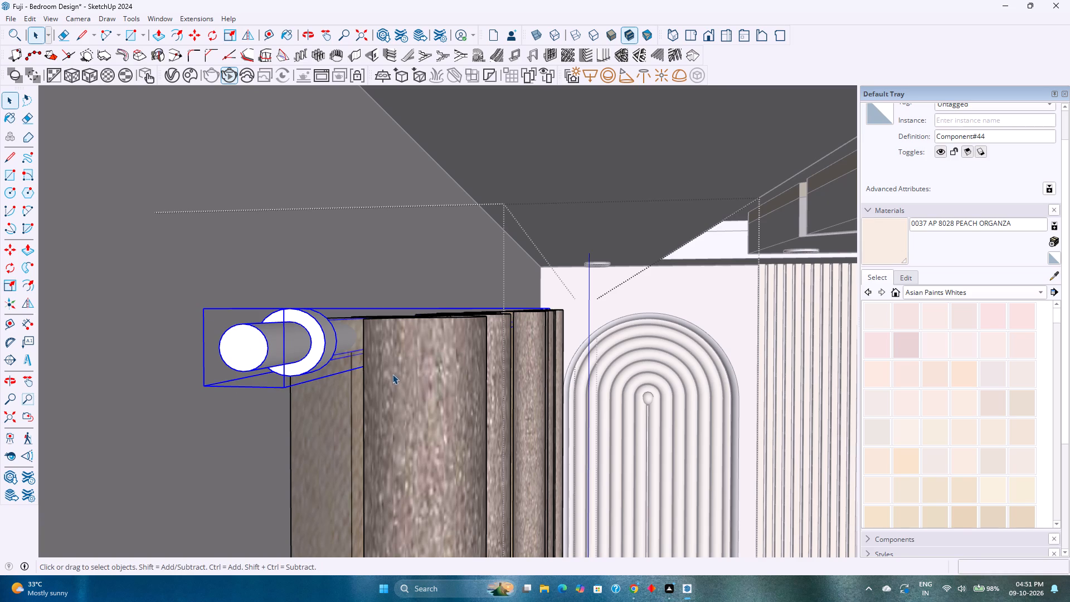
# Scale the nested curtain2 component's depth along the green axis to about 0.79, keeping its back at the window wall.
pyautogui.click(402, 377)
pyautogui.press('s')
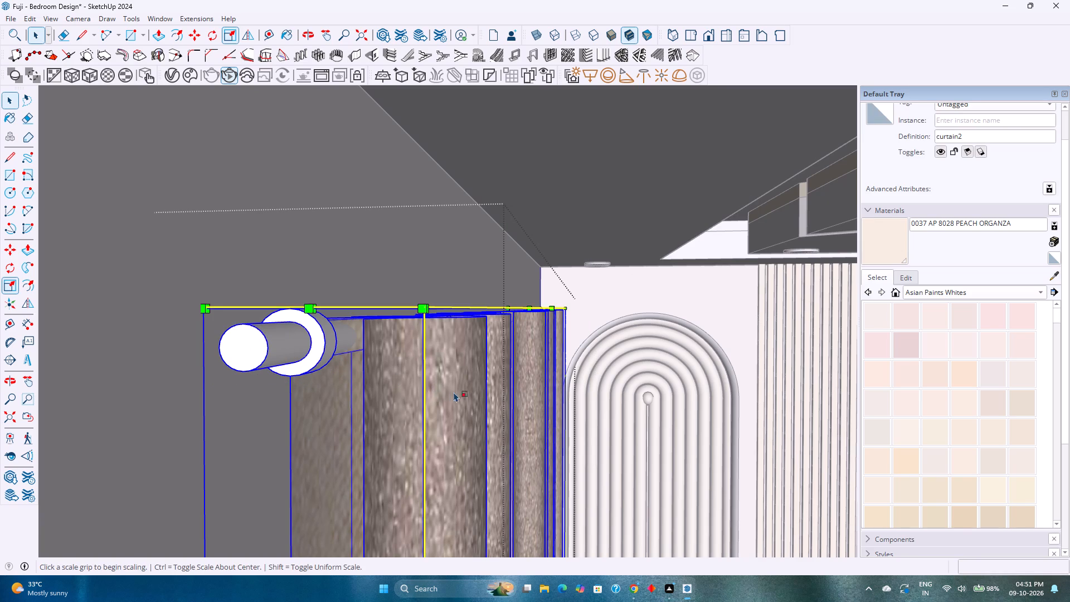
pyautogui.scroll(-14, 461, 387)
pyautogui.keyDown('shift'); pyautogui.moveTo(492, 409); pyautogui.dragTo(447, 328, button='middle'); pyautogui.keyUp('shift')
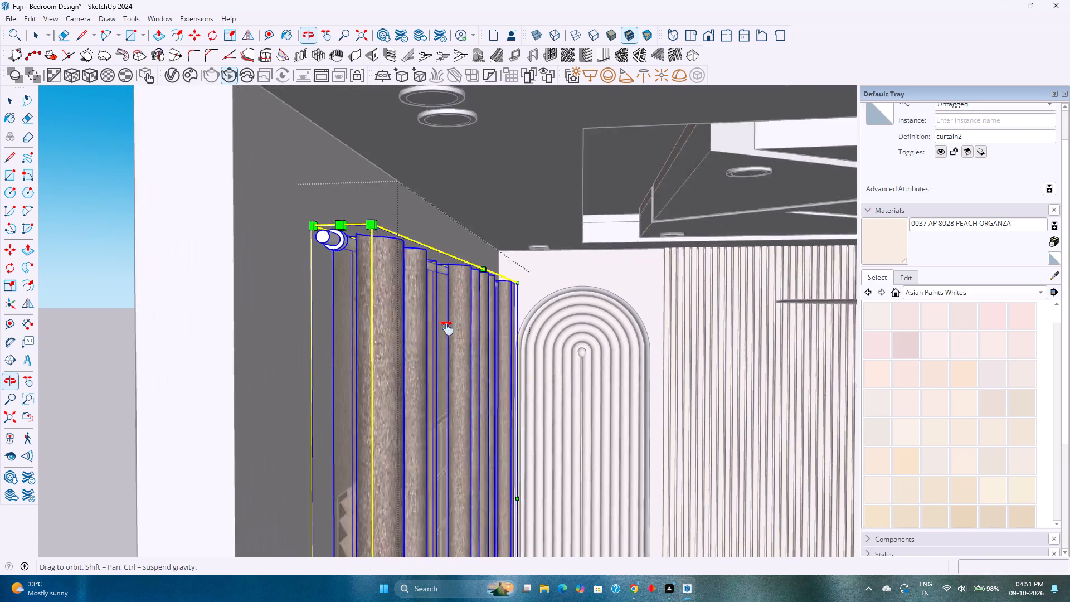
pyautogui.keyDown('shift'); pyautogui.moveTo(447, 328); pyautogui.dragTo(438, 296, button='middle'); pyautogui.keyUp('shift')
pyautogui.scroll(-4, 455, 341)
pyautogui.keyDown('shift'); pyautogui.moveTo(454, 360); pyautogui.dragTo(437, 278, button='middle'); pyautogui.keyUp('shift')
pyautogui.scroll(-2, 454, 326)
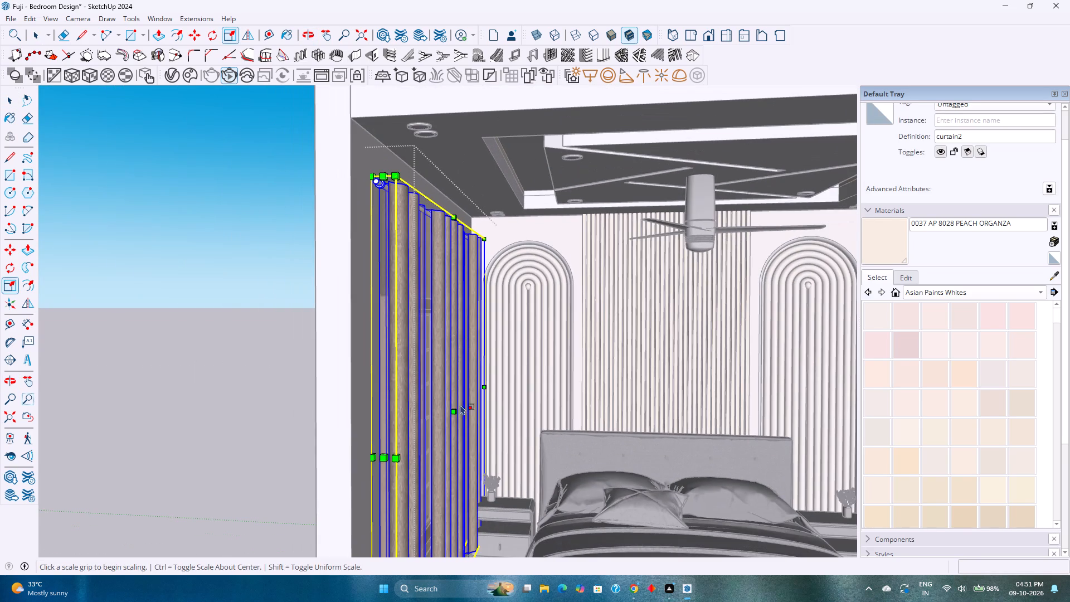
pyautogui.click(456, 412)
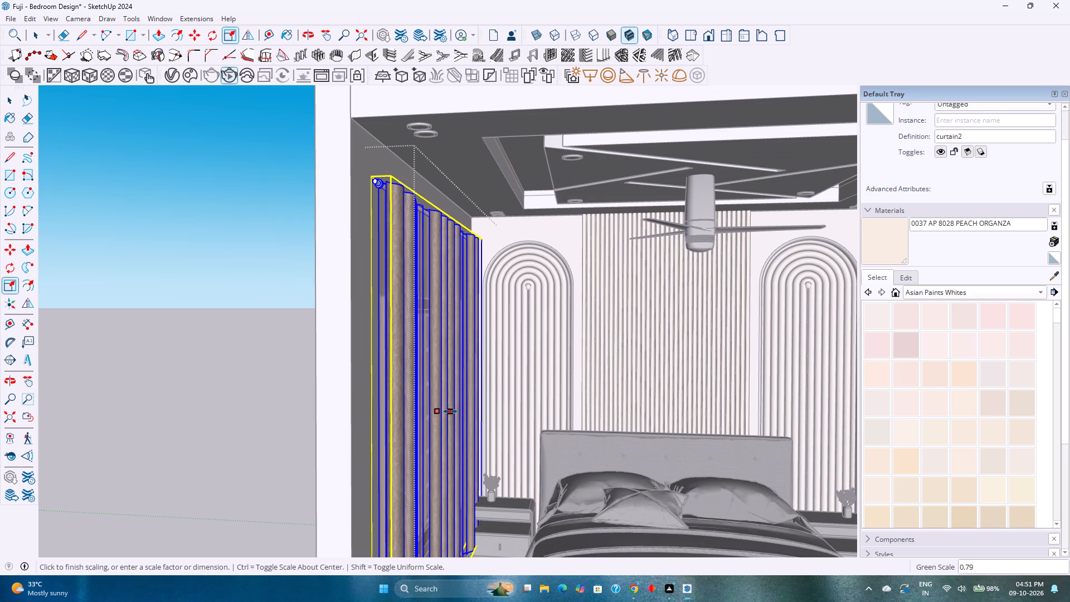
pyautogui.click(450, 411)
# Clear the selection and examine how the curtain and its rod sit along the window wall.
pyautogui.moveTo(391, 337); pyautogui.dragTo(434, 396, button='middle')
pyautogui.scroll(11, 444, 288)
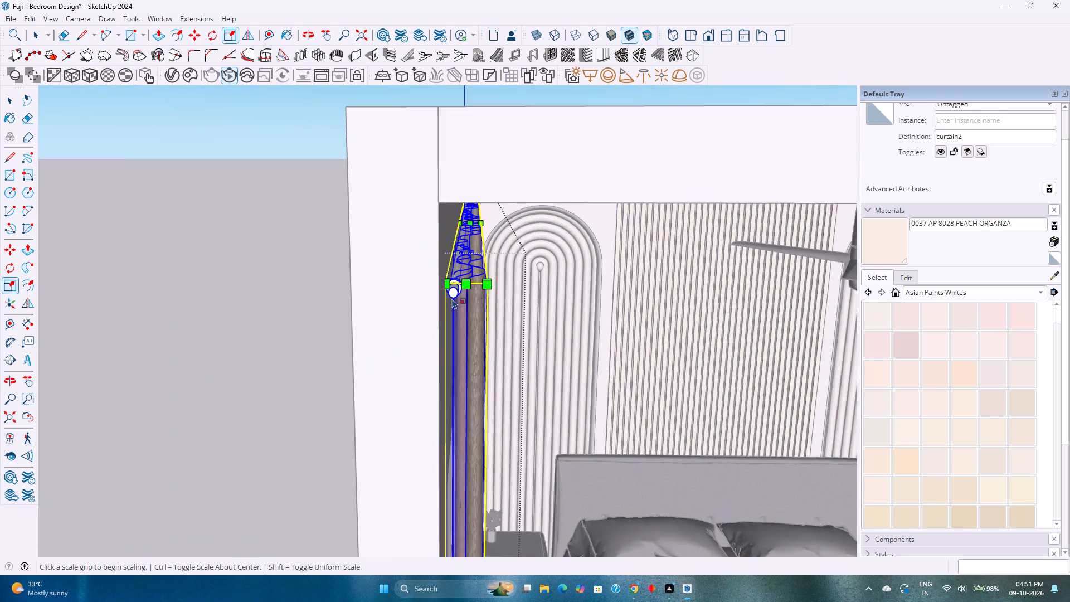
pyautogui.scroll(10, 452, 299)
pyautogui.moveTo(454, 293); pyautogui.dragTo(412, 239, button='middle')
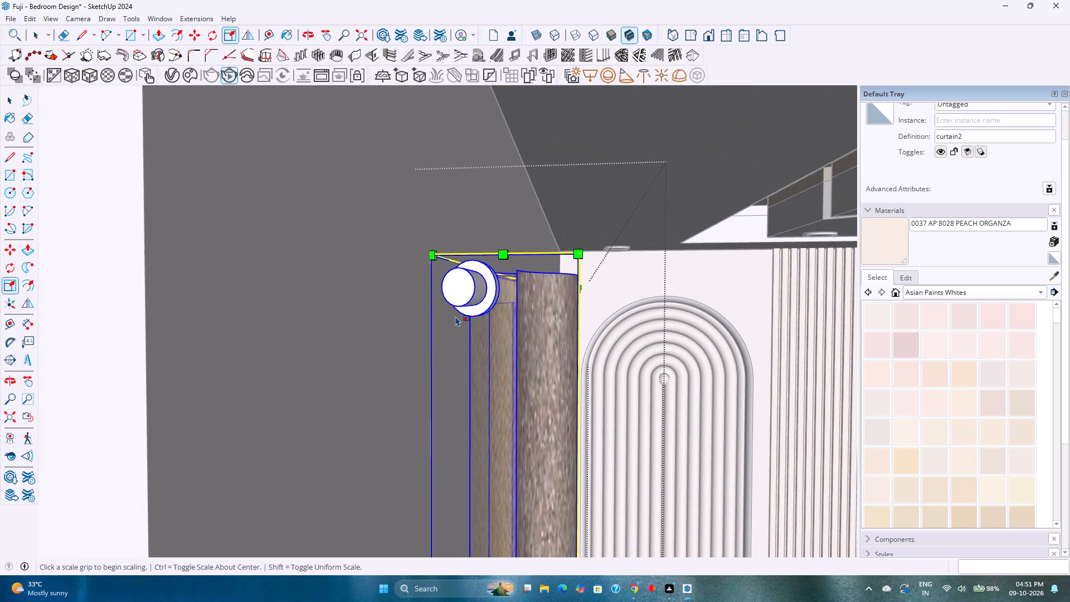
pyautogui.press('Escape')
pyautogui.press('Escape')
pyautogui.press('Escape')
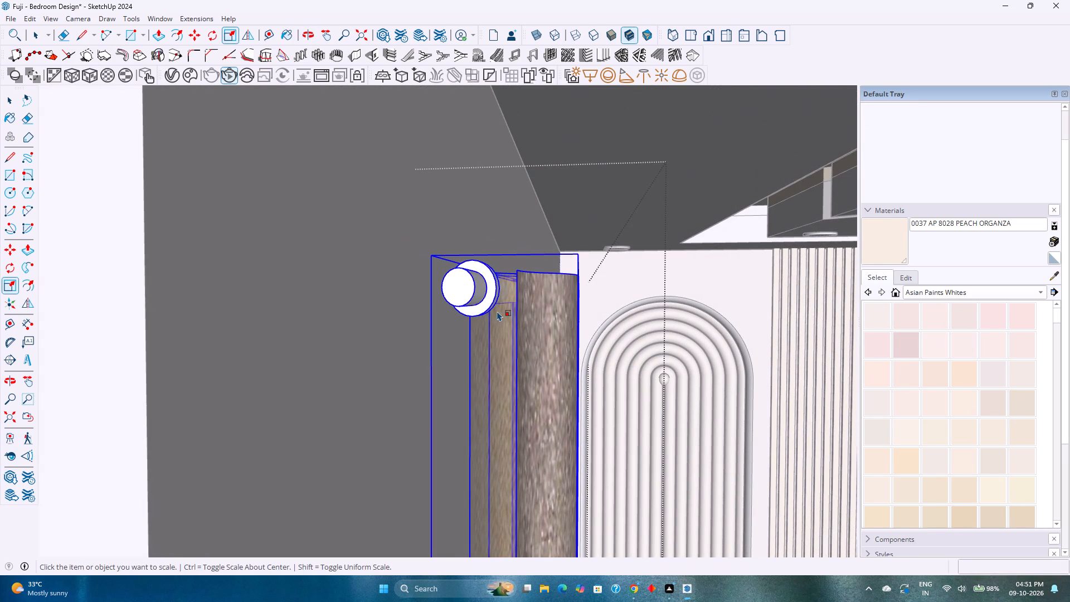
pyautogui.press('Escape')
pyautogui.press('Escape')
pyautogui.press('Escape')
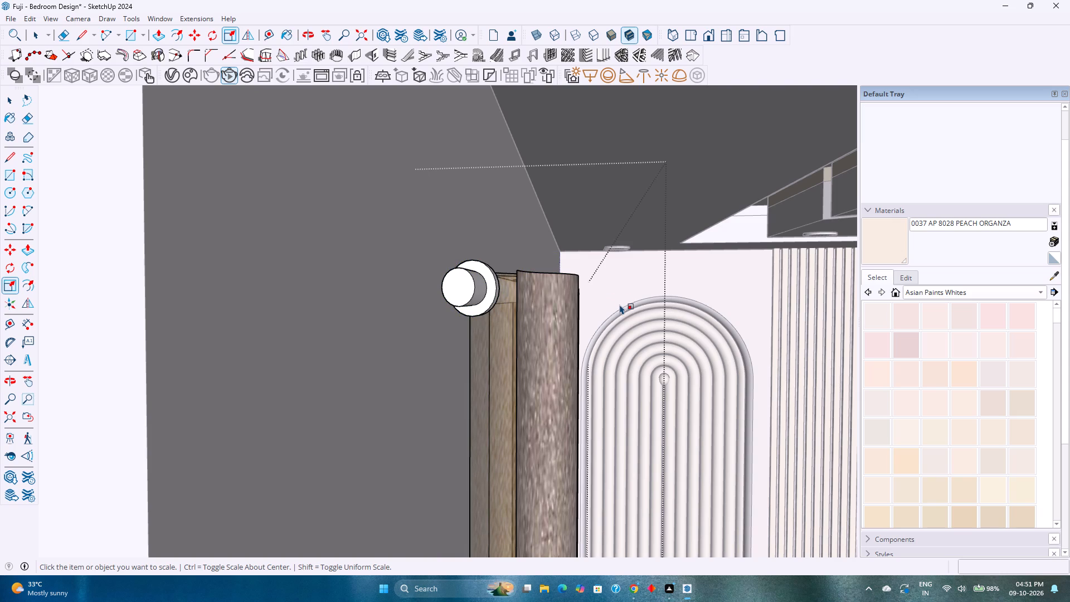
pyautogui.moveTo(620, 304); pyautogui.dragTo(522, 287, button='middle')
pyautogui.scroll(1, 522, 287)
pyautogui.scroll(-11, 522, 287)
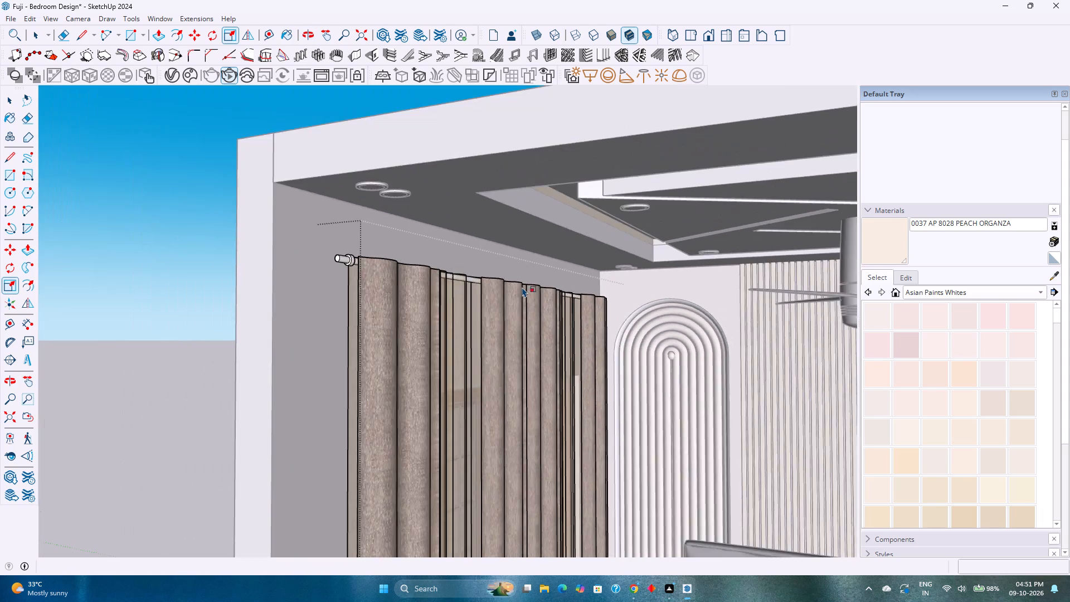
pyautogui.scroll(-2, 522, 287)
pyautogui.scroll(3, 638, 277)
pyautogui.press('Escape')
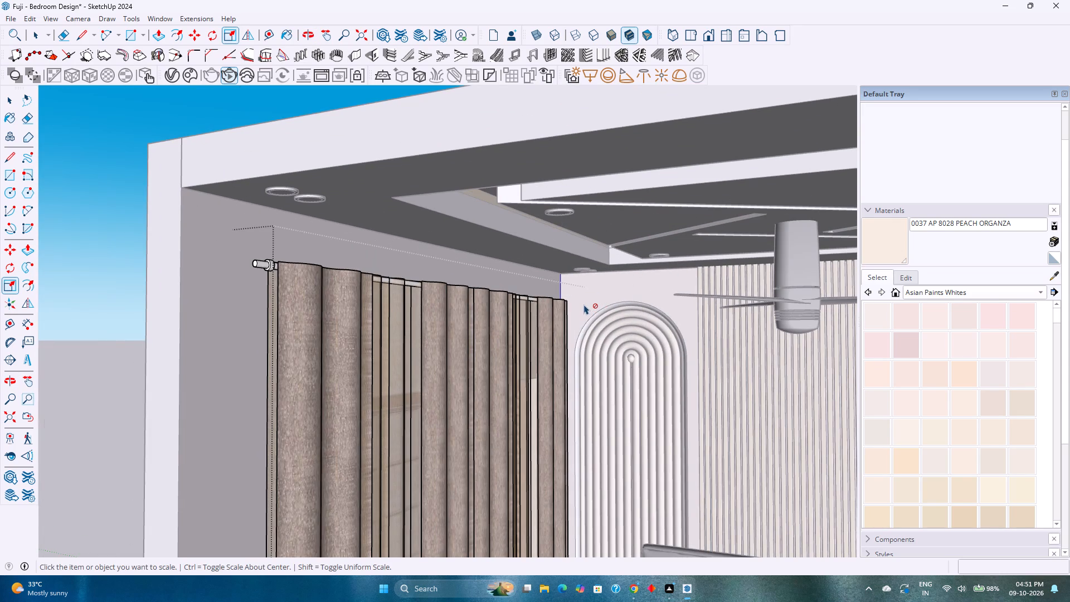
pyautogui.press('Escape')
pyautogui.scroll(-8, 451, 302)
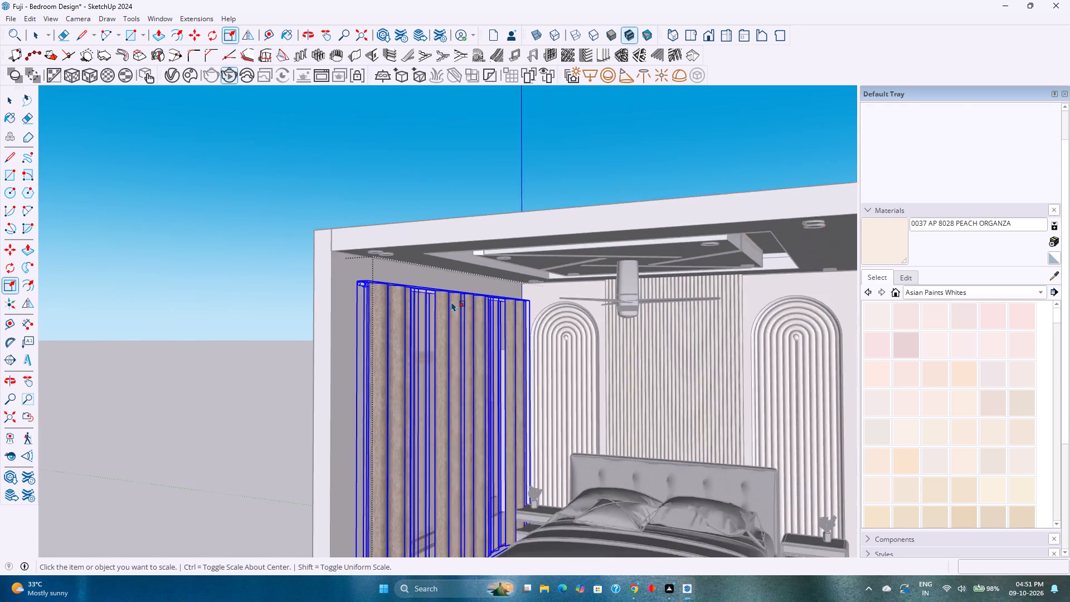
# Inside the room group, place vertical guides on the headboard wall 4.5" from the window-wall corner and another 1" farther out.
pyautogui.scroll(-3, 451, 302)
pyautogui.press('space')
pyautogui.press('Escape')
pyautogui.moveTo(451, 301); pyautogui.dragTo(509, 305, button='middle')
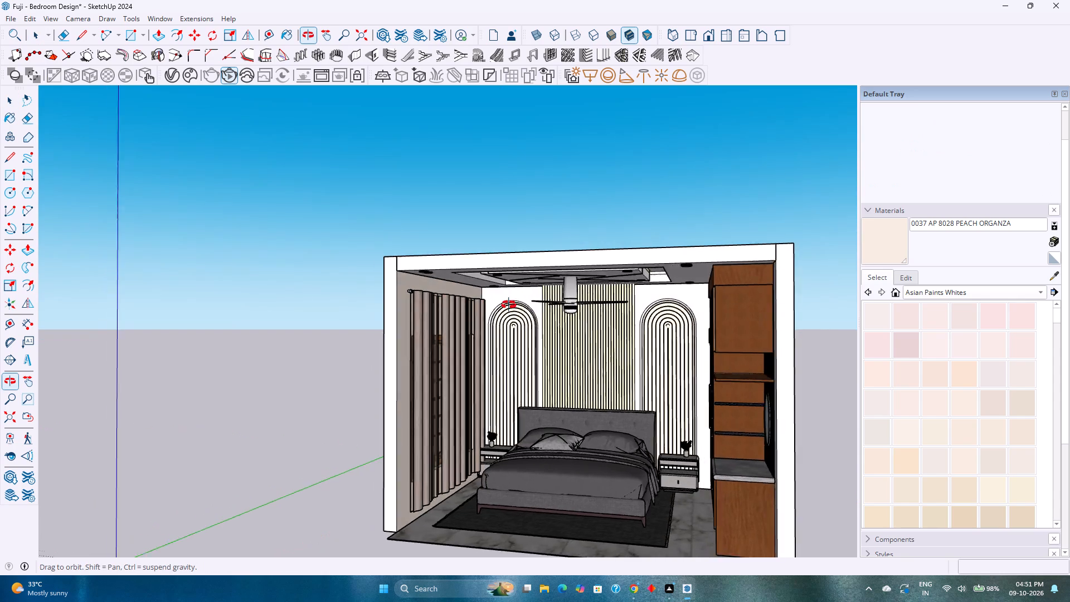
pyautogui.moveTo(509, 305); pyautogui.dragTo(472, 313, button='middle')
pyautogui.scroll(11, 490, 294)
pyautogui.moveTo(489, 296); pyautogui.dragTo(516, 290, button='middle')
pyautogui.doubleClick(537, 304)
pyautogui.scroll(4, 537, 304)
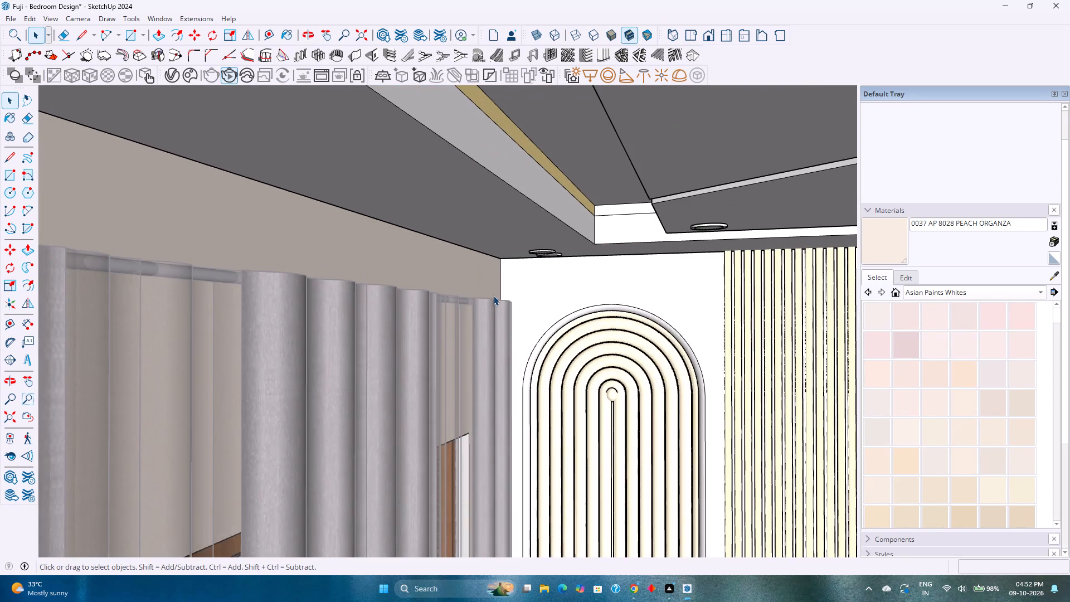
pyautogui.scroll(-10, 493, 295)
pyautogui.scroll(11, 507, 290)
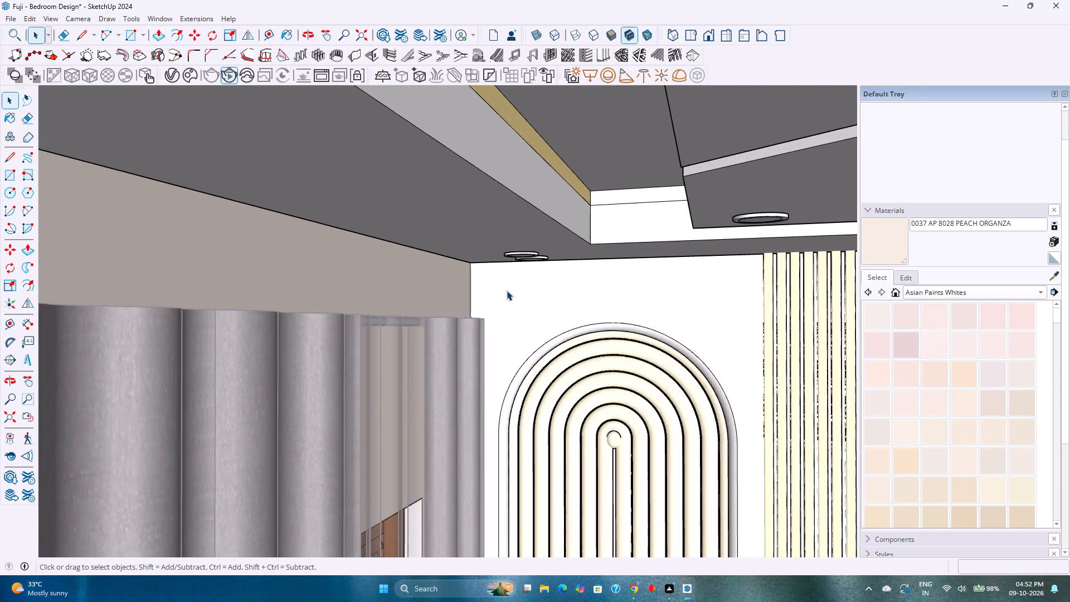
pyautogui.scroll(8, 507, 290)
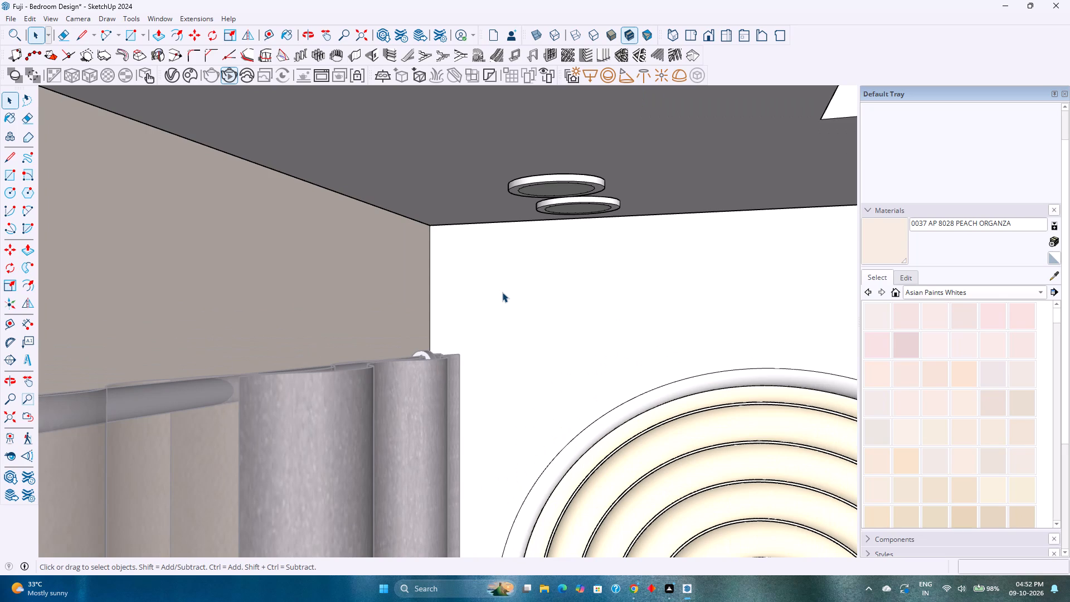
pyautogui.click(502, 292)
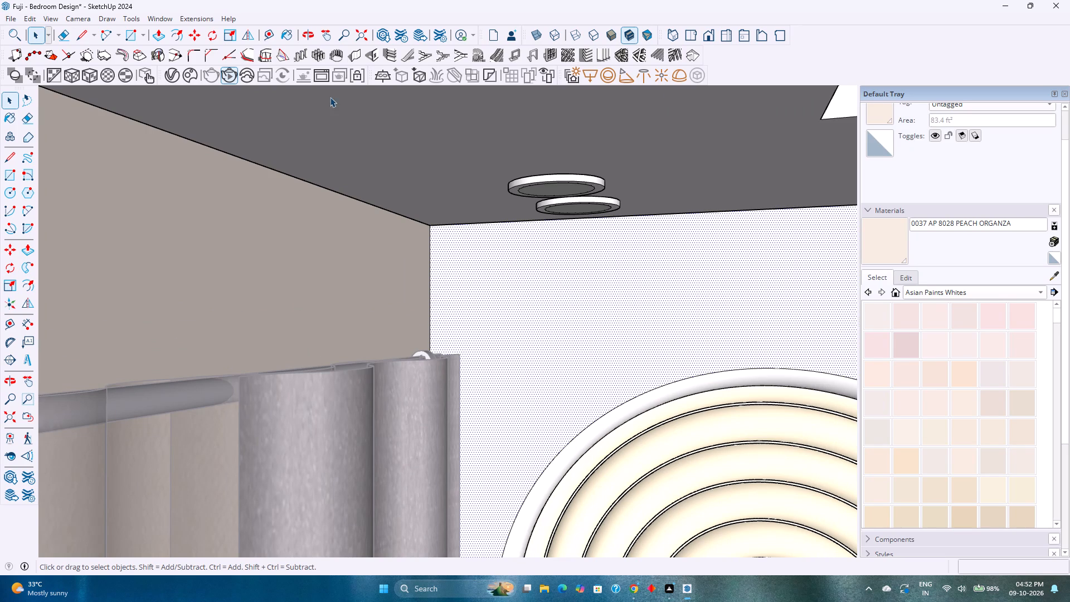
pyautogui.click(261, 29)
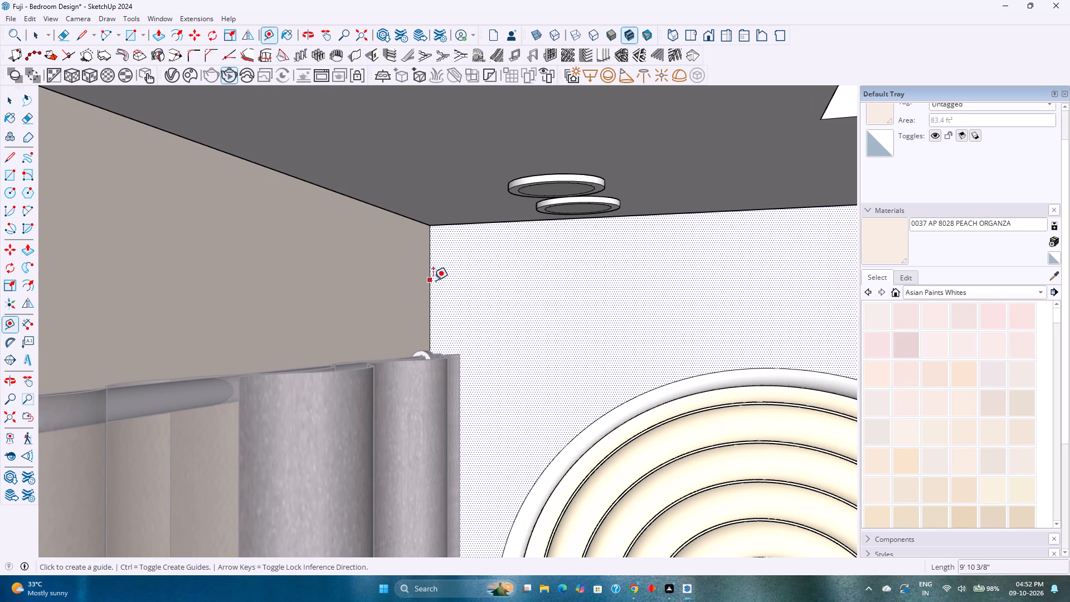
pyautogui.click(433, 280)
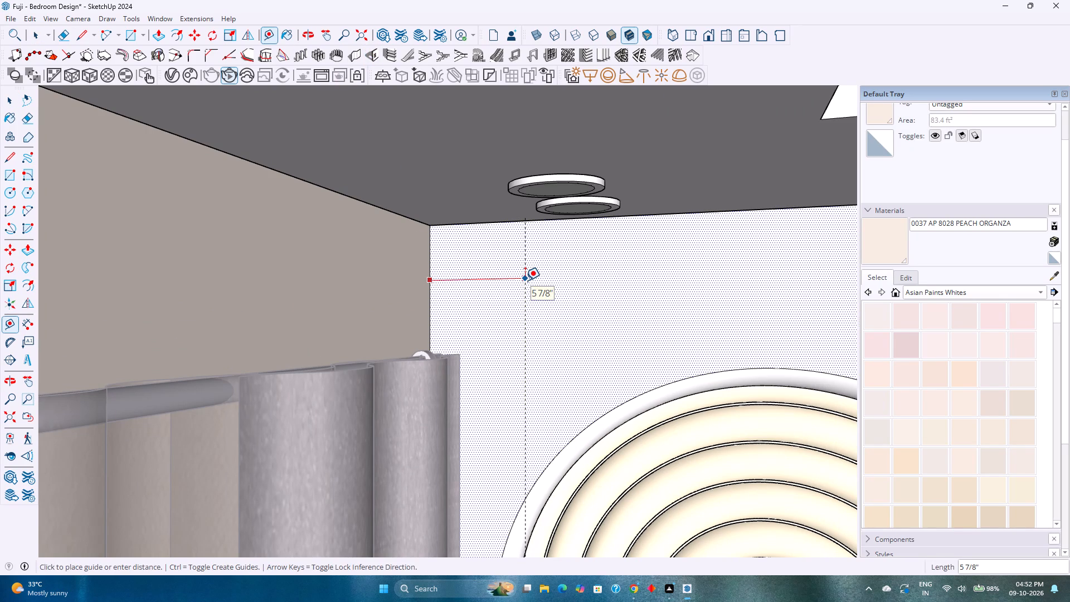
pyautogui.moveTo(525, 280); pyautogui.dragTo(599, 303, button='middle')
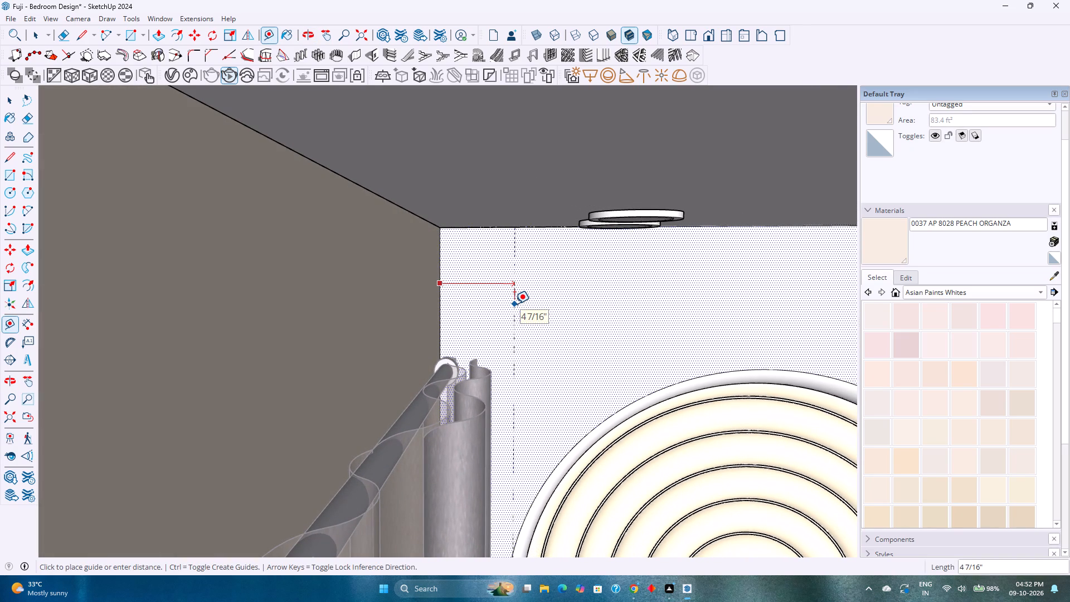
pyautogui.write('4.5')
pyautogui.press('Return')
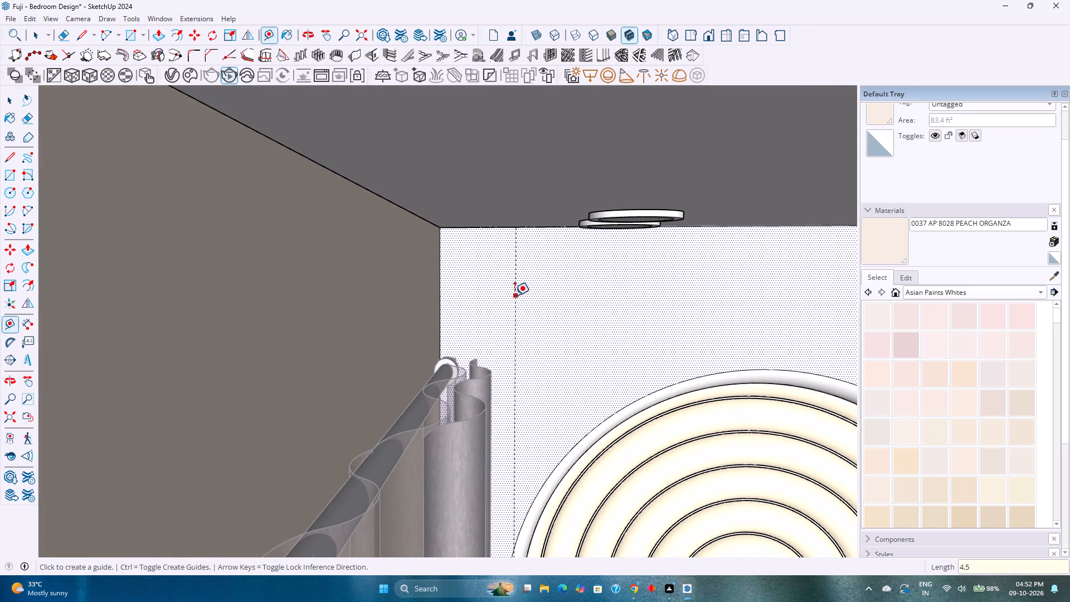
pyautogui.click(514, 295)
pyautogui.press('1')
pyautogui.press('Return')
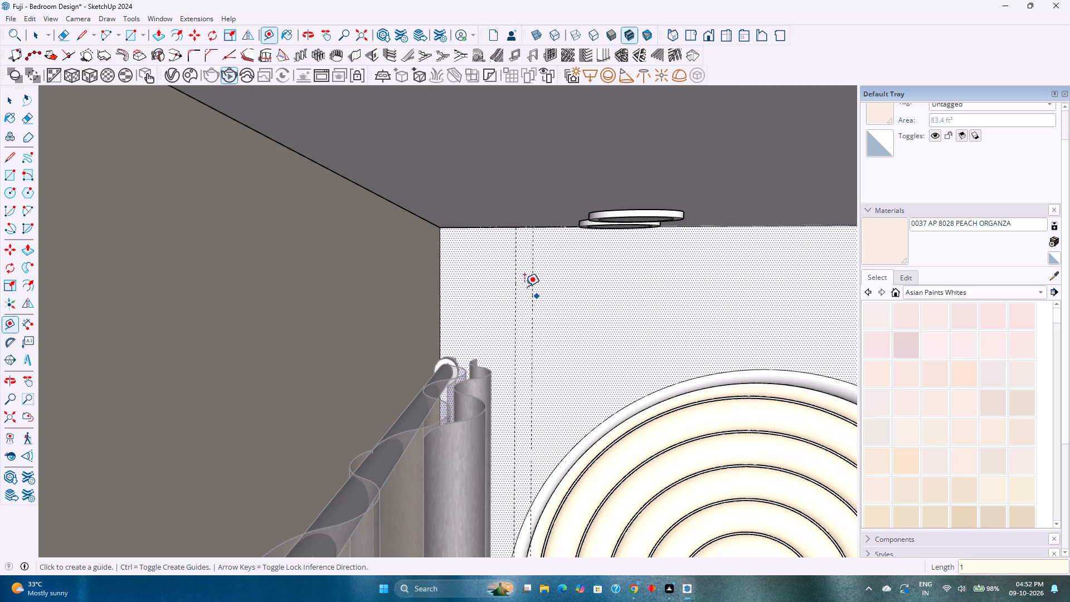
# Place a horizontal guide on the headboard wall 11" below the ceiling edge.
pyautogui.click(504, 229)
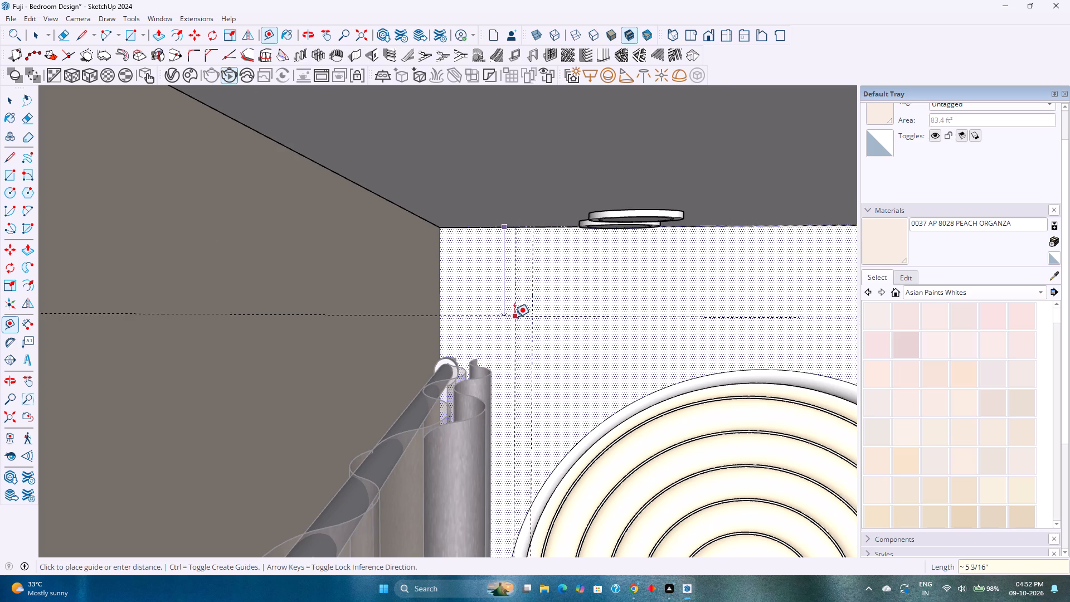
pyautogui.scroll(-1, 524, 386)
pyautogui.keyDown('shift'); pyautogui.moveTo(523, 389); pyautogui.dragTo(523, 389, button='middle'); pyautogui.keyUp('shift')
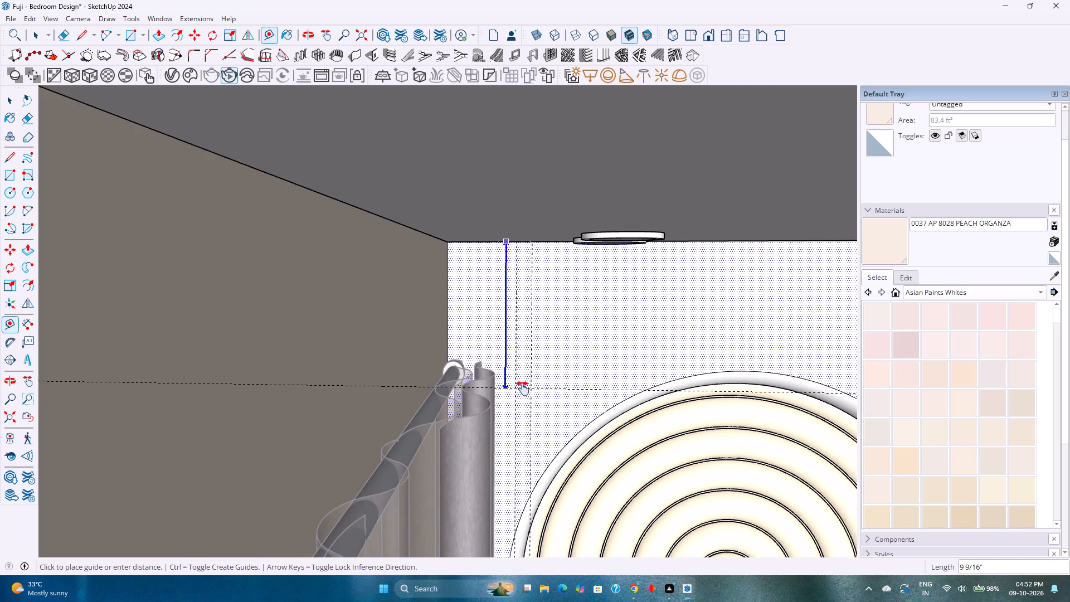
pyautogui.keyDown('shift'); pyautogui.moveTo(523, 389); pyautogui.dragTo(474, 297, button='middle'); pyautogui.keyUp('shift')
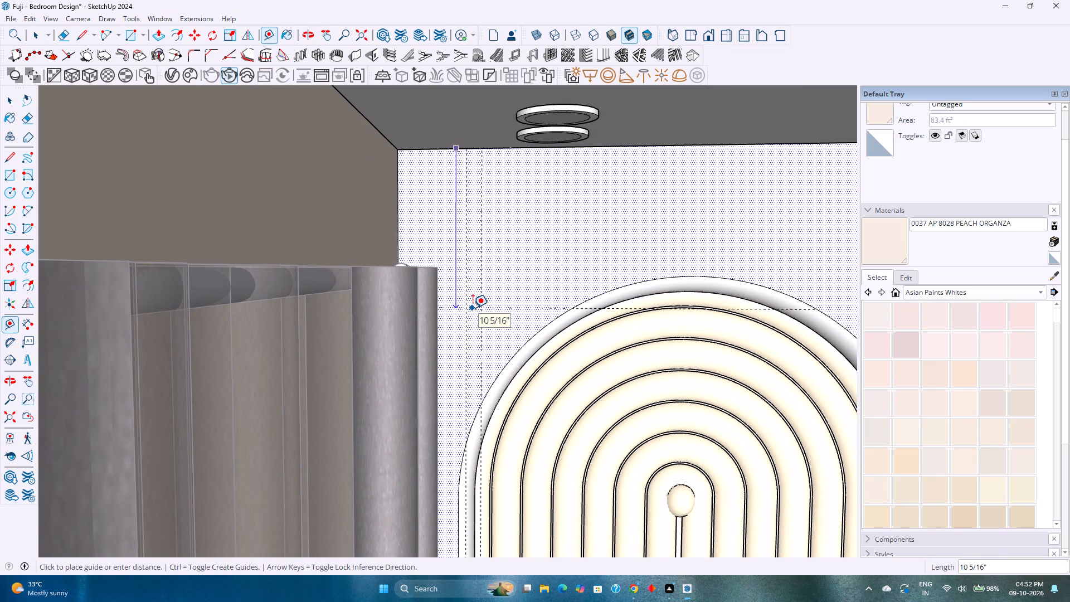
pyautogui.write('11')
pyautogui.press('Return')
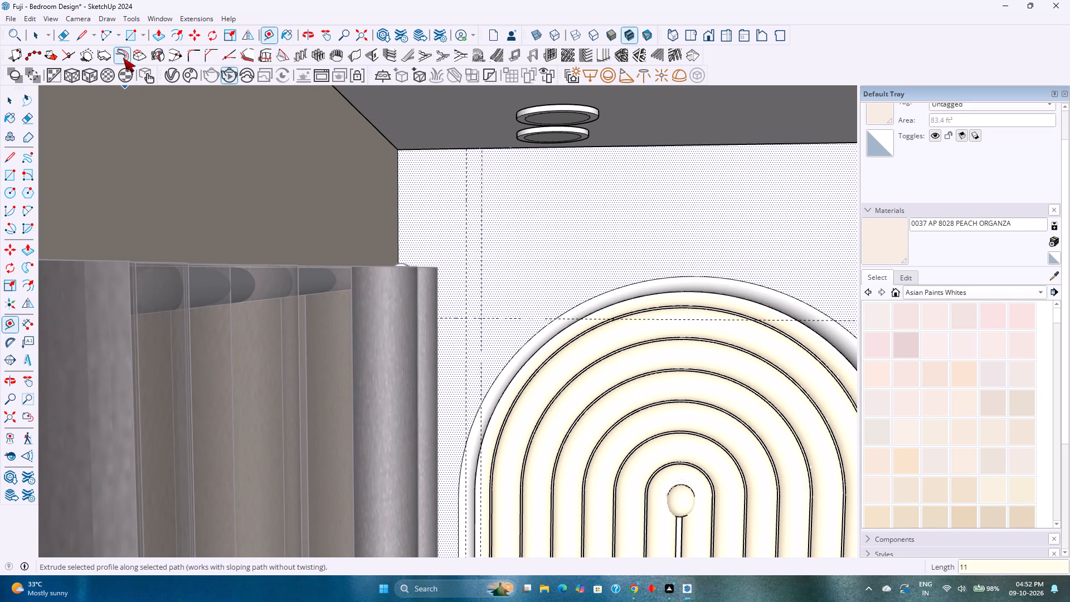
# Draw a 1" by 11" rectangle between the guides on the headboard wall, starting at the ceiling edge.
pyautogui.click(124, 35)
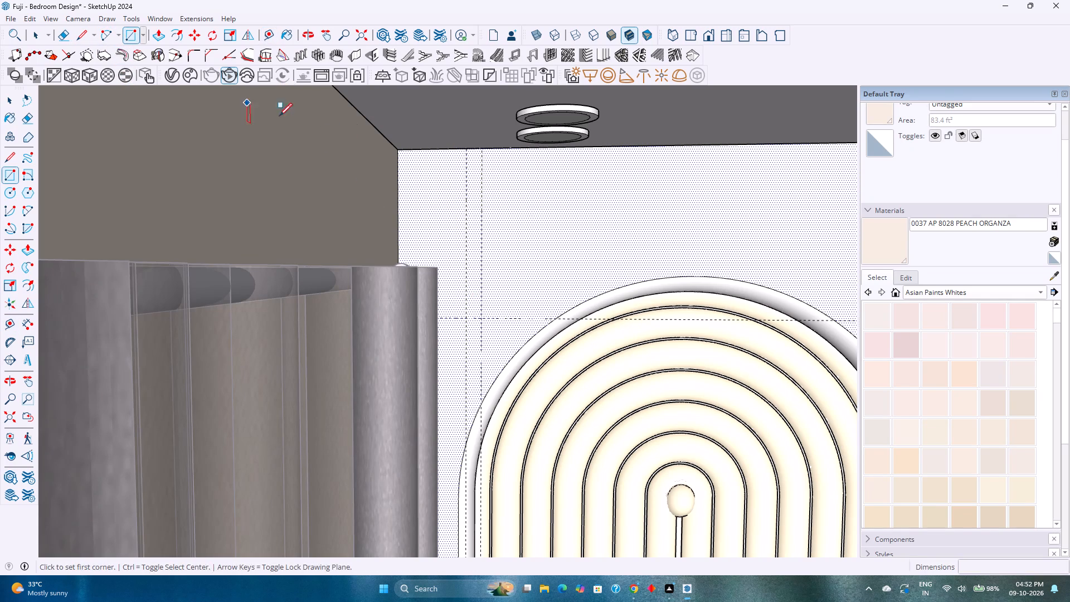
pyautogui.click(470, 149)
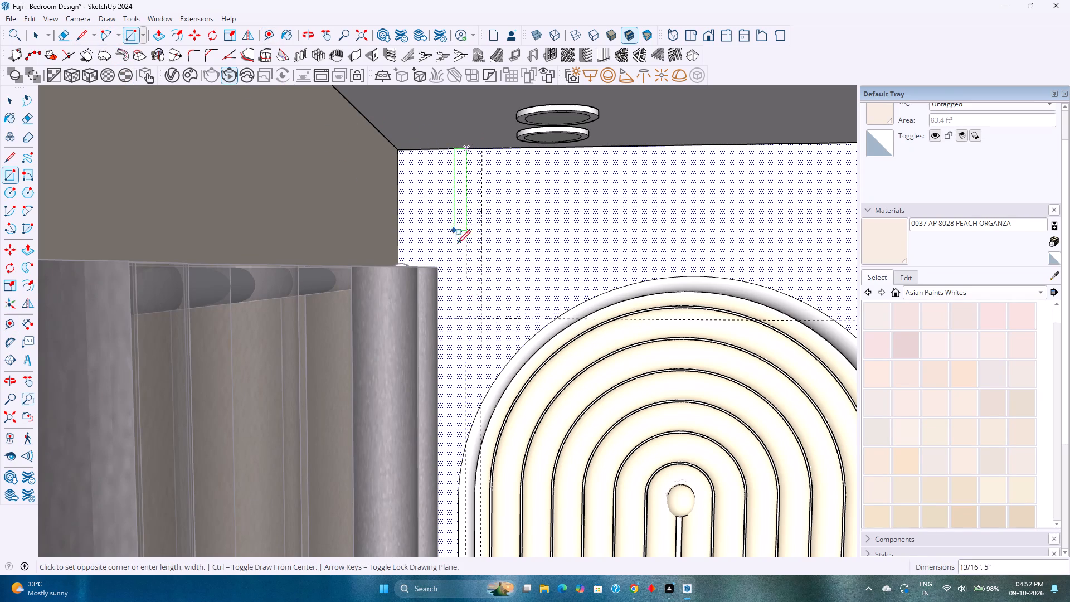
pyautogui.click(480, 318)
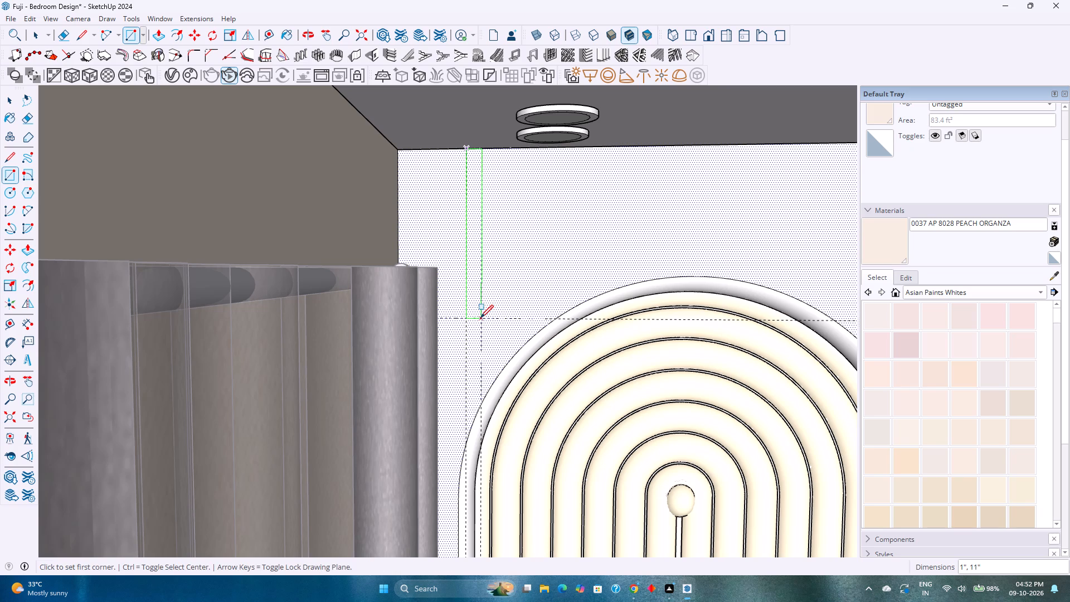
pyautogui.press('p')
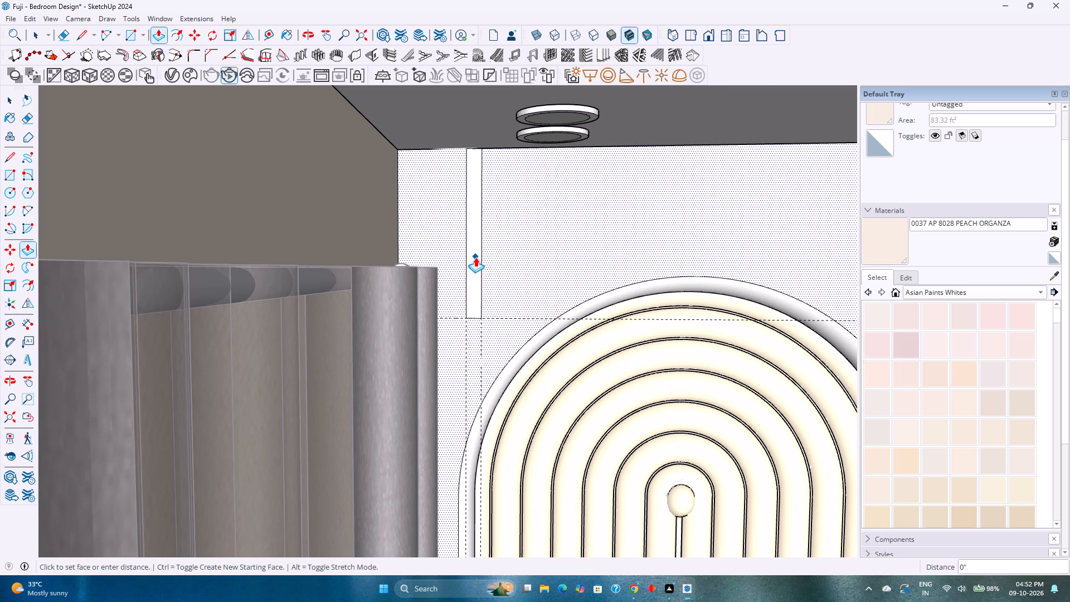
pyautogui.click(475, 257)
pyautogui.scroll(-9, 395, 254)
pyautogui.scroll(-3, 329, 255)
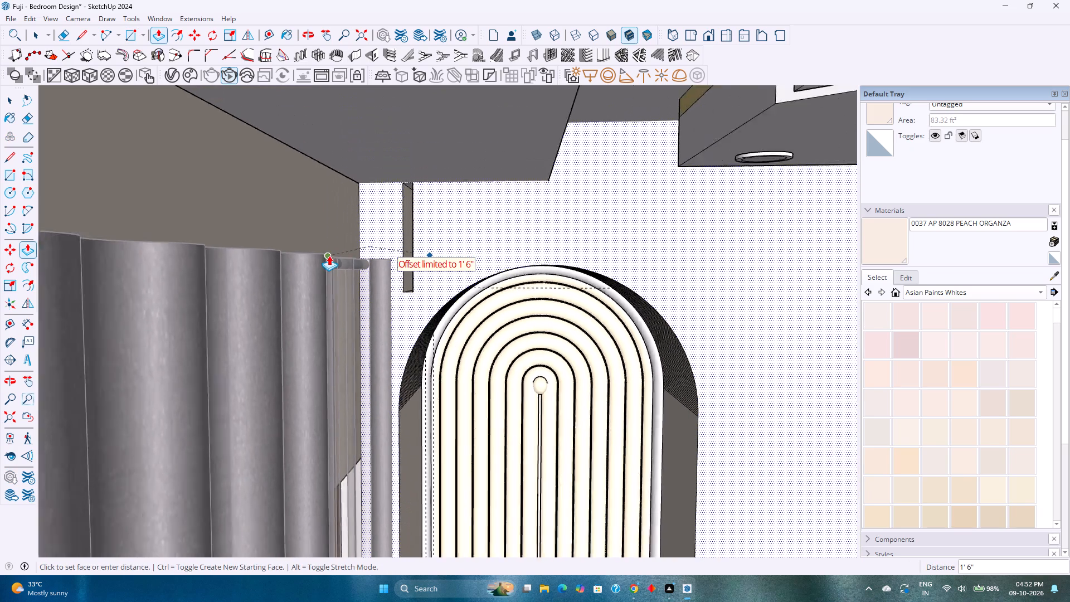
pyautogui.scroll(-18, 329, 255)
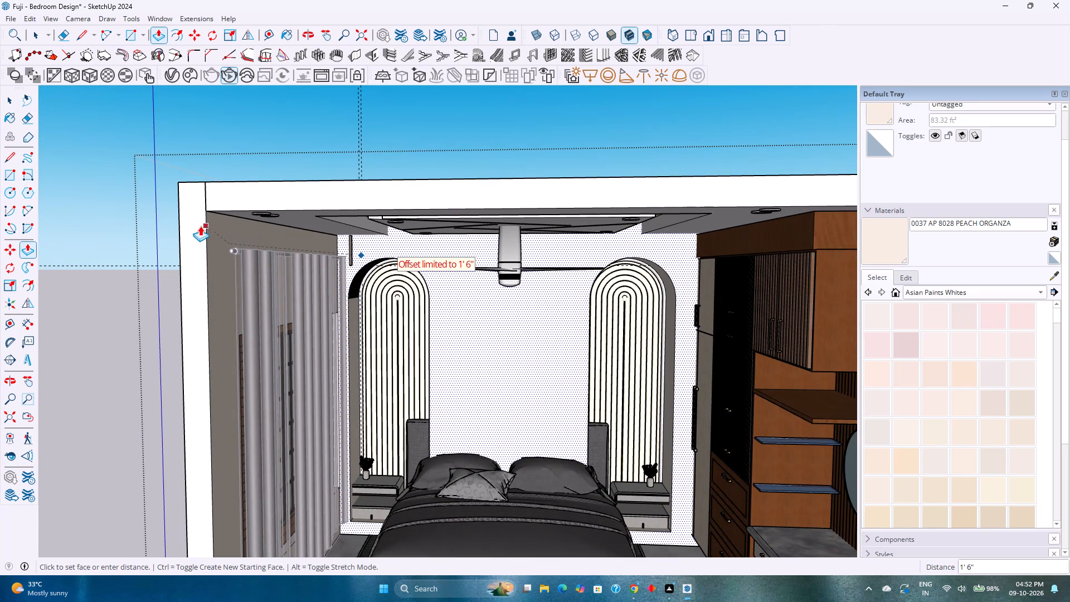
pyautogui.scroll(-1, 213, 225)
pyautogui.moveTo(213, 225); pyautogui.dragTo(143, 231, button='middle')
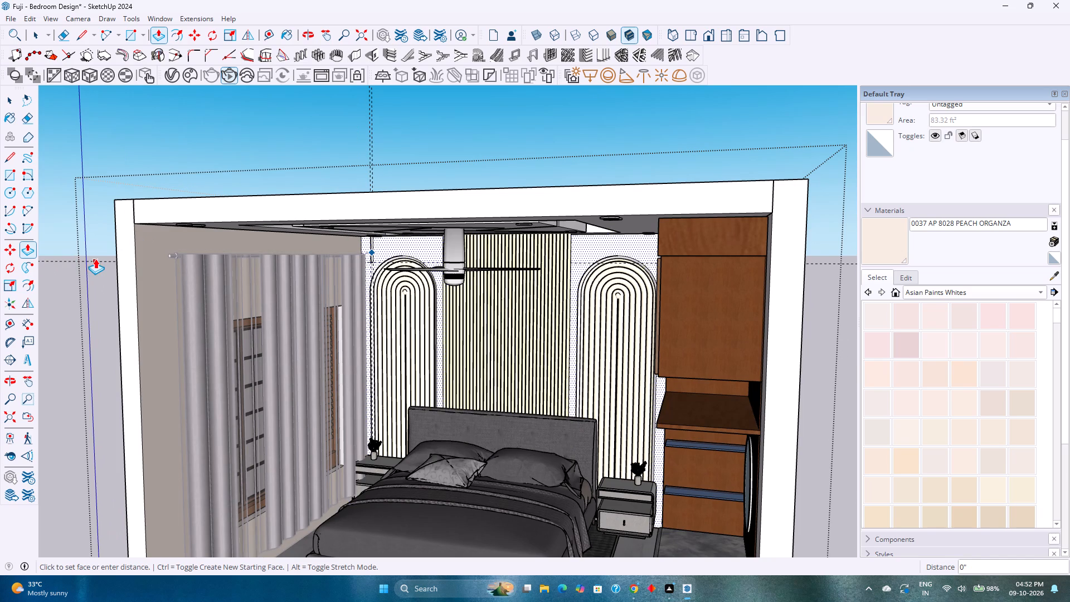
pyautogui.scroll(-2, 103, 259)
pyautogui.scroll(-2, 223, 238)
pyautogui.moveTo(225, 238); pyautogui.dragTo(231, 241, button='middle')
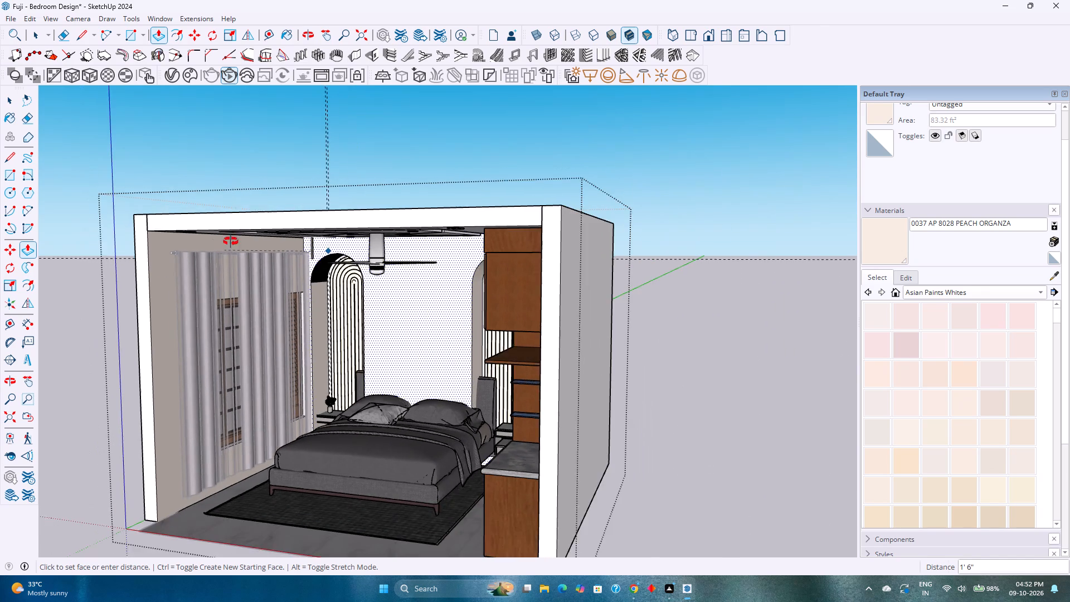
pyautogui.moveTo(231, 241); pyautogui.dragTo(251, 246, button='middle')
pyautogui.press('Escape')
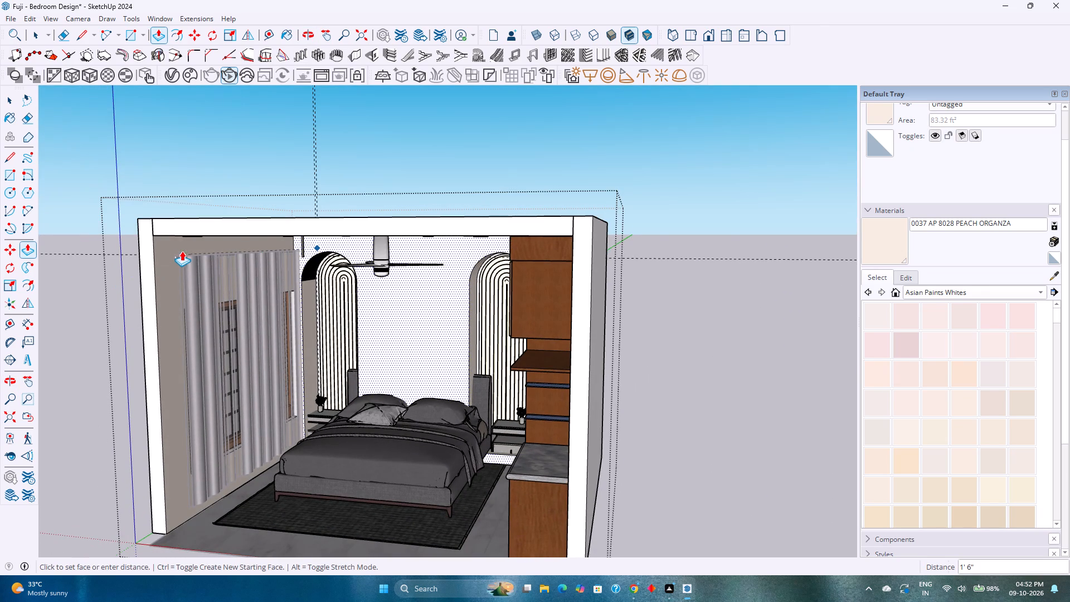
# Push/Pull the narrow rectangle about 11' 1 7/8" parallel to the window wall to form a curtain pelmet under the ceiling.
pyautogui.scroll(18, 294, 247)
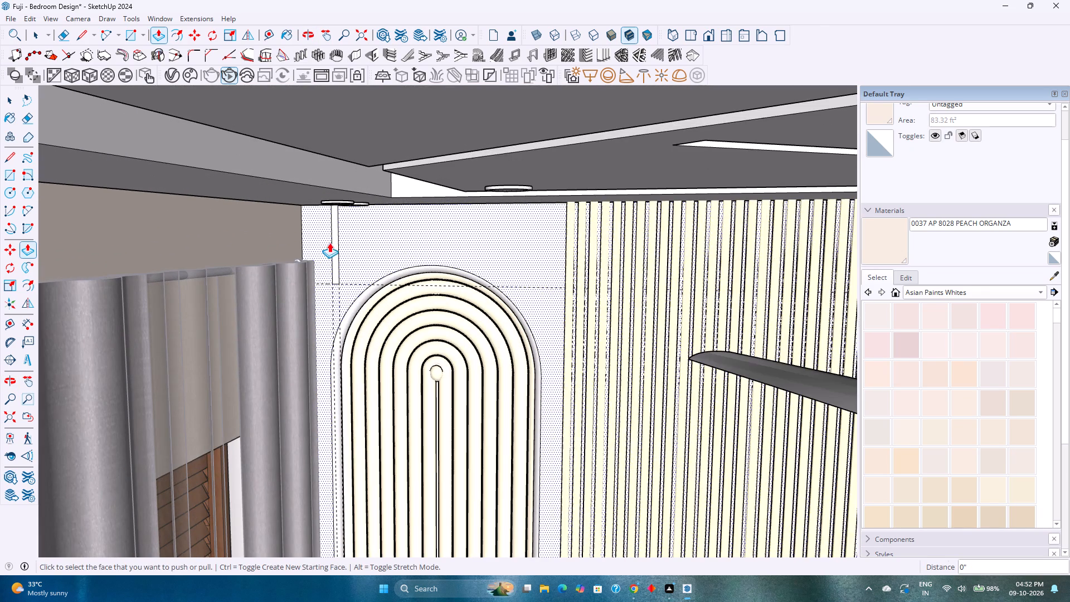
pyautogui.click(335, 239)
pyautogui.scroll(-7, 142, 259)
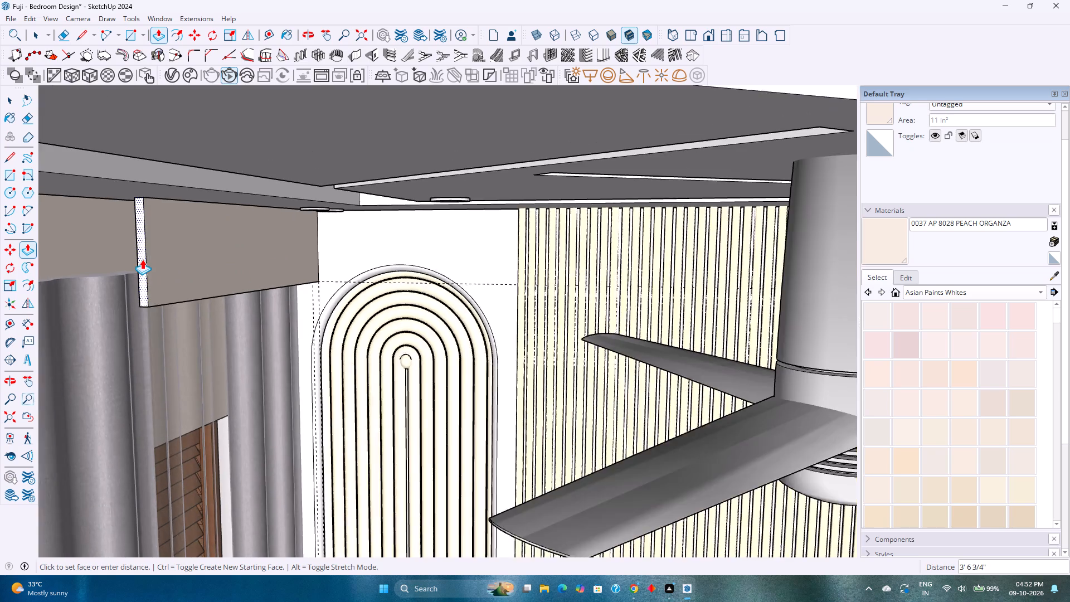
pyautogui.scroll(-3, 142, 259)
pyautogui.keyDown('shift'); pyautogui.moveTo(142, 259); pyautogui.dragTo(417, 211, button='middle'); pyautogui.keyUp('shift')
pyautogui.scroll(-9, 419, 211)
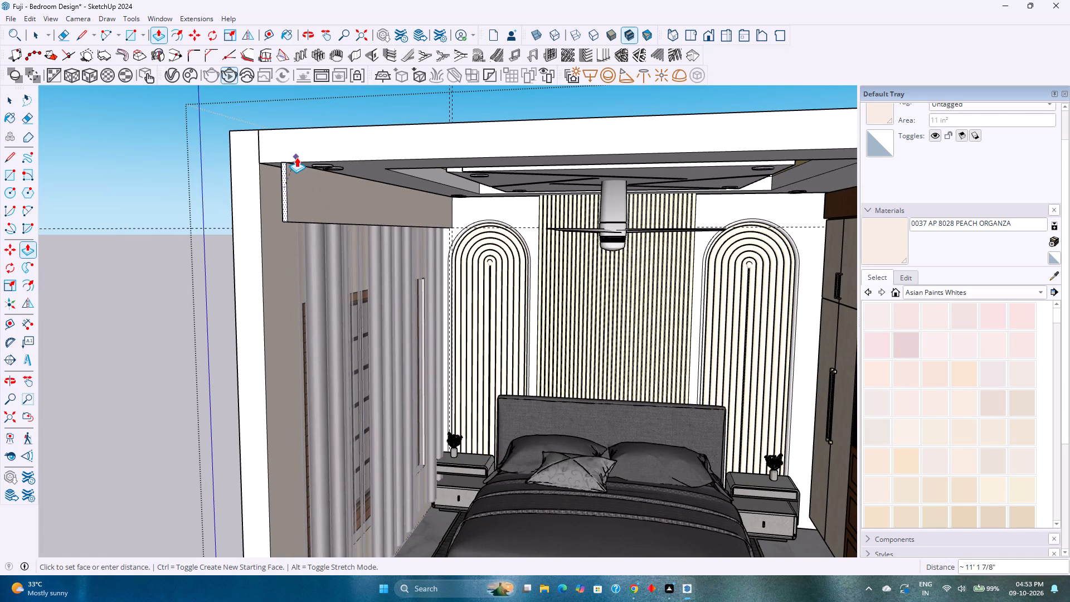
pyautogui.click(296, 157)
pyautogui.moveTo(333, 224); pyautogui.dragTo(184, 183, button='middle')
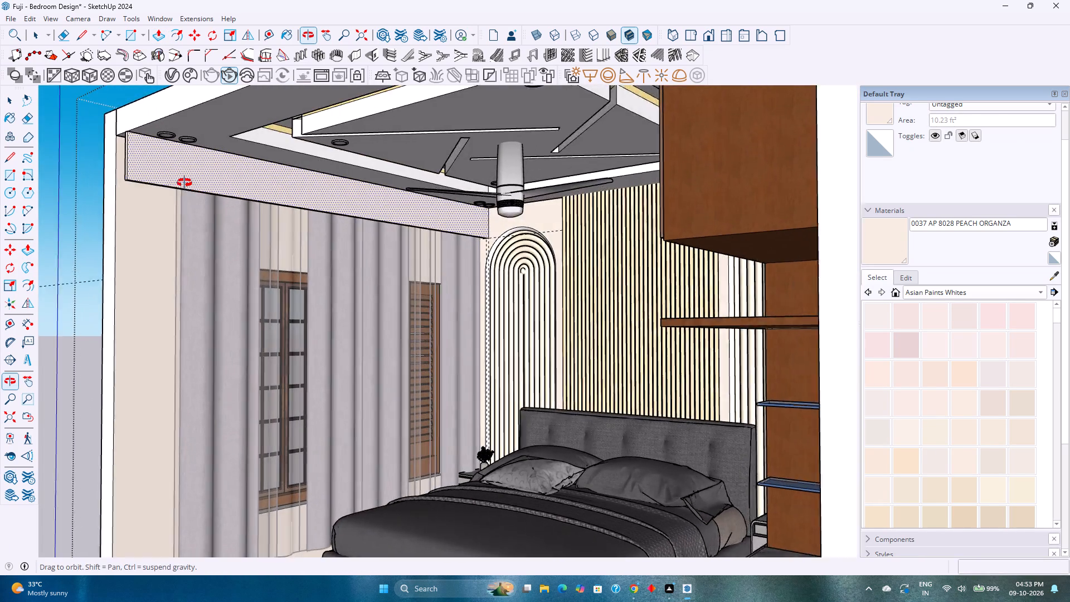
pyautogui.moveTo(184, 183); pyautogui.dragTo(204, 172, button='middle')
pyautogui.press('space')
# Leave the room group and examine the pelmet's open end and its spacing from the curtain and rod.
pyautogui.scroll(-1, 287, 217)
pyautogui.moveTo(290, 220); pyautogui.dragTo(417, 284, button='middle')
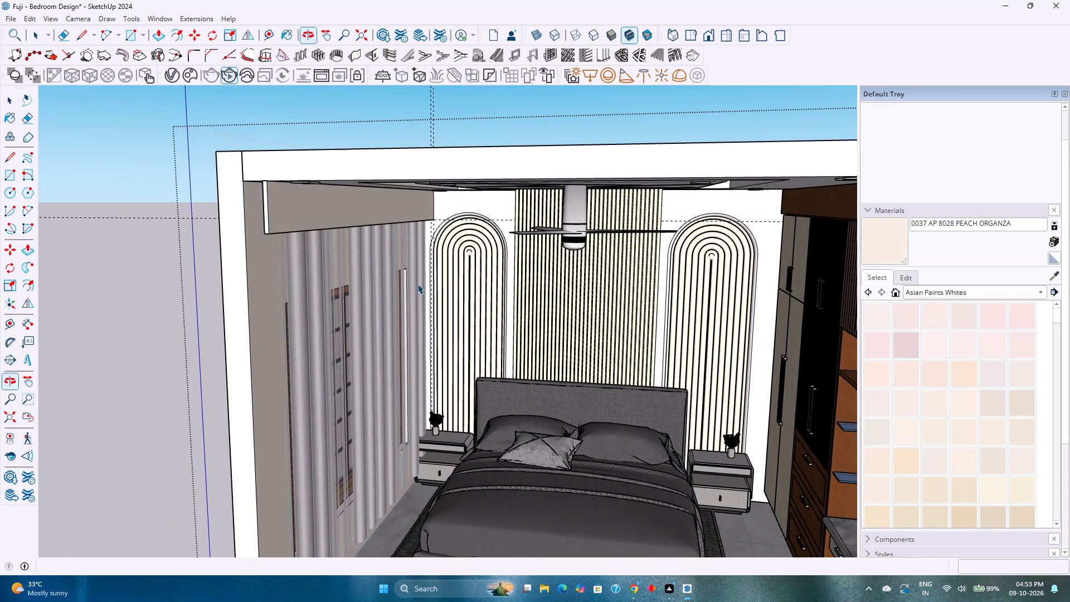
pyautogui.press('Escape')
pyautogui.scroll(3, 390, 211)
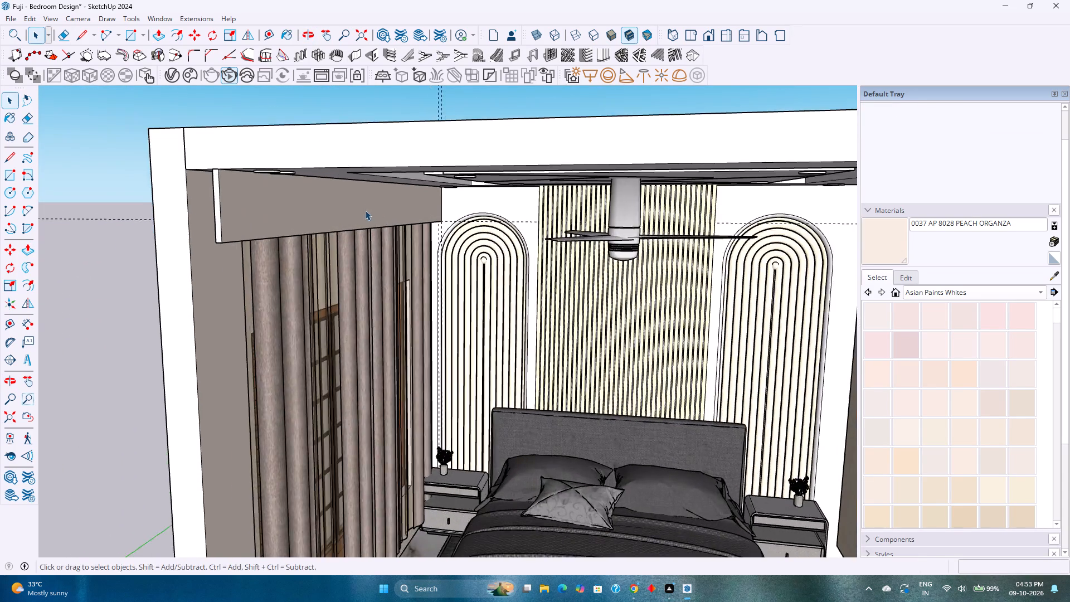
pyautogui.scroll(1, 365, 210)
pyautogui.moveTo(356, 214); pyautogui.dragTo(407, 175, button='middle')
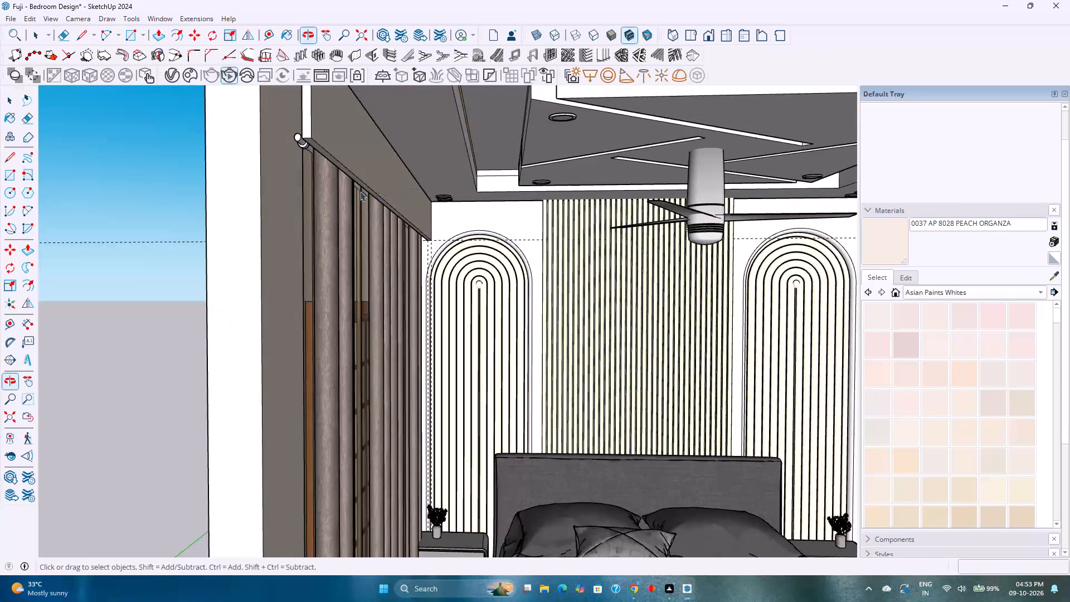
pyautogui.scroll(1, 353, 188)
pyautogui.moveTo(353, 188); pyautogui.dragTo(412, 230, button='middle')
pyautogui.scroll(4, 428, 225)
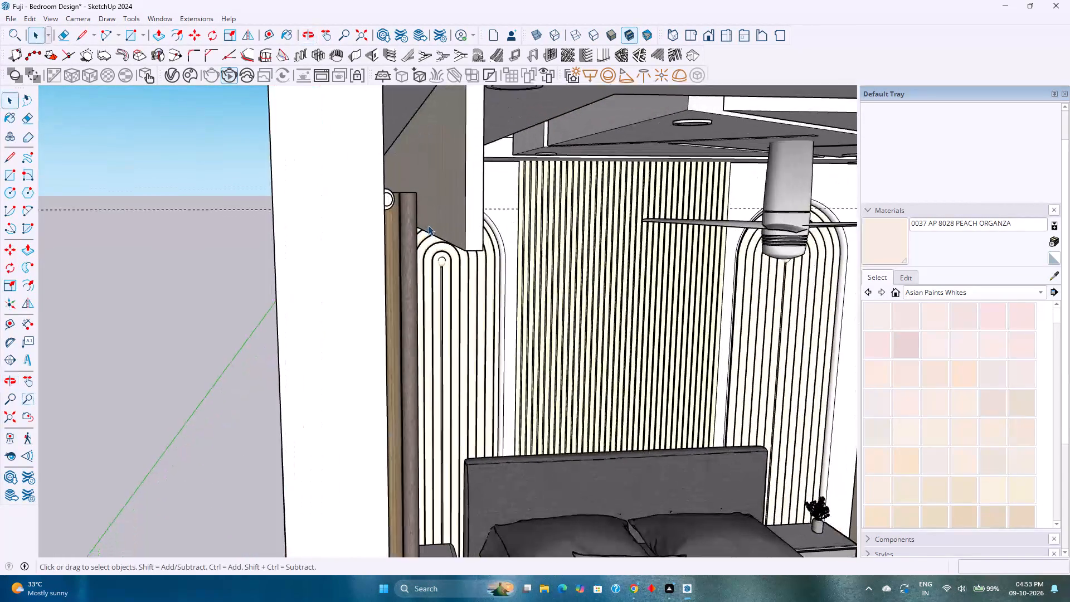
pyautogui.scroll(2, 428, 225)
pyautogui.middleClick(428, 225)
pyautogui.scroll(4, 443, 229)
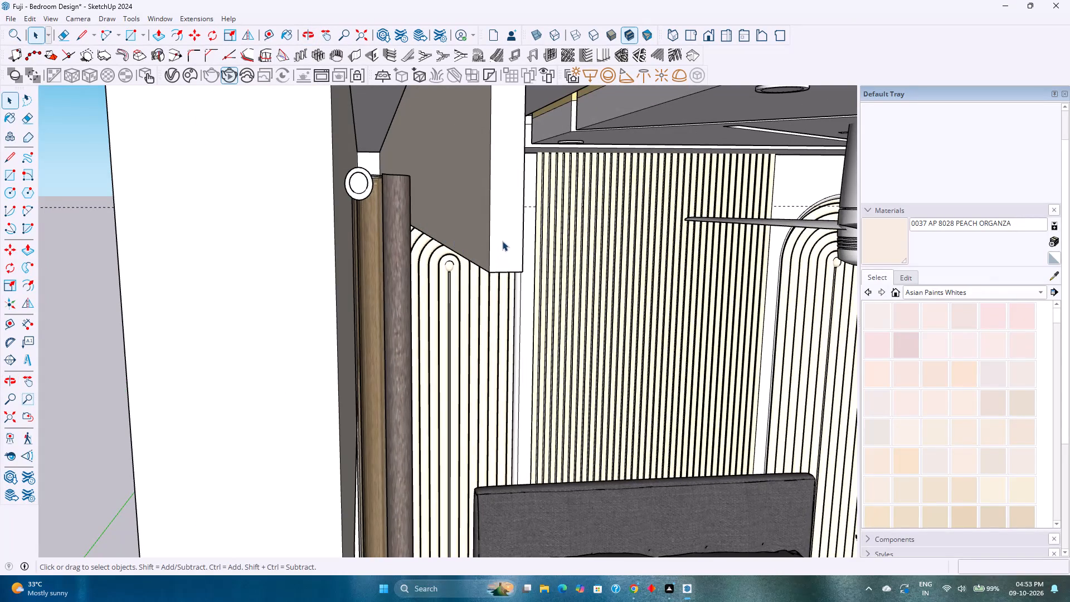
pyautogui.scroll(4, 496, 240)
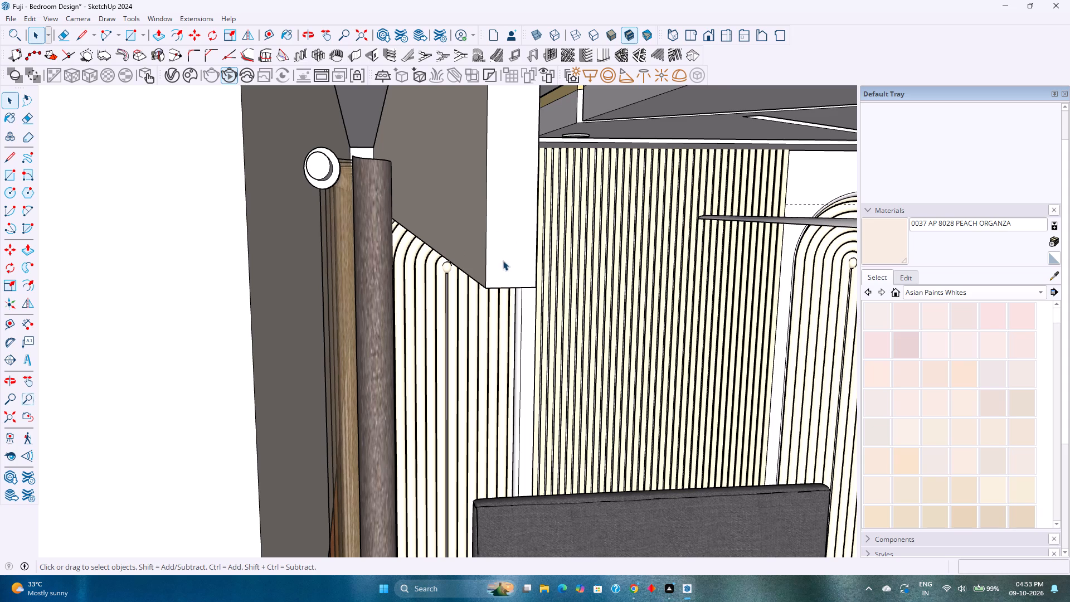
pyautogui.click(493, 230)
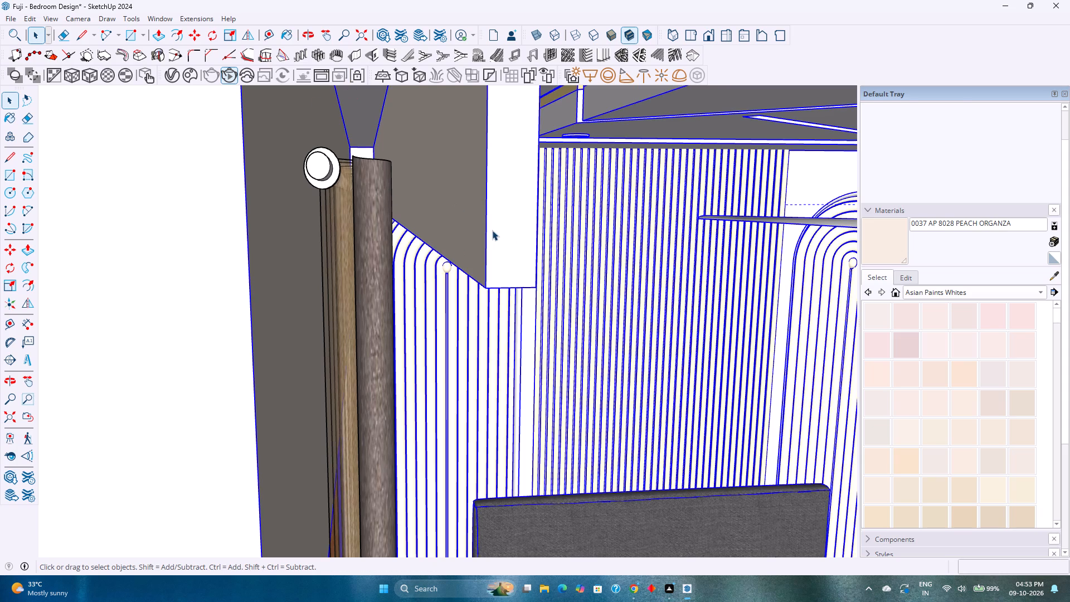
# Open the room group containing the pelmet and delete all existing guides.
pyautogui.doubleClick(488, 229)
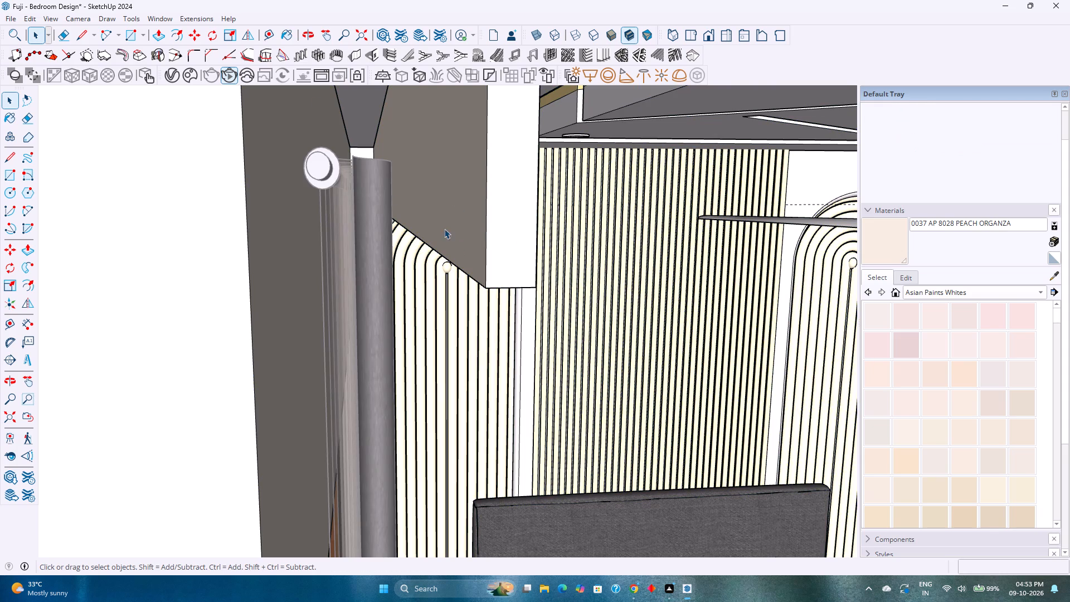
pyautogui.moveTo(469, 241); pyautogui.dragTo(444, 230, button='middle')
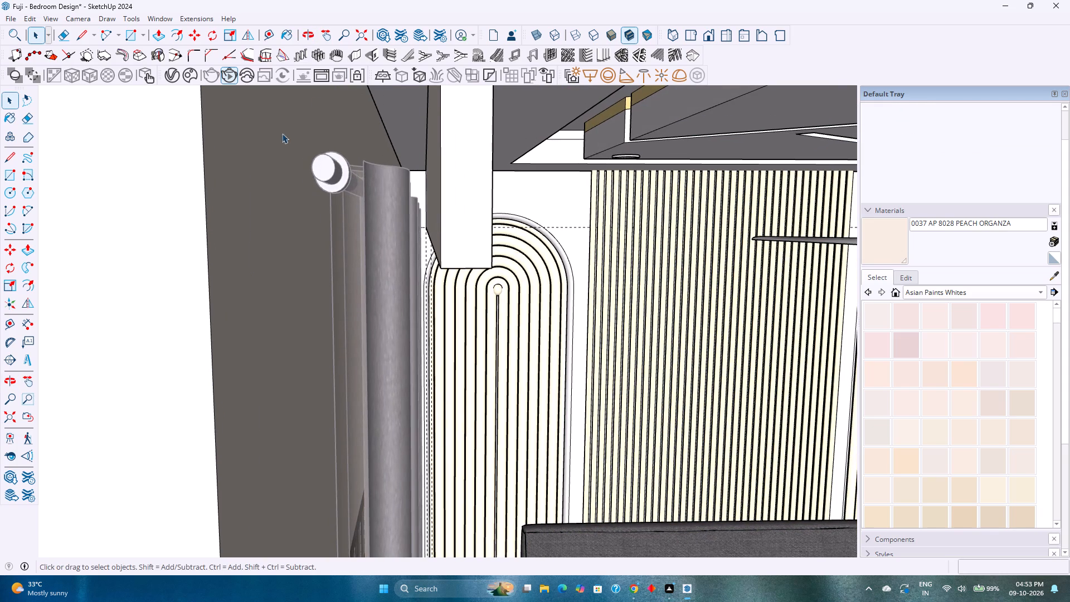
pyautogui.click(28, 17)
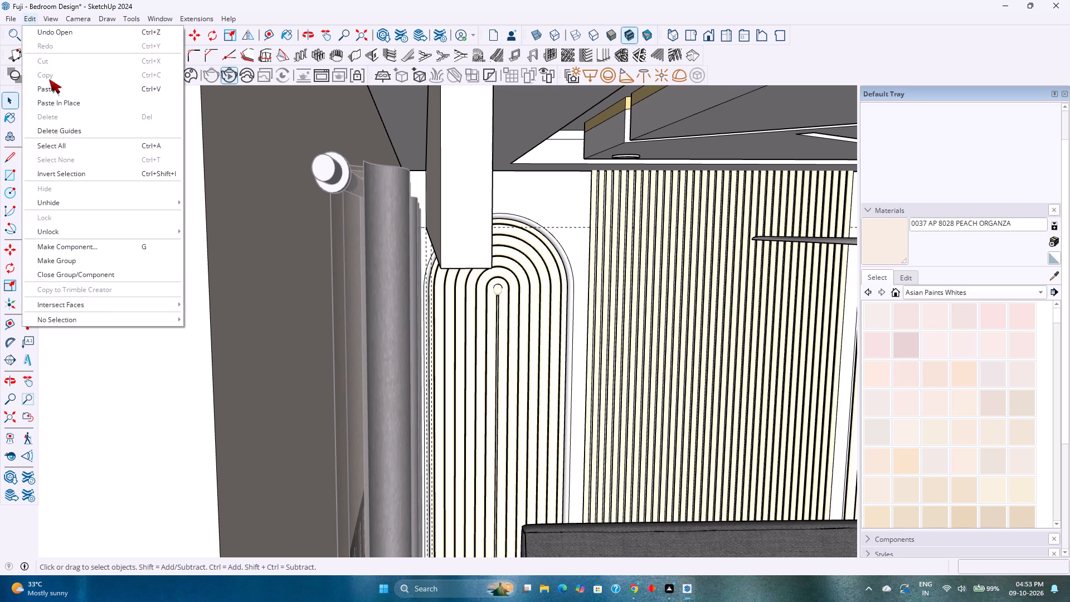
pyautogui.click(59, 99)
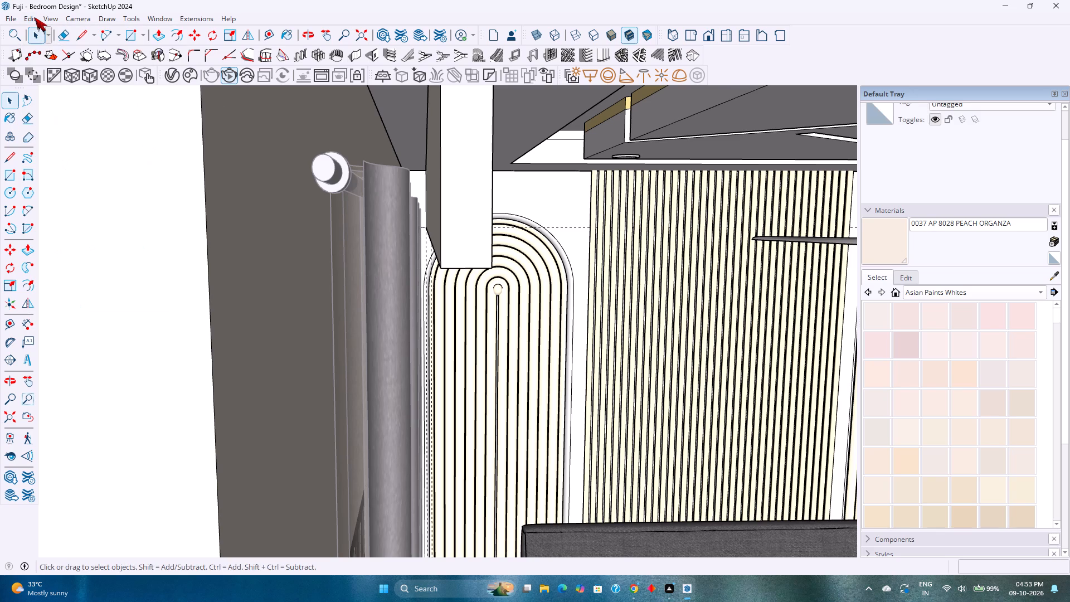
pyautogui.hotkey('ctrl', 'z')
pyautogui.click(32, 22)
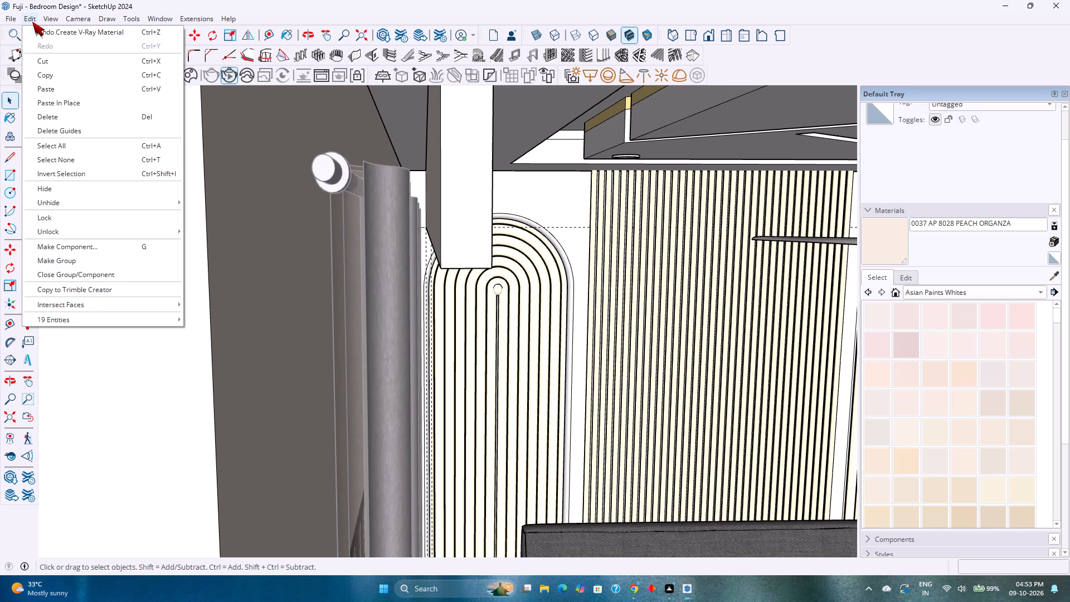
pyautogui.click(72, 128)
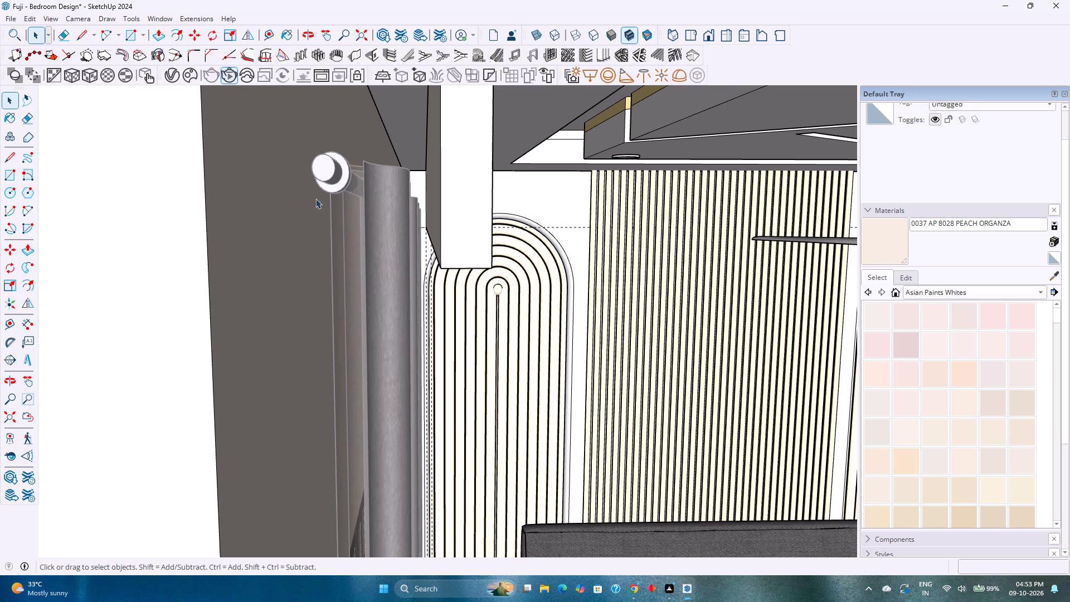
# Place a horizontal guide on the pelmet's open end, about 5/8" above its bottom edge.
pyautogui.moveTo(468, 242); pyautogui.dragTo(551, 250, button='middle')
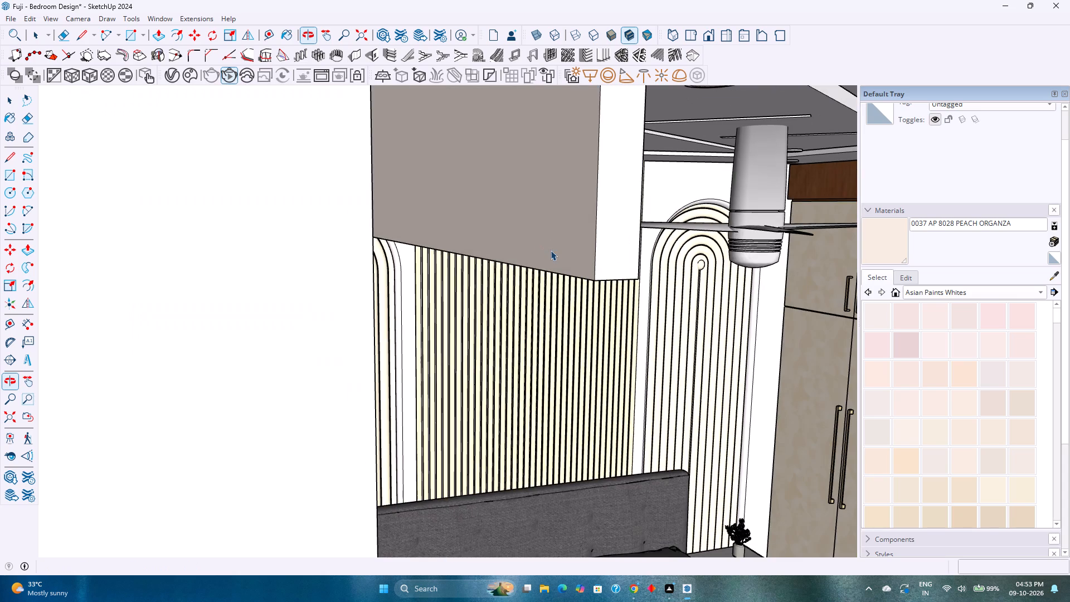
pyautogui.moveTo(551, 250); pyautogui.dragTo(451, 250, button='middle')
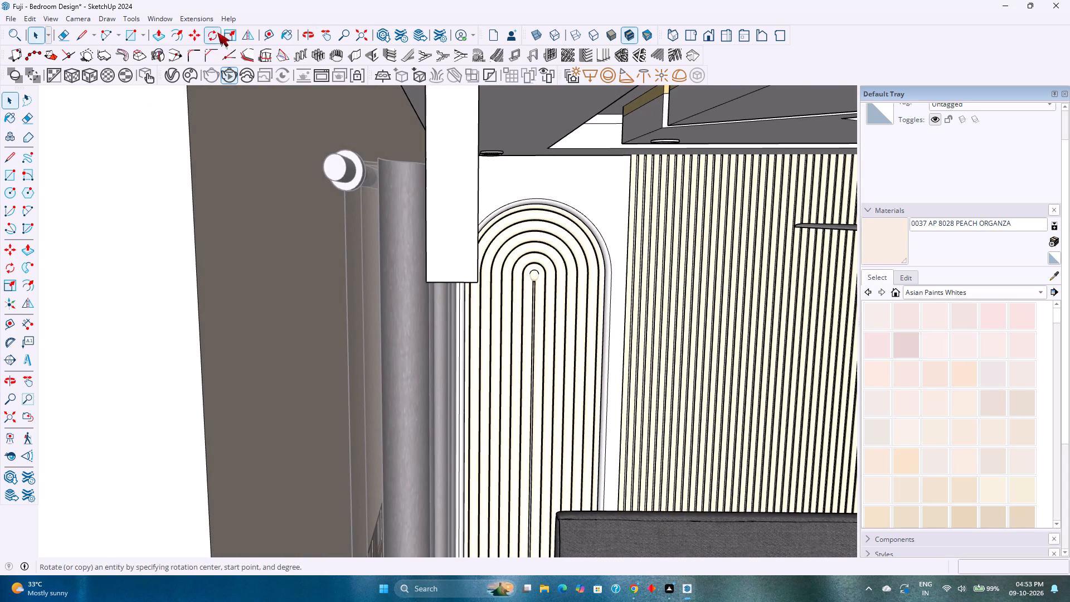
pyautogui.click(266, 34)
pyautogui.click(449, 280)
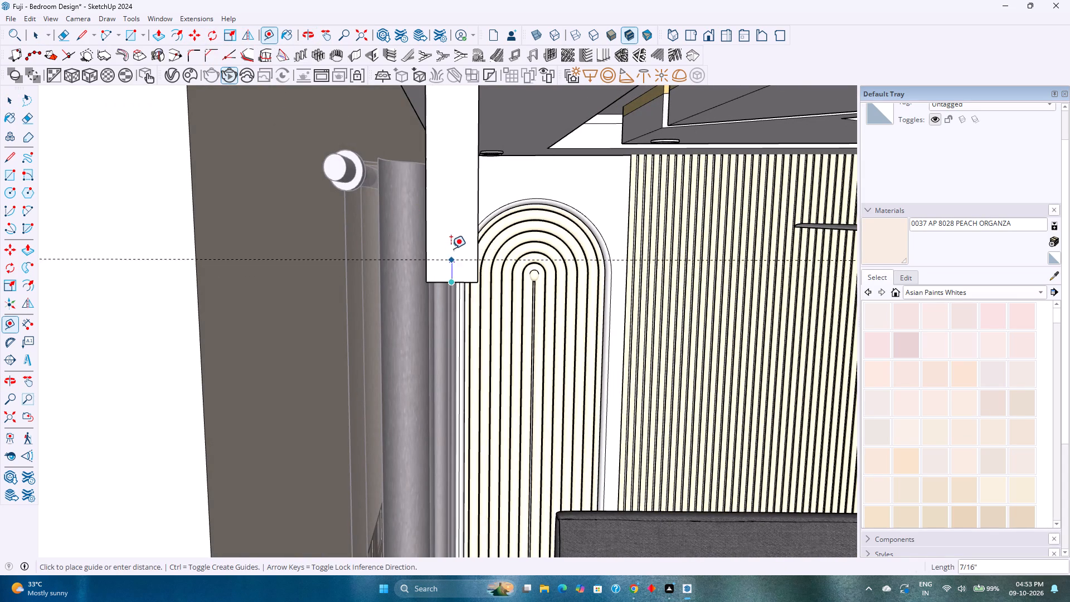
pyautogui.scroll(2, 441, 241)
pyautogui.moveTo(441, 241); pyautogui.dragTo(473, 251, button='middle')
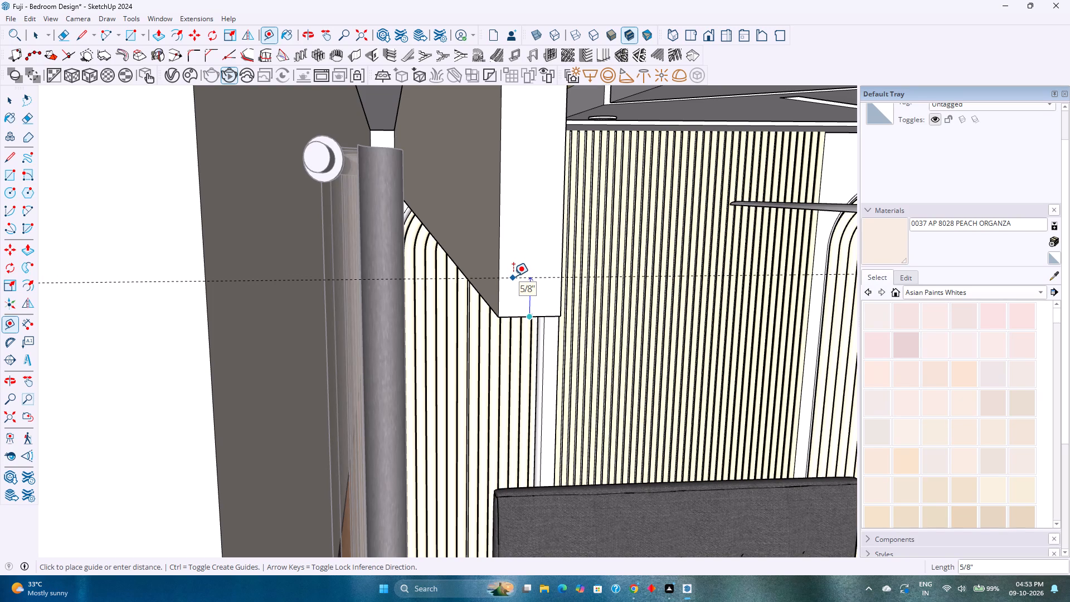
pyautogui.click(513, 276)
# Place a second horizontal guide on the pelmet's open end, 0.5" above the lower guide.
pyautogui.click(528, 278)
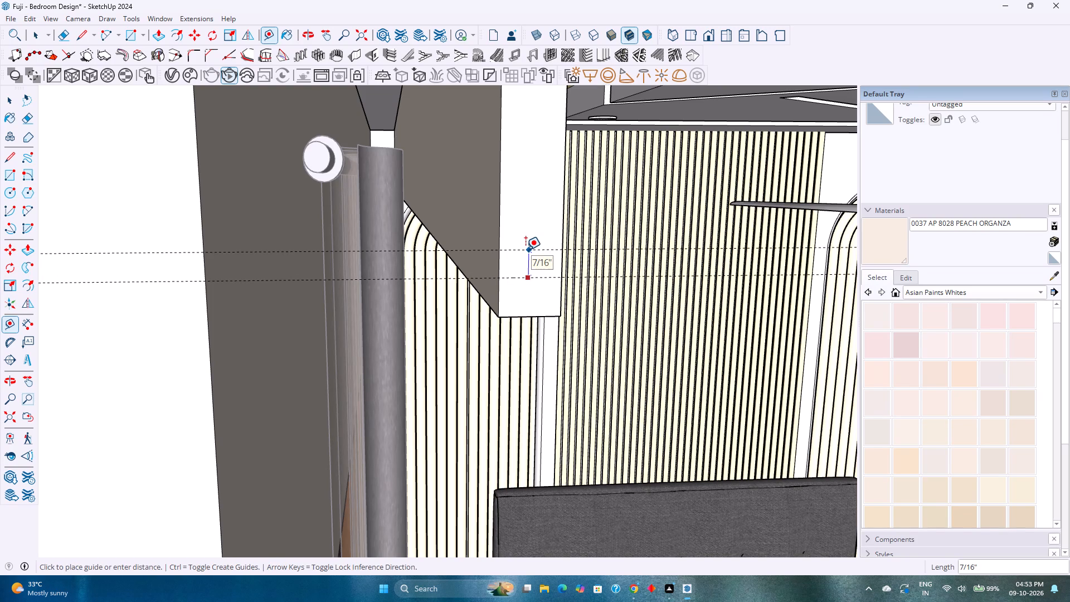
pyautogui.write('0.2')
pyautogui.press('5')
pyautogui.press('Return')
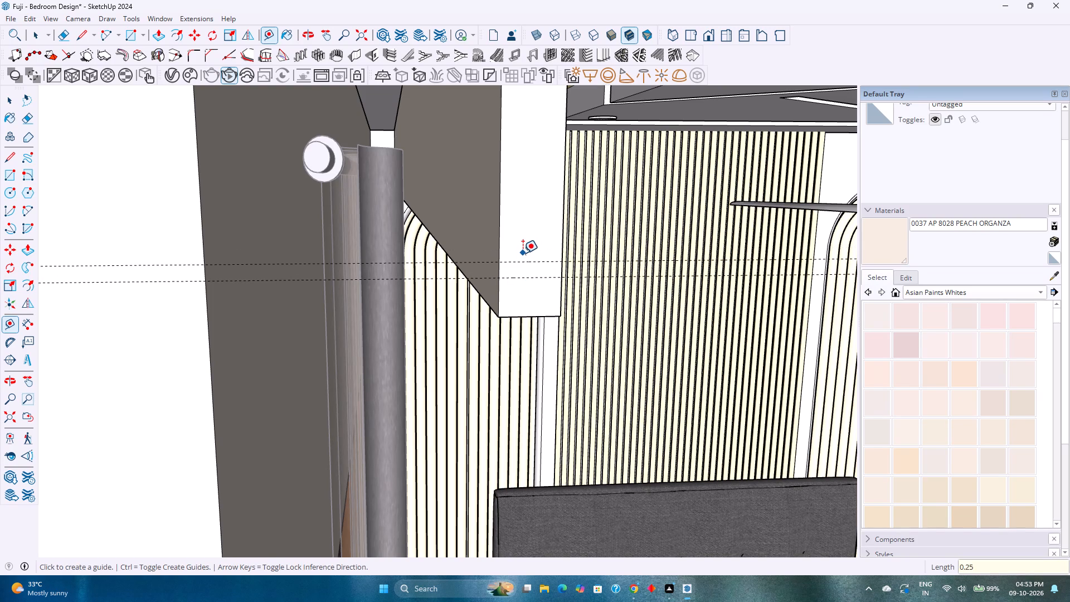
pyautogui.press('0')
pyautogui.press('.')
pyautogui.press('5')
pyautogui.press('Return')
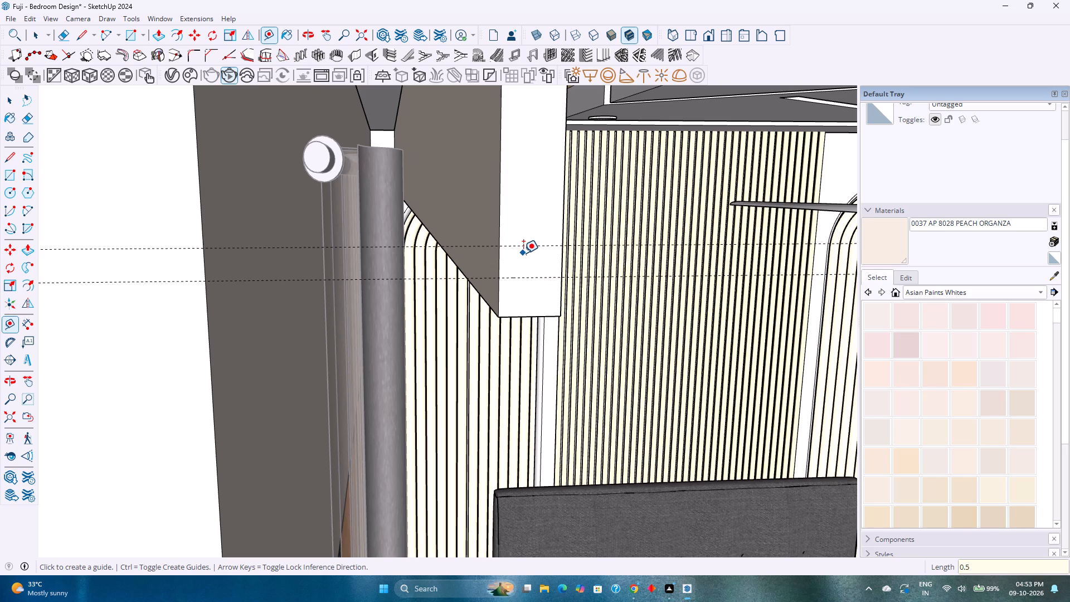
# Place a vertical guide on the pelmet's open end, 0.30" in from its curtain-side edge.
pyautogui.click(498, 261)
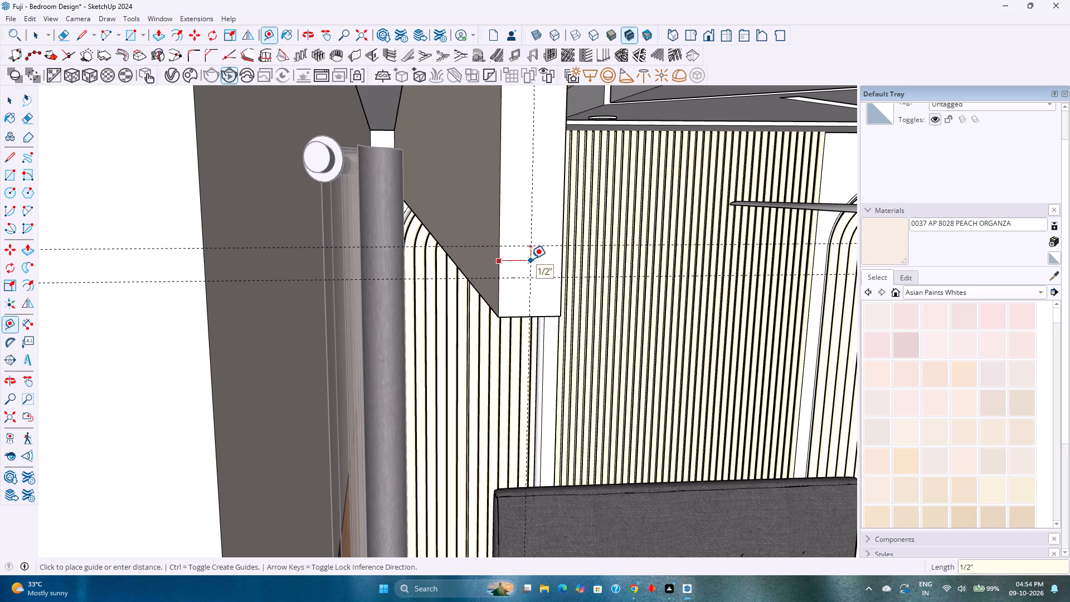
pyautogui.write('0.75')
pyautogui.press('Return')
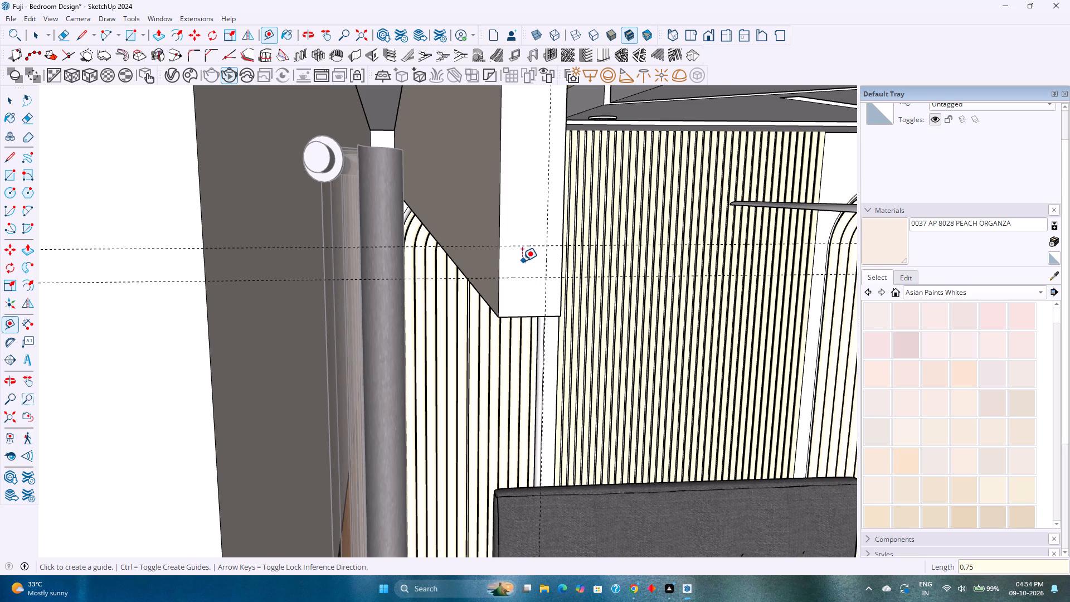
pyautogui.write('0.')
pyautogui.press('3')
pyautogui.press('0')
pyautogui.press('Return')
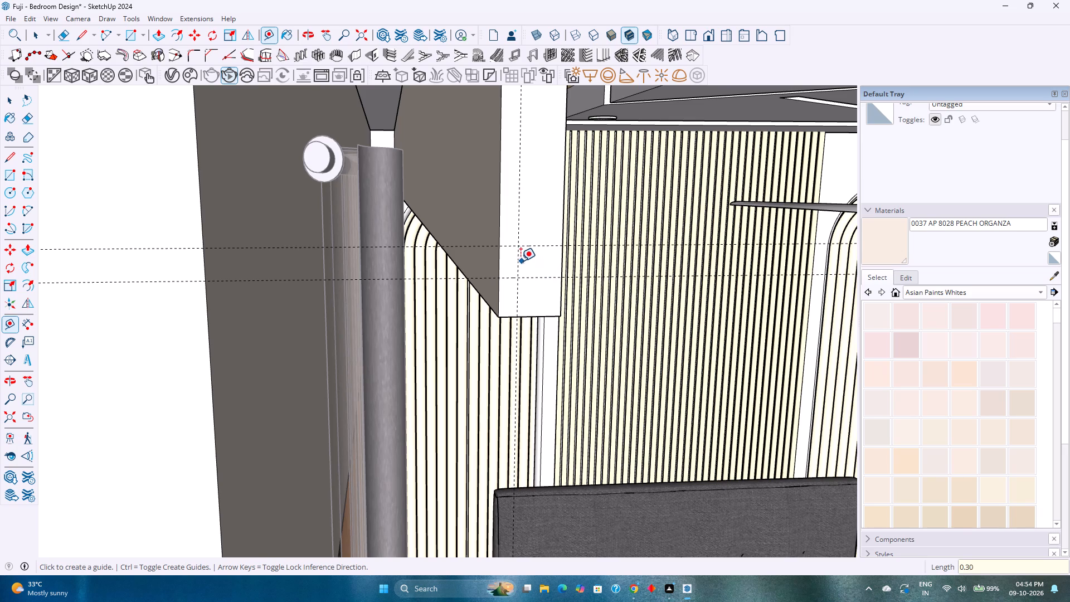
# Draw a 0.30" by 0.5" rectangle between the guides on the pelmet's end face, against its curtain-side edge.
pyautogui.press('space')
pyautogui.scroll(11, 513, 259)
pyautogui.moveTo(512, 258); pyautogui.dragTo(505, 251, button='middle')
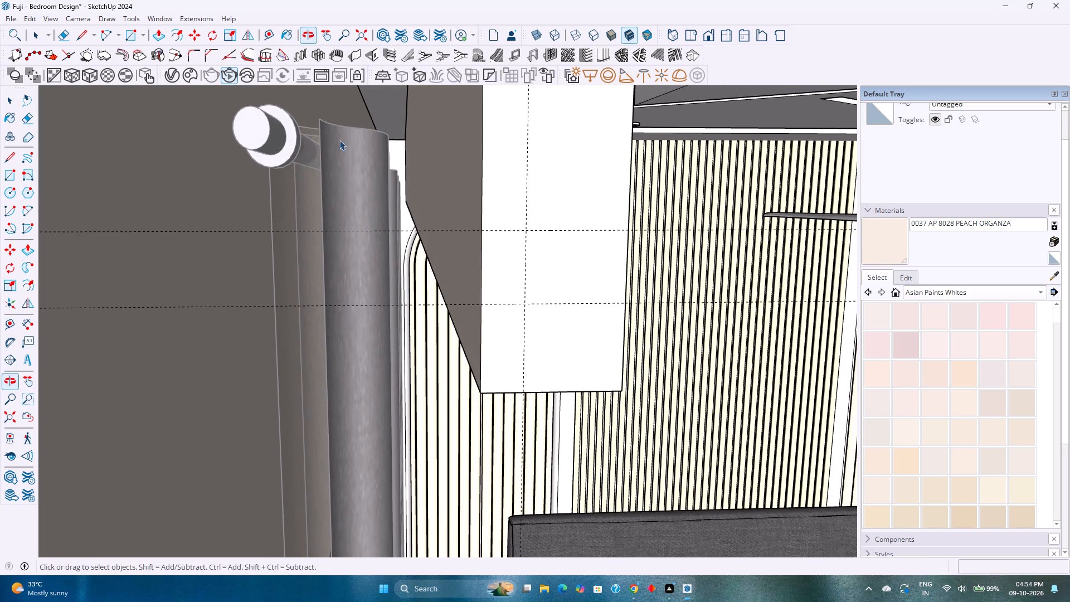
pyautogui.click(127, 42)
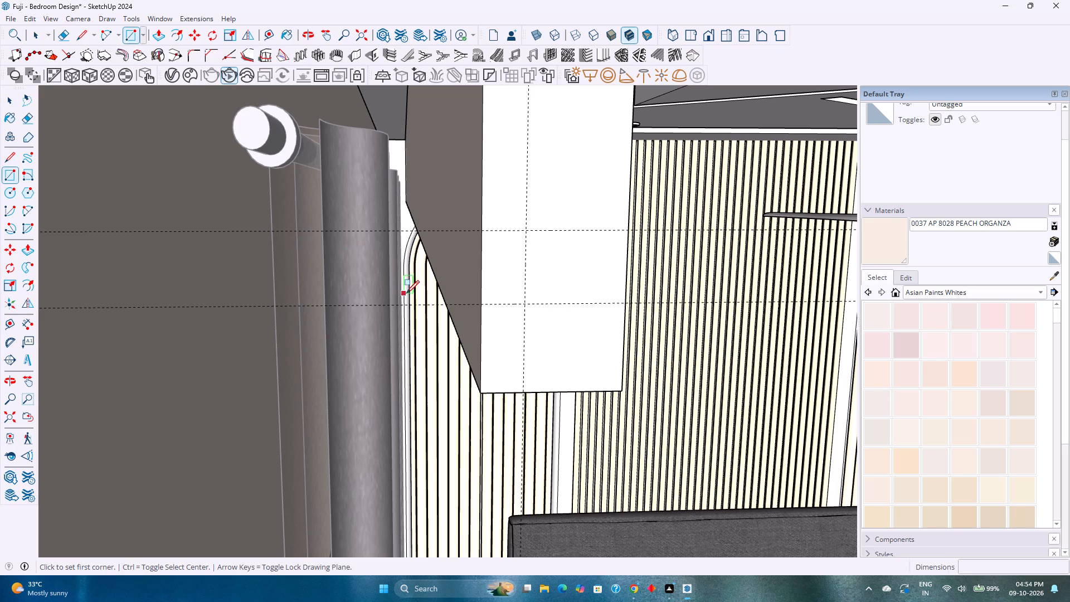
pyautogui.click(482, 232)
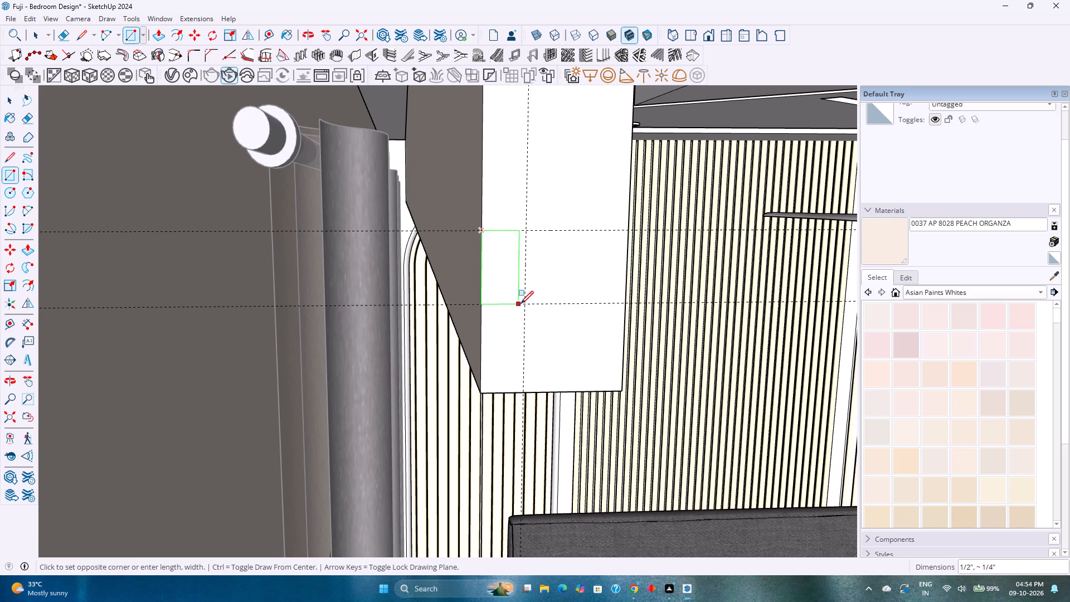
pyautogui.click(524, 304)
# Push/Pull the small rectangle about 11' 1 7/8" through to the headboard wall to cut a groove along the pelmet.
pyautogui.press('p')
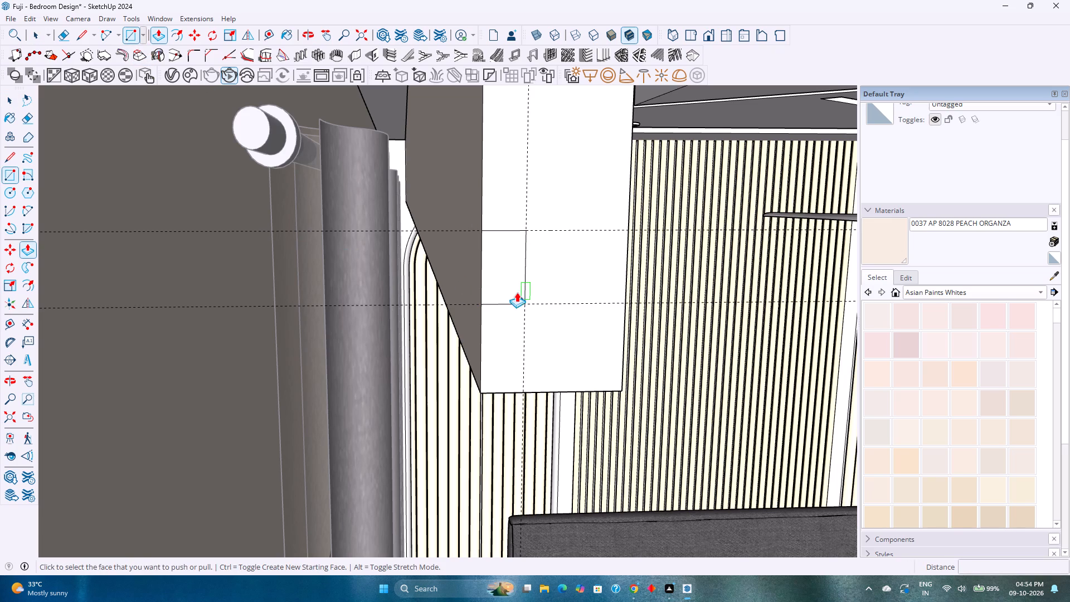
pyautogui.click(502, 279)
pyautogui.scroll(-4, 463, 269)
pyautogui.moveTo(456, 264); pyautogui.dragTo(362, 231, button='middle')
pyautogui.scroll(3, 615, 272)
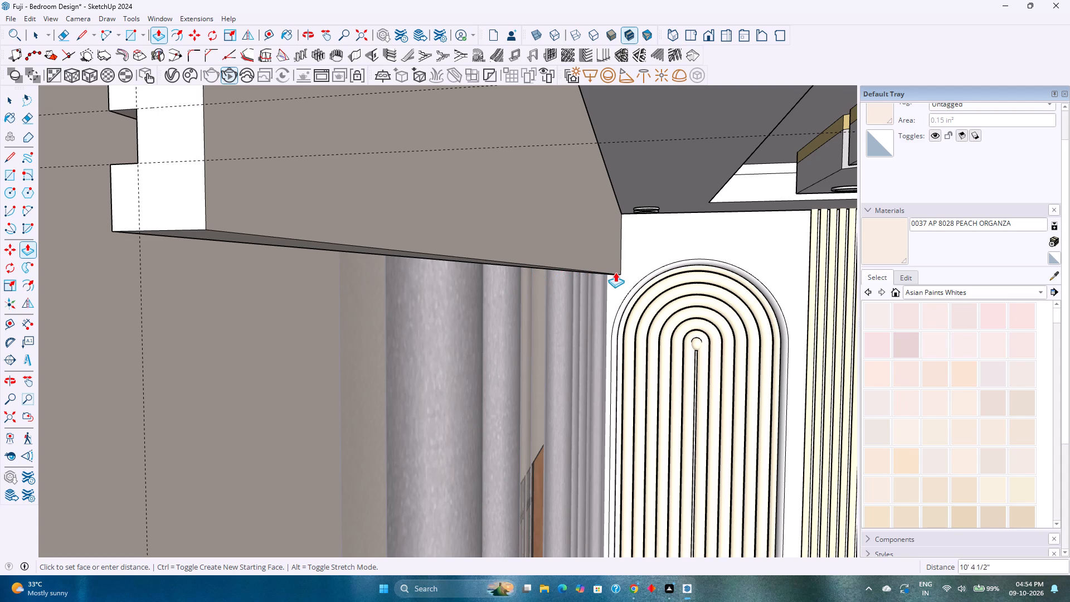
pyautogui.scroll(11, 615, 272)
pyautogui.click(619, 273)
# Examine the groove along the pelmet's curtain-facing side and at its open end.
pyautogui.moveTo(554, 288); pyautogui.dragTo(546, 252, button='middle')
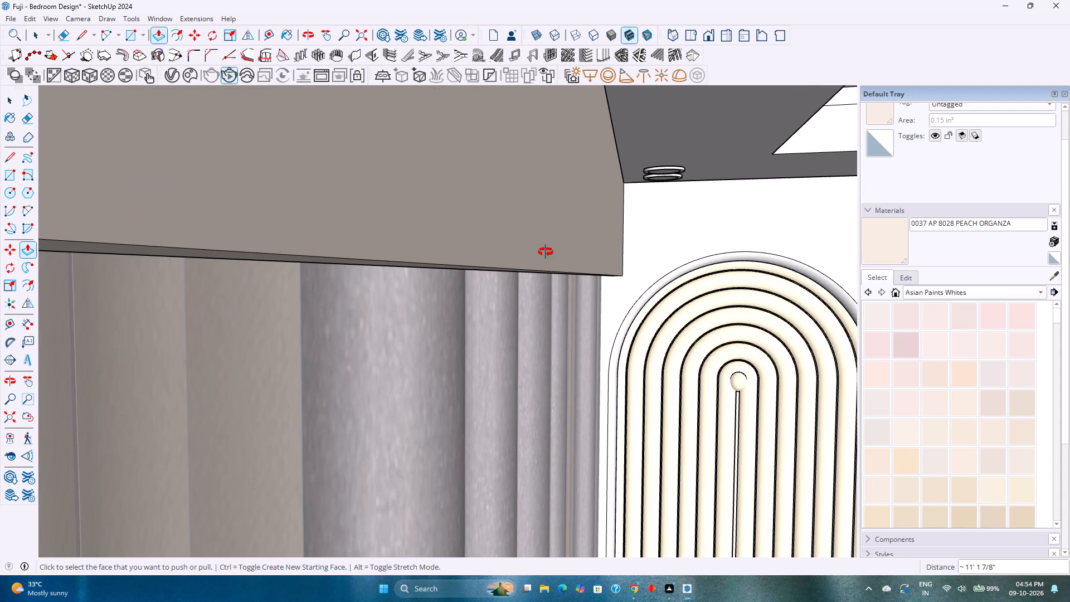
pyautogui.moveTo(546, 252); pyautogui.dragTo(581, 298, button='middle')
pyautogui.scroll(-3, 594, 300)
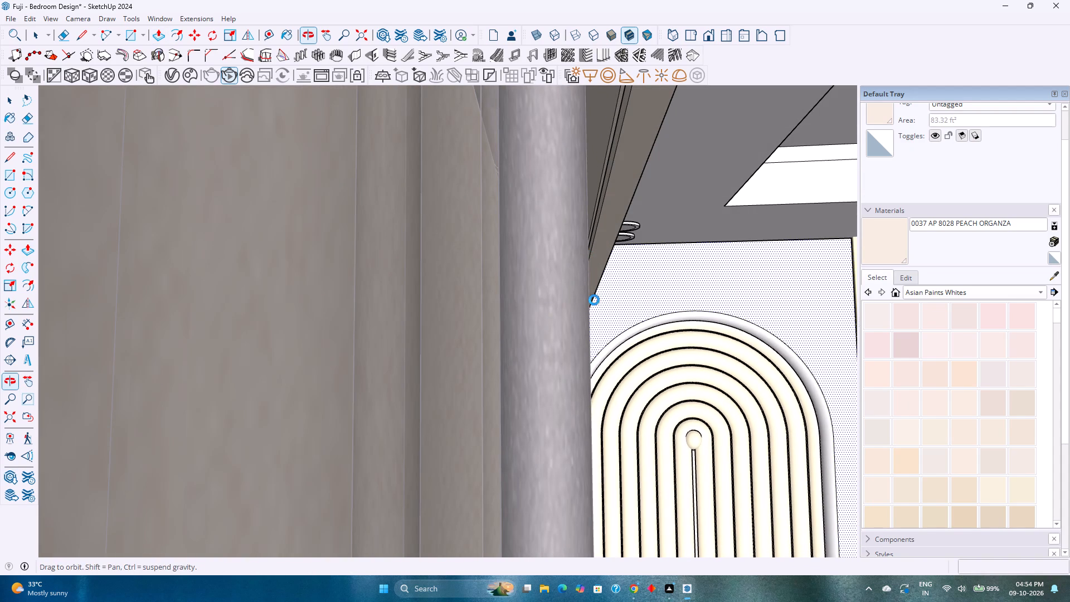
pyautogui.scroll(-1, 594, 300)
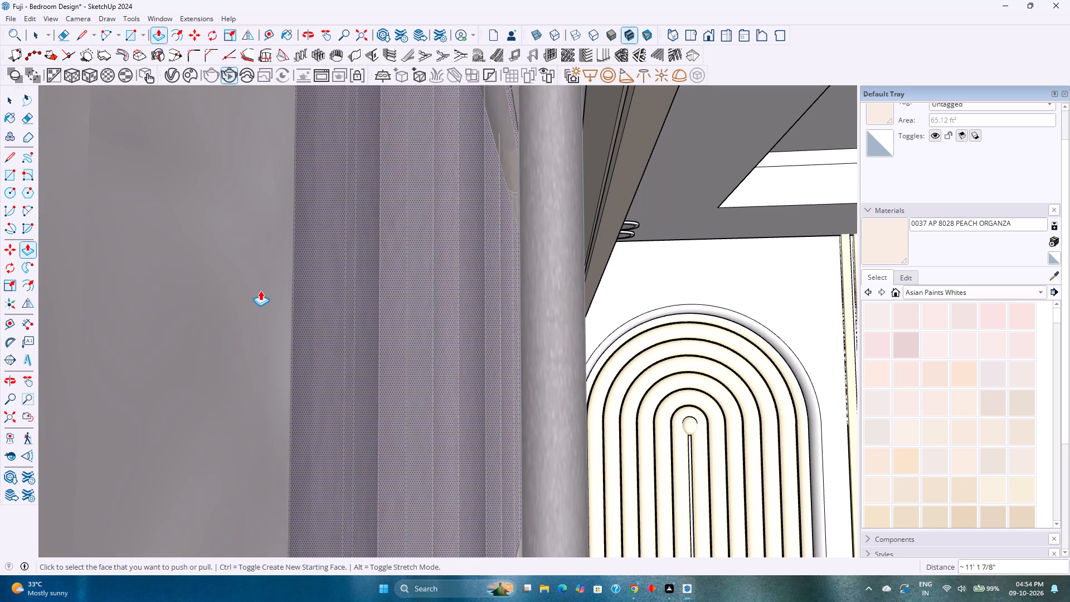
pyautogui.scroll(-3, 295, 324)
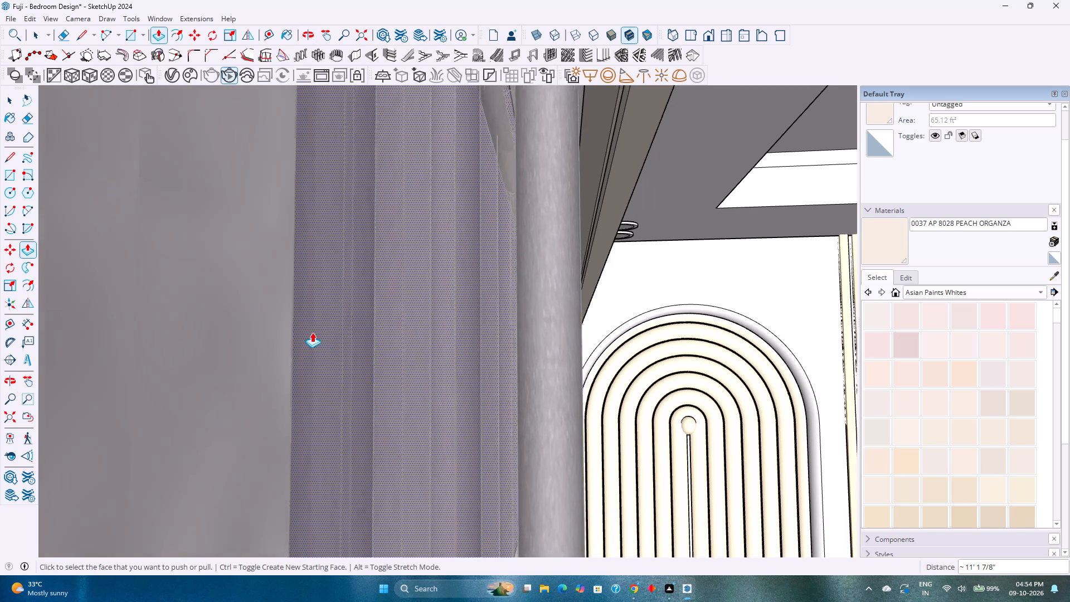
pyautogui.scroll(-5, 312, 332)
pyautogui.press('space')
pyautogui.scroll(-2, 345, 326)
pyautogui.moveTo(345, 326); pyautogui.dragTo(419, 423, button='middle')
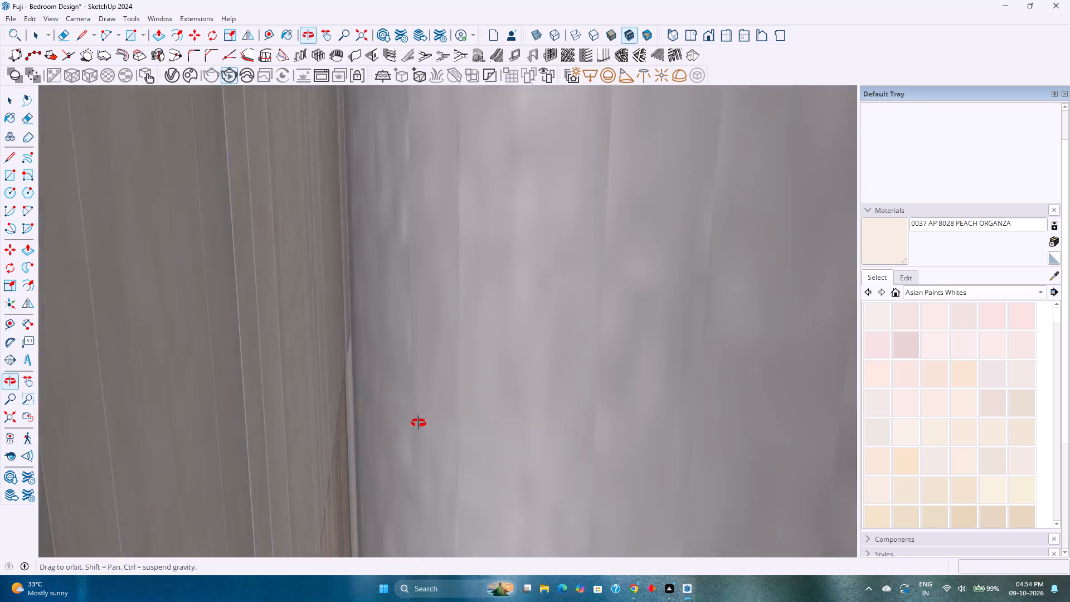
pyautogui.moveTo(419, 423); pyautogui.dragTo(421, 423, button='middle')
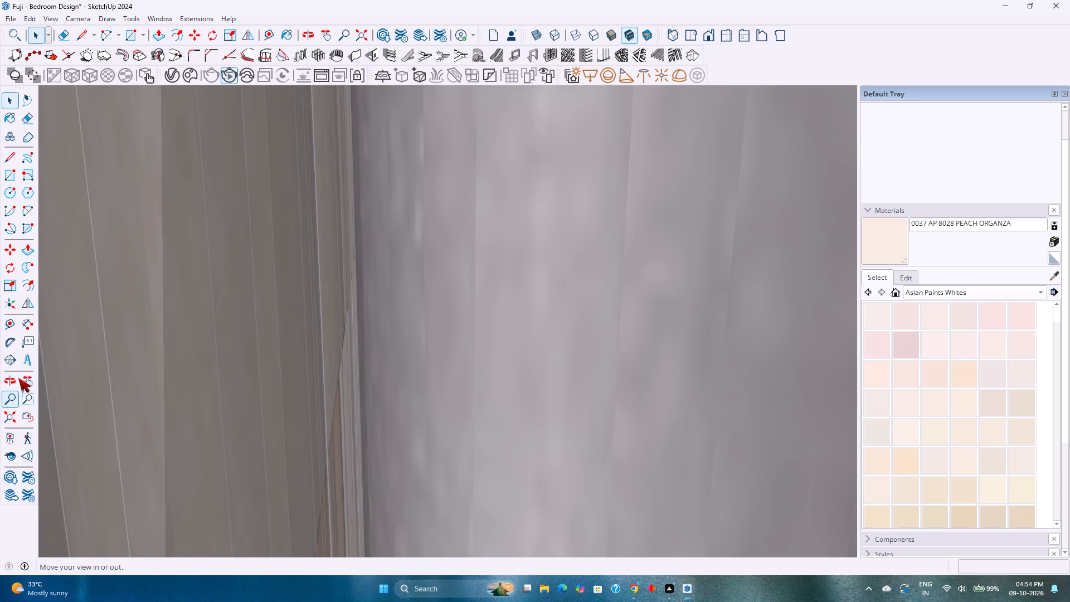
pyautogui.click(12, 419)
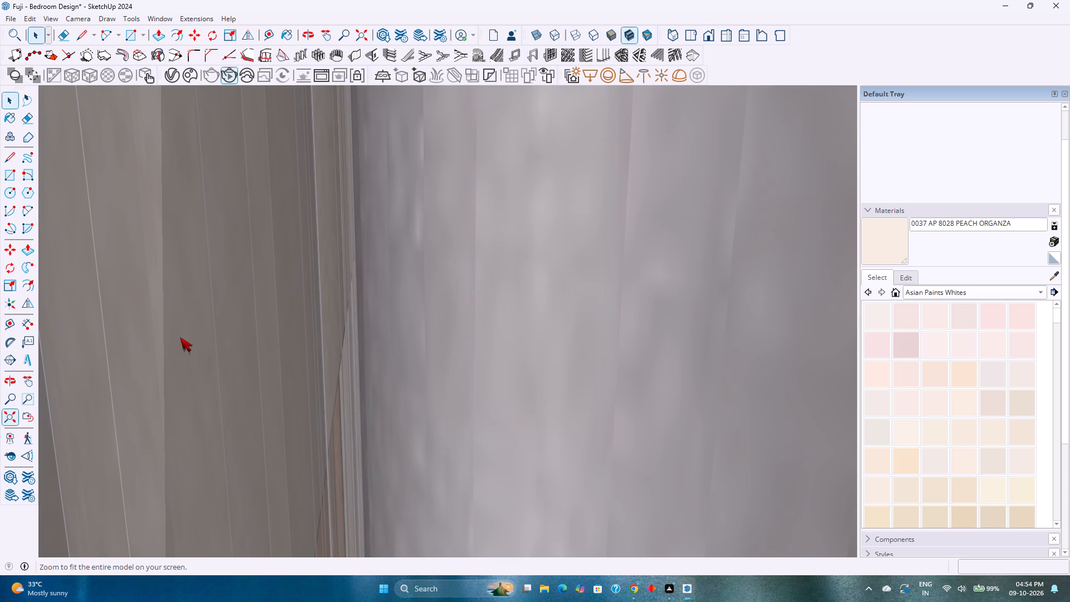
pyautogui.keyDown('shift'); pyautogui.moveTo(155, 320); pyautogui.dragTo(359, 387, button='middle'); pyautogui.keyUp('shift')
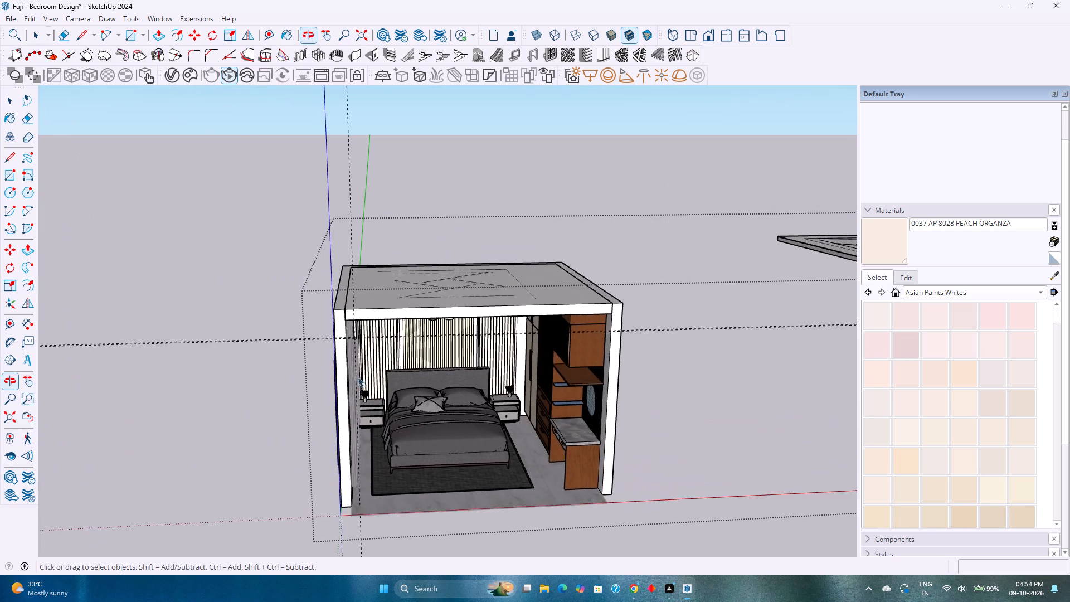
pyautogui.scroll(16, 353, 353)
pyautogui.moveTo(342, 336); pyautogui.dragTo(374, 312, button='middle')
pyautogui.scroll(2, 364, 347)
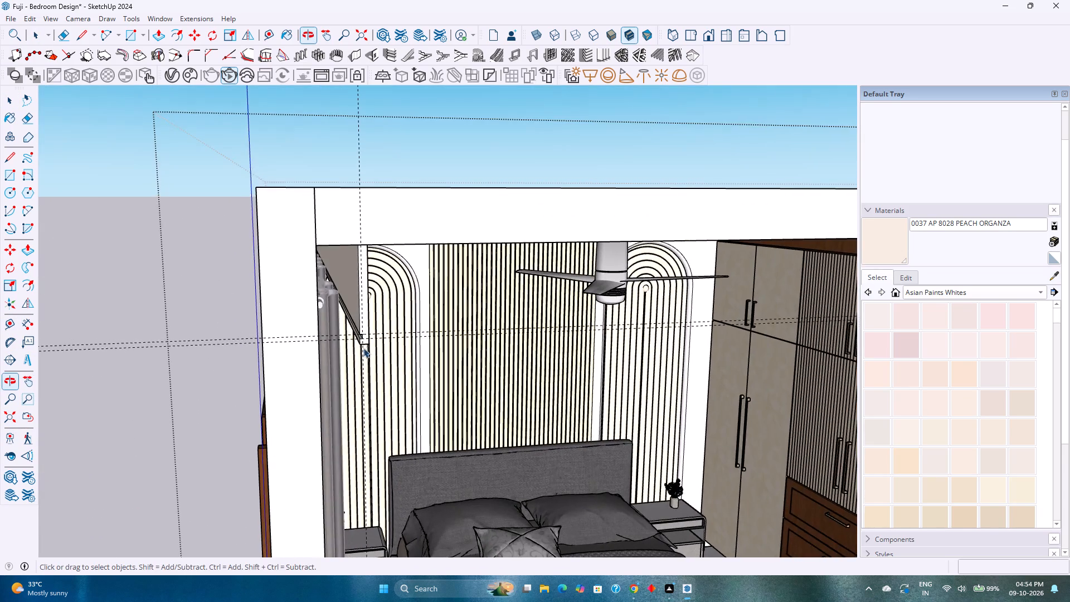
pyautogui.scroll(7, 363, 348)
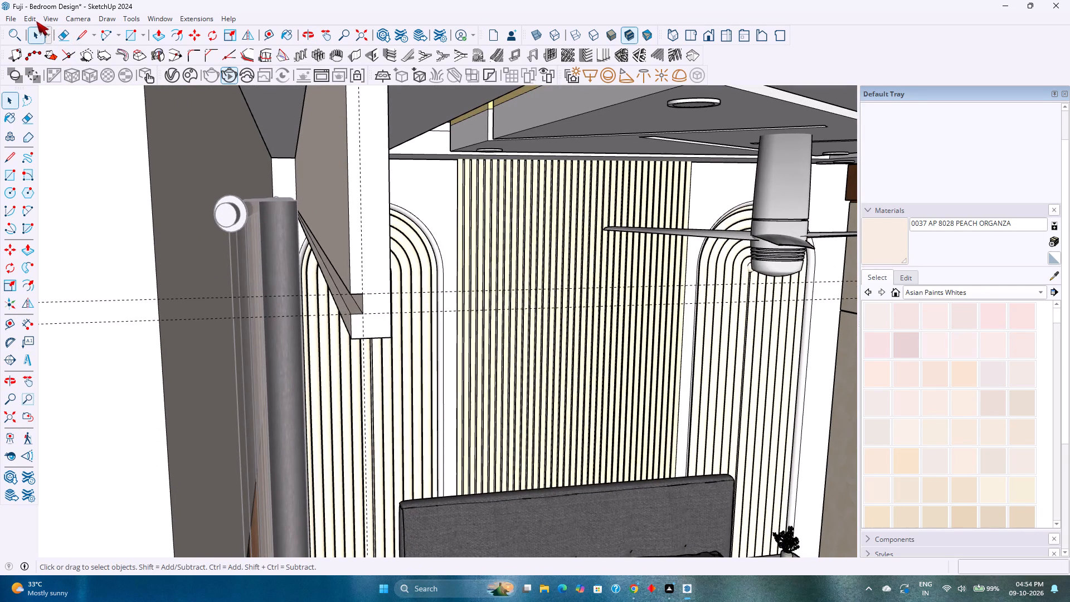
# Delete all the guides used for the pelmet groove.
pyautogui.click(36, 21)
pyautogui.click(57, 137)
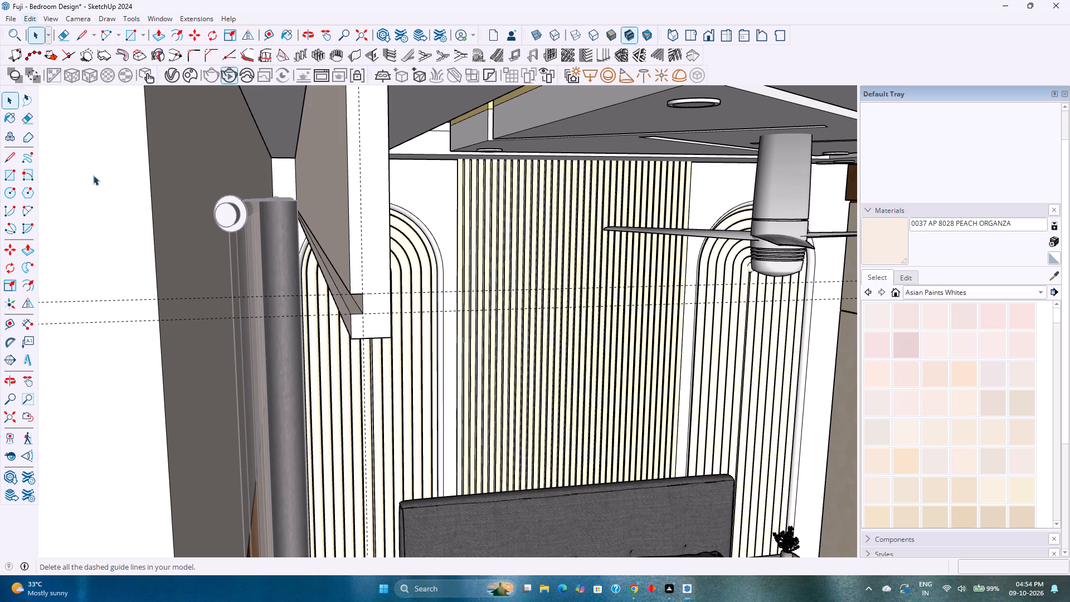
# Copy the groove's inner back face about 1.5 ft along the red axis to outside the window wall.
pyautogui.scroll(7, 347, 299)
pyautogui.moveTo(349, 315); pyautogui.dragTo(369, 285, button='middle')
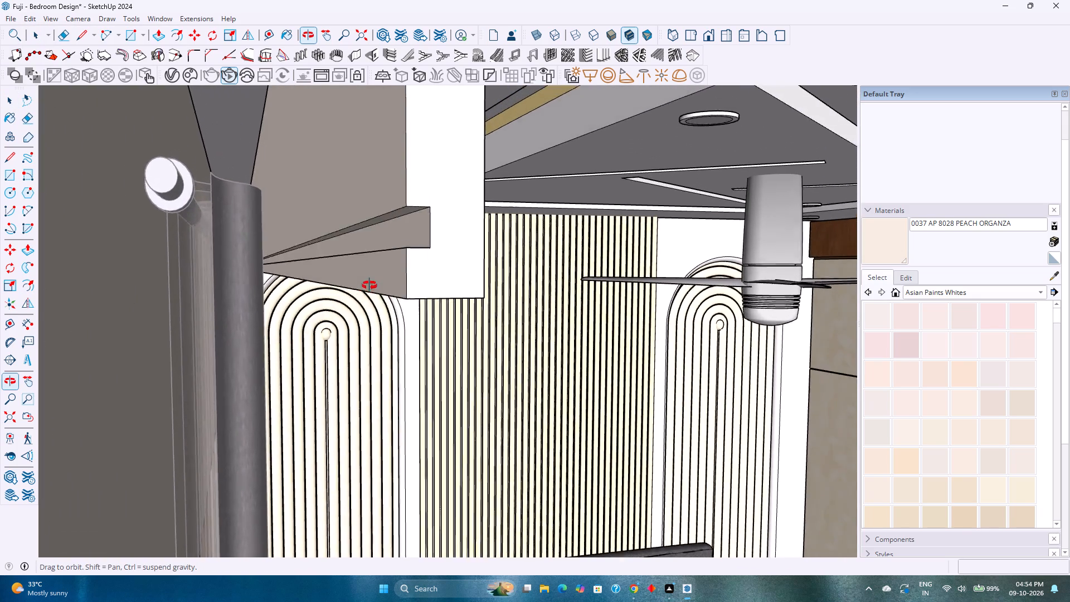
pyautogui.moveTo(369, 285); pyautogui.dragTo(359, 295, button='middle')
pyautogui.doubleClick(383, 249)
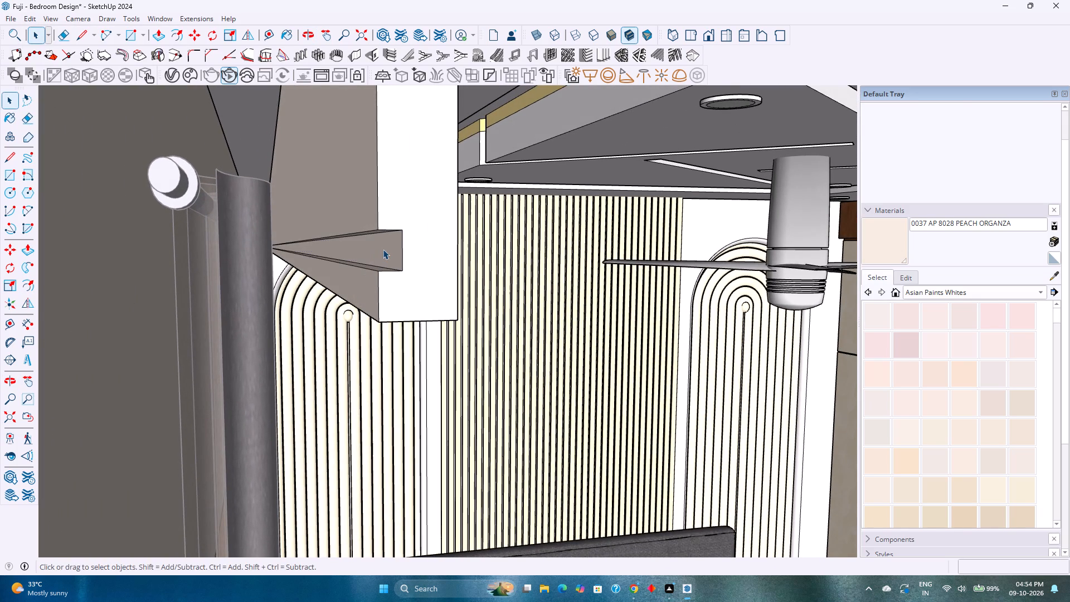
pyautogui.press('m')
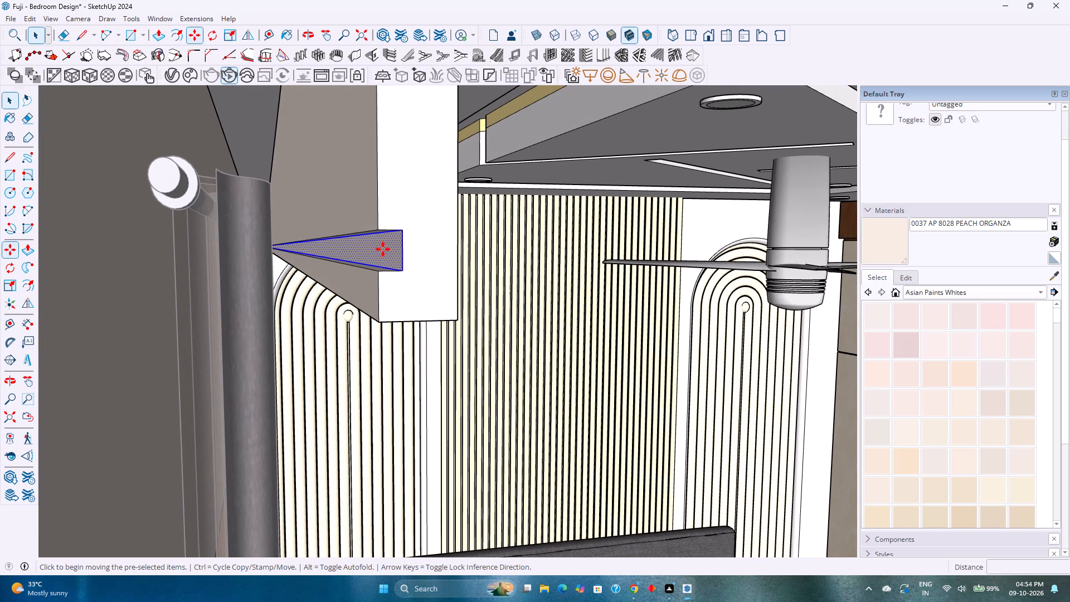
pyautogui.click(399, 270)
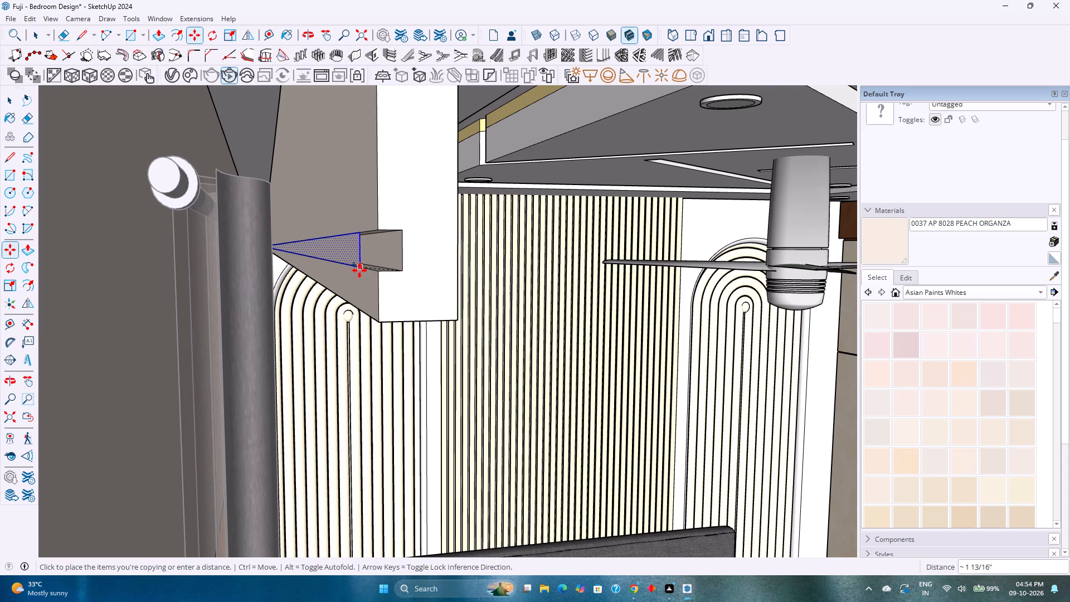
pyautogui.scroll(-12, 358, 270)
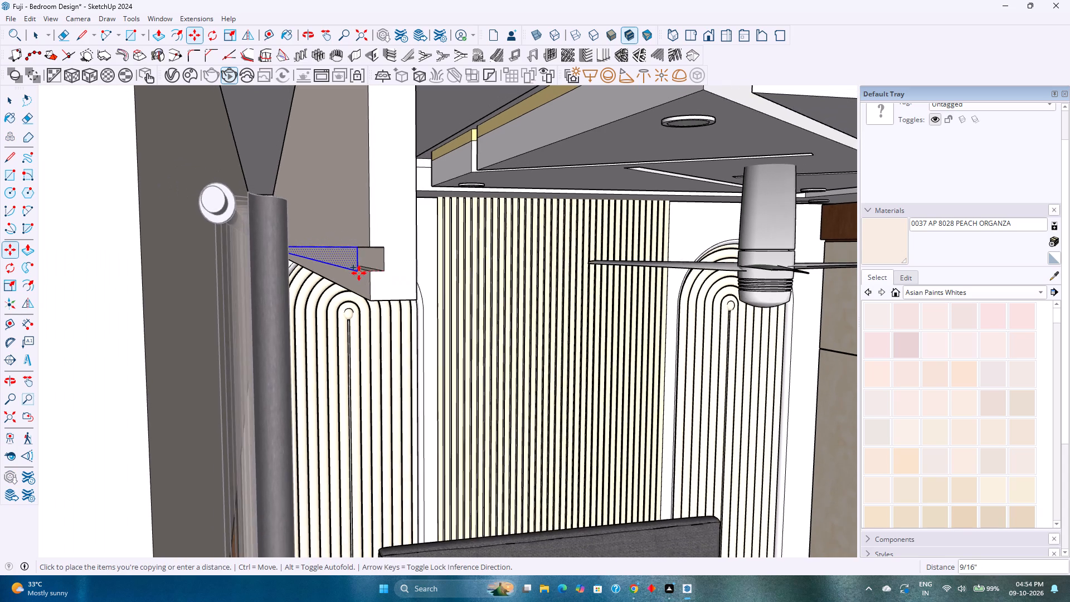
pyautogui.scroll(-20, 359, 273)
pyautogui.scroll(-2, 359, 273)
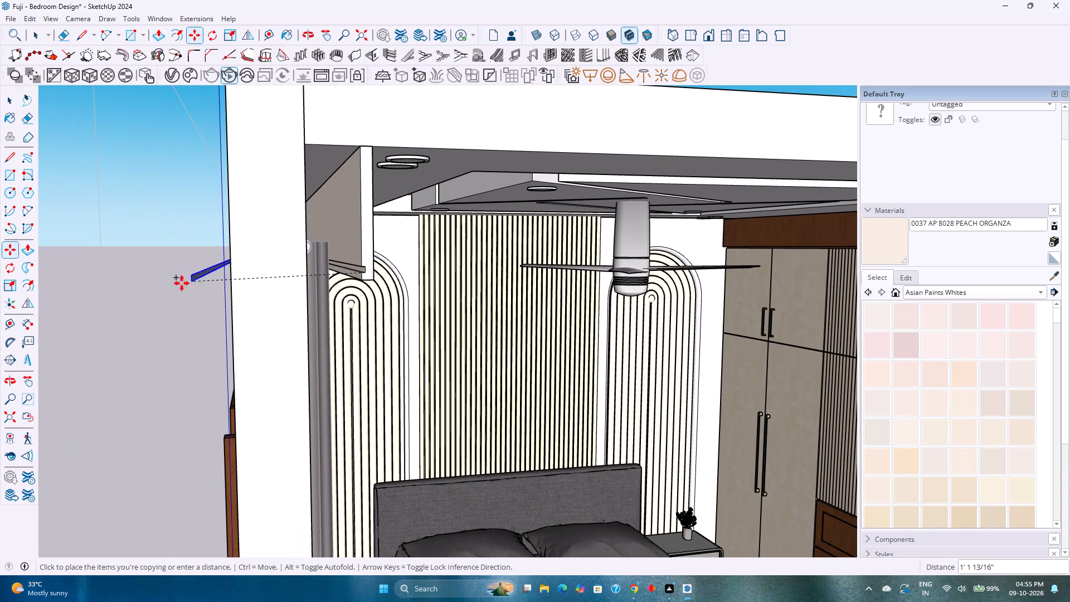
pyautogui.press('Left')
pyautogui.press('Right')
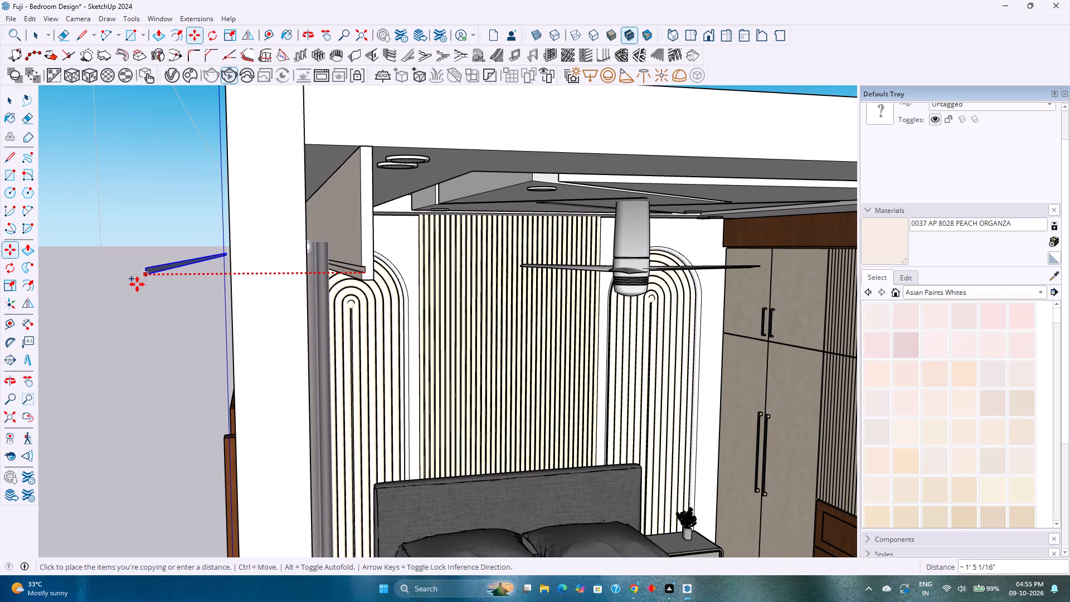
pyautogui.click(126, 284)
pyautogui.scroll(4, 128, 284)
pyautogui.press('space')
# Make the copied strip face outside the wall into a group.
pyautogui.moveTo(129, 283); pyautogui.dragTo(179, 300, button='middle')
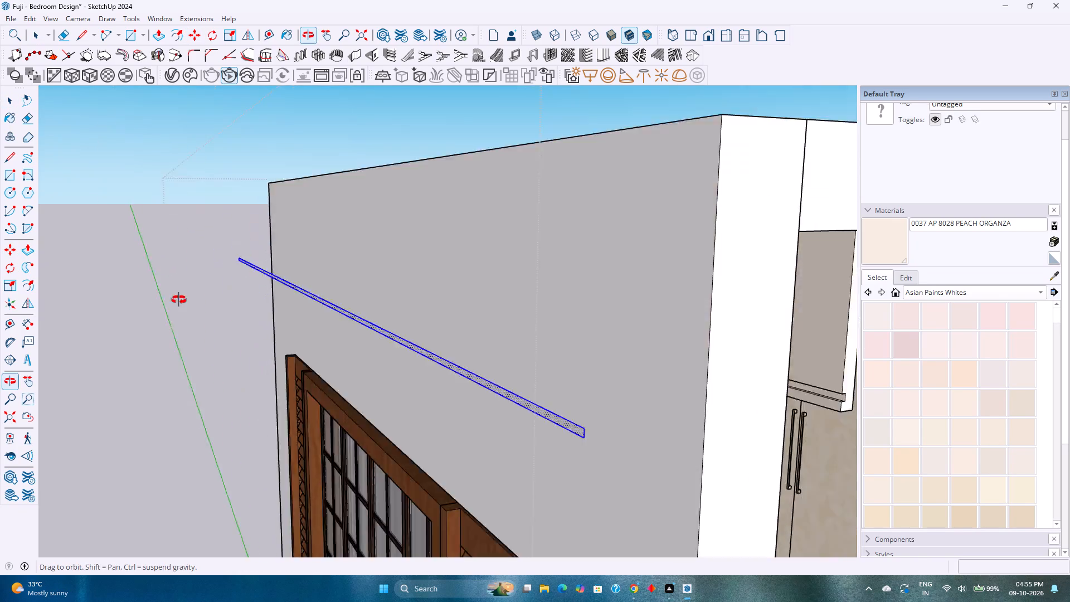
pyautogui.moveTo(179, 300); pyautogui.dragTo(278, 308, button='middle')
pyautogui.rightClick(308, 275)
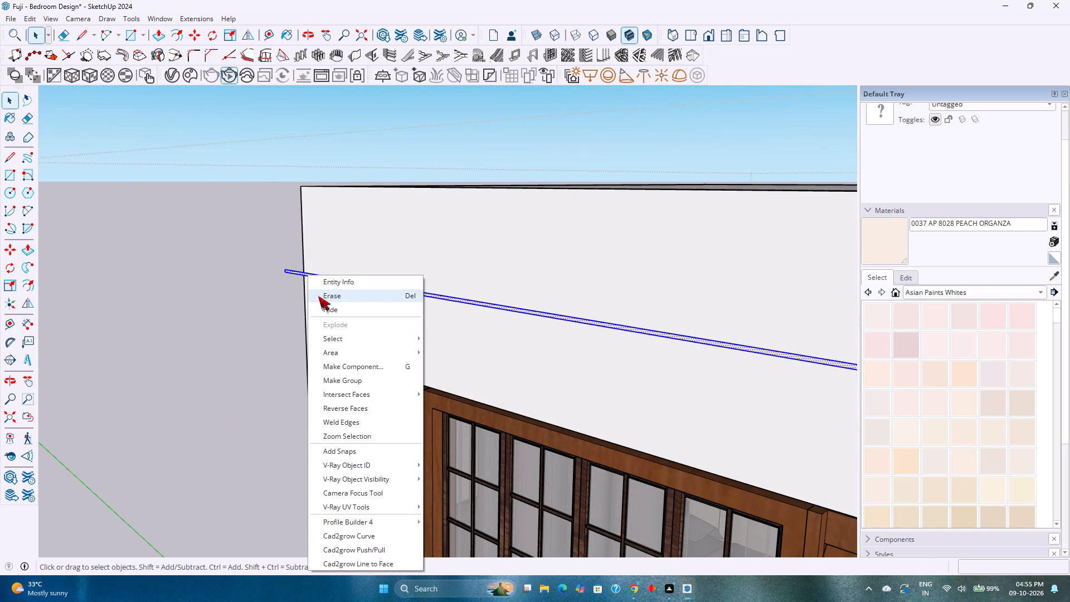
pyautogui.click(354, 378)
# Push/Pull the strip face inside its group by 0.25" to give it thickness.
pyautogui.moveTo(452, 365); pyautogui.dragTo(331, 348, button='middle')
pyautogui.scroll(3, 585, 362)
pyautogui.doubleClick(616, 373)
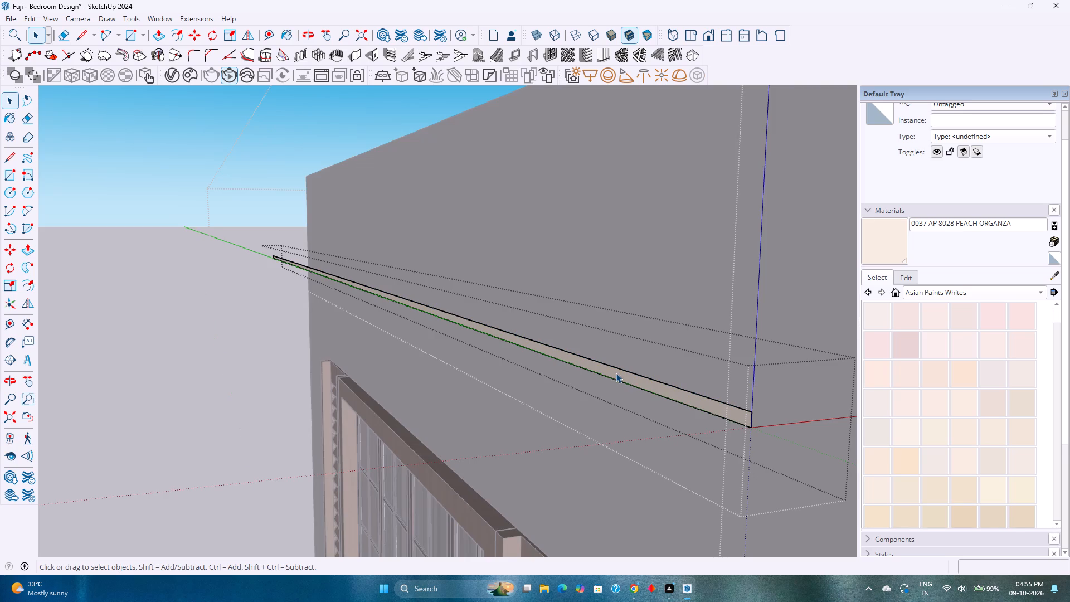
pyautogui.press('p')
pyautogui.click(629, 381)
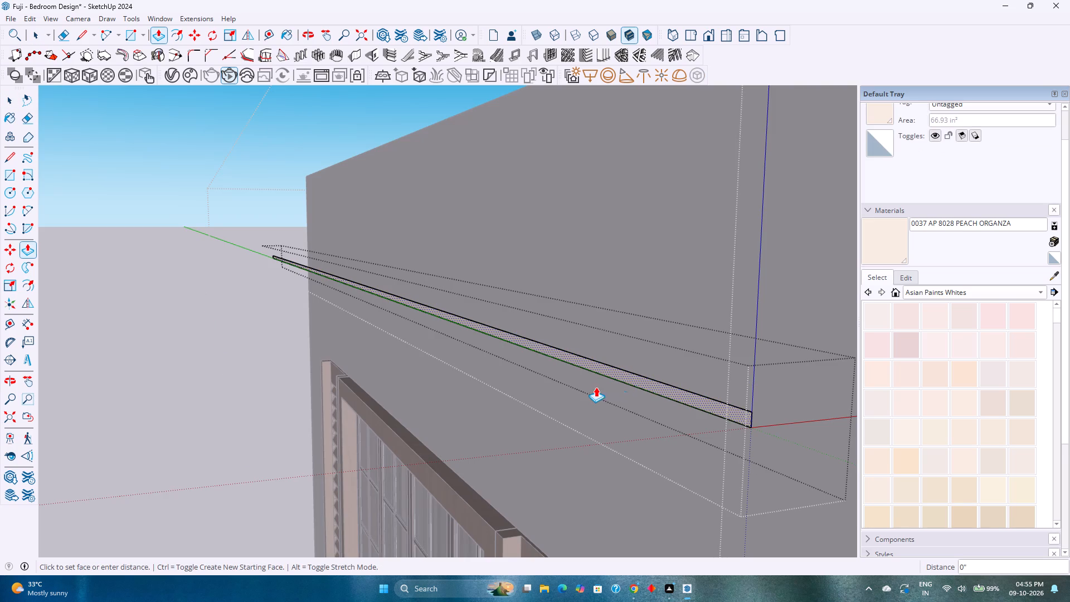
pyautogui.write('0.25')
pyautogui.press('Return')
pyautogui.press('space')
pyautogui.moveTo(630, 396); pyautogui.dragTo(550, 383, button='middle')
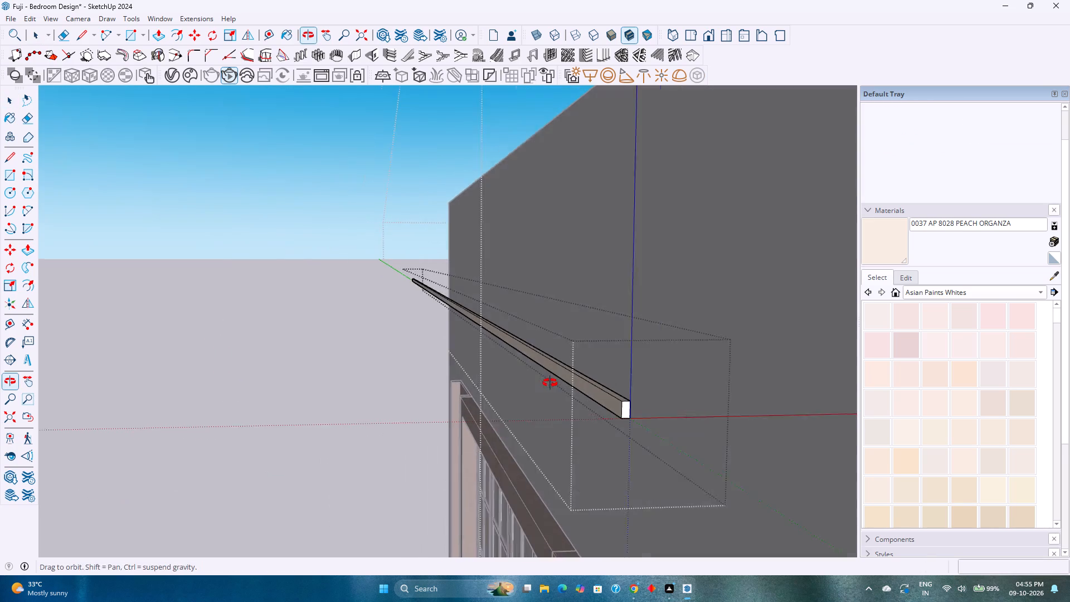
pyautogui.moveTo(550, 383); pyautogui.dragTo(549, 382, button='middle')
pyautogui.press('Escape')
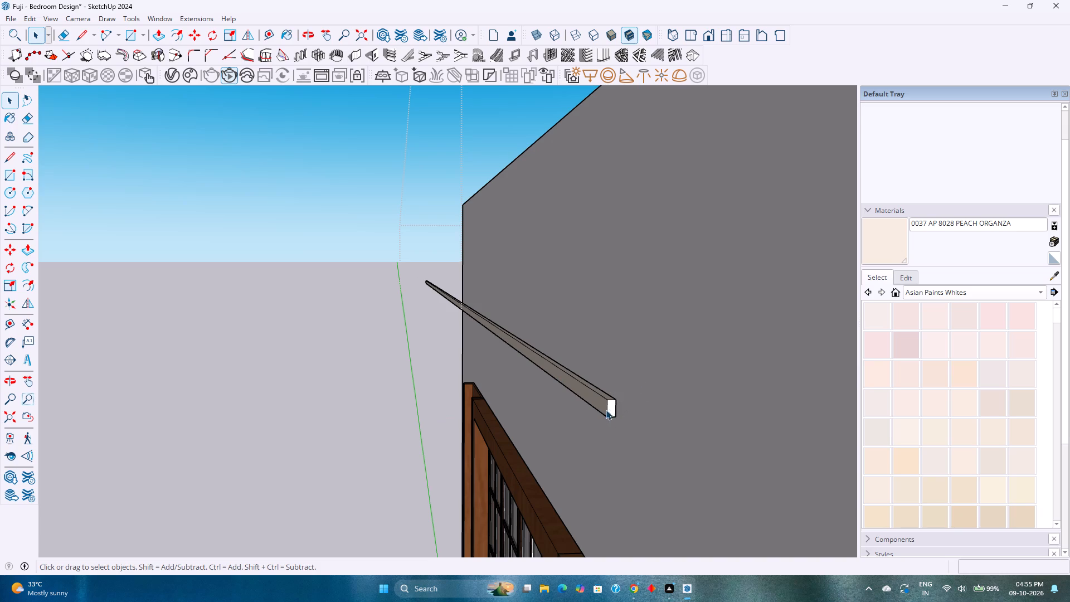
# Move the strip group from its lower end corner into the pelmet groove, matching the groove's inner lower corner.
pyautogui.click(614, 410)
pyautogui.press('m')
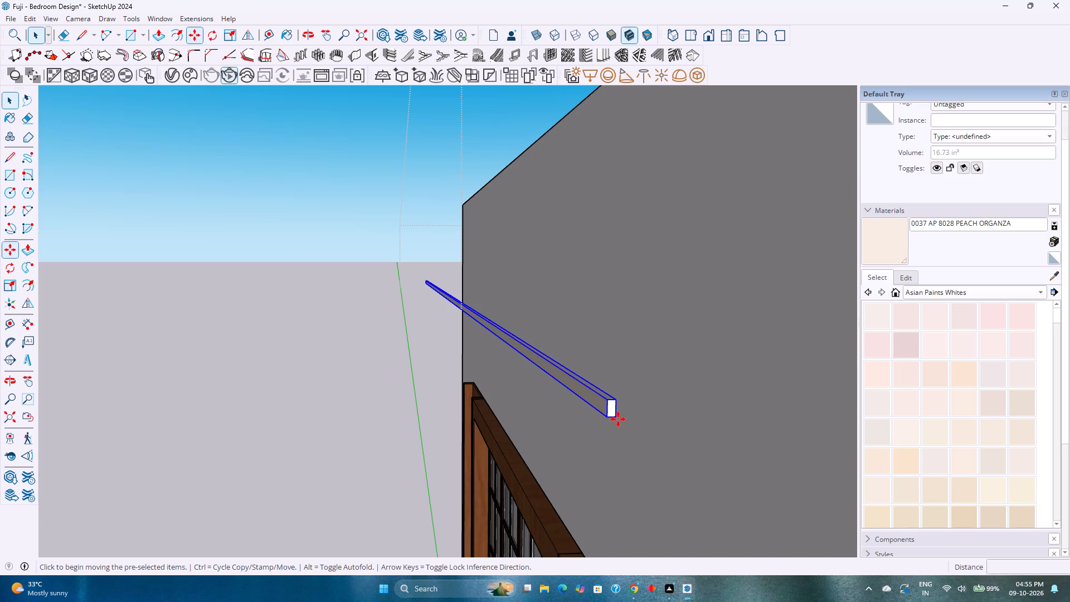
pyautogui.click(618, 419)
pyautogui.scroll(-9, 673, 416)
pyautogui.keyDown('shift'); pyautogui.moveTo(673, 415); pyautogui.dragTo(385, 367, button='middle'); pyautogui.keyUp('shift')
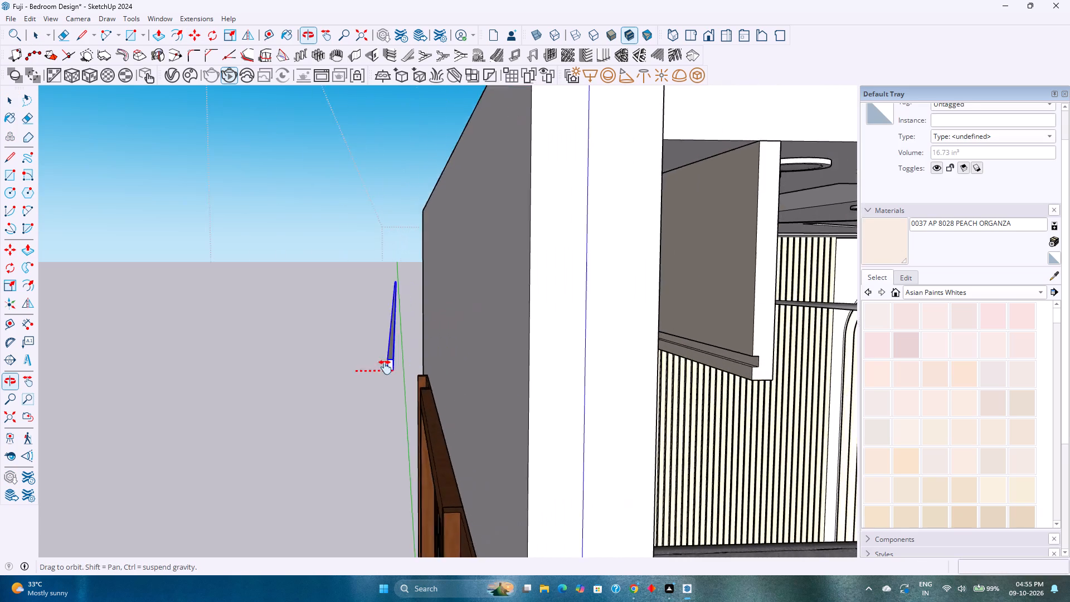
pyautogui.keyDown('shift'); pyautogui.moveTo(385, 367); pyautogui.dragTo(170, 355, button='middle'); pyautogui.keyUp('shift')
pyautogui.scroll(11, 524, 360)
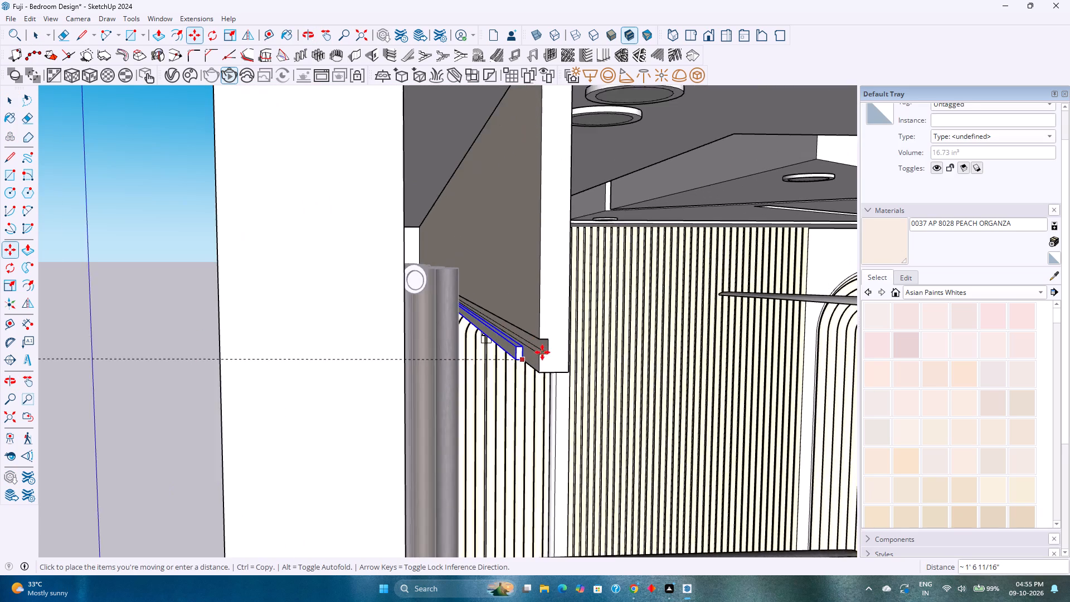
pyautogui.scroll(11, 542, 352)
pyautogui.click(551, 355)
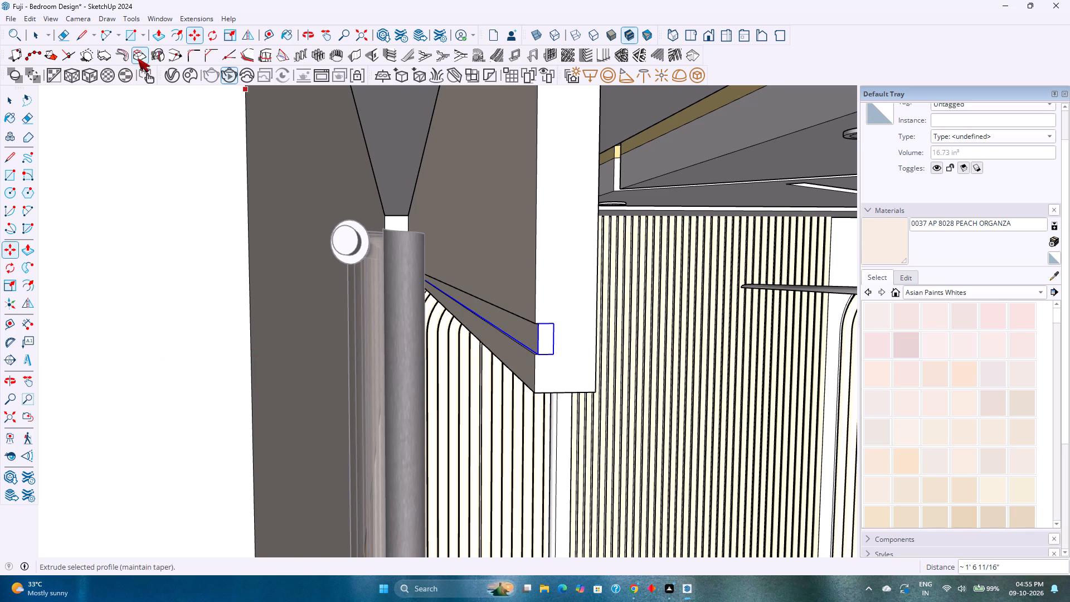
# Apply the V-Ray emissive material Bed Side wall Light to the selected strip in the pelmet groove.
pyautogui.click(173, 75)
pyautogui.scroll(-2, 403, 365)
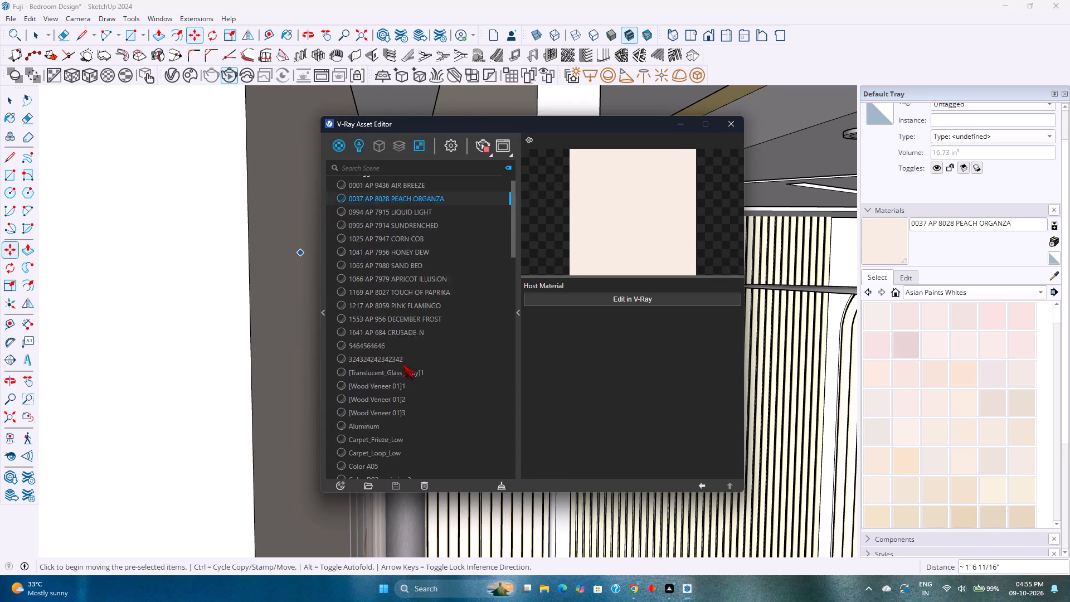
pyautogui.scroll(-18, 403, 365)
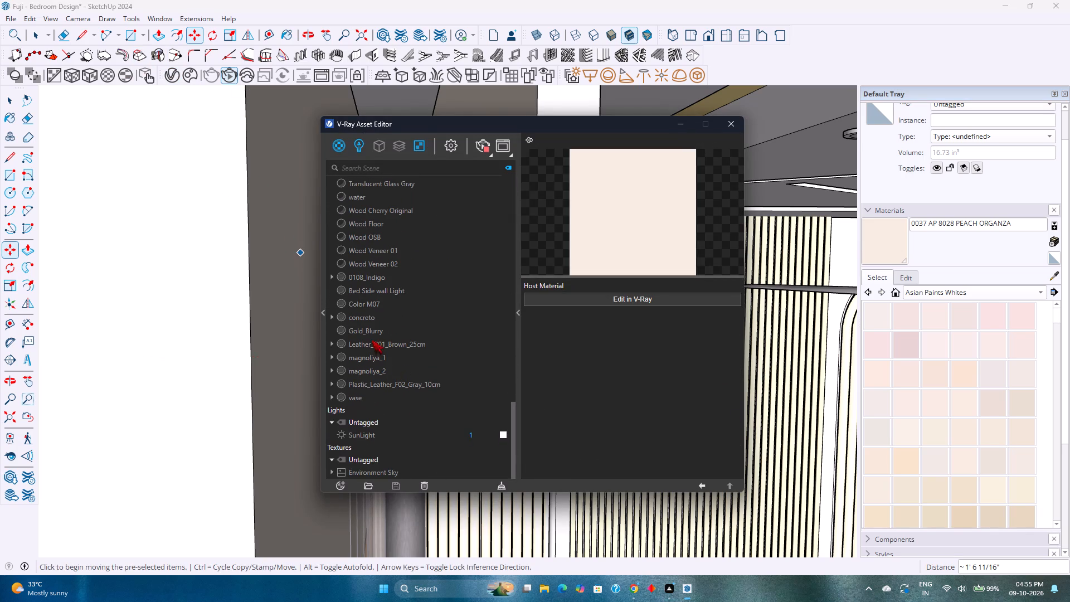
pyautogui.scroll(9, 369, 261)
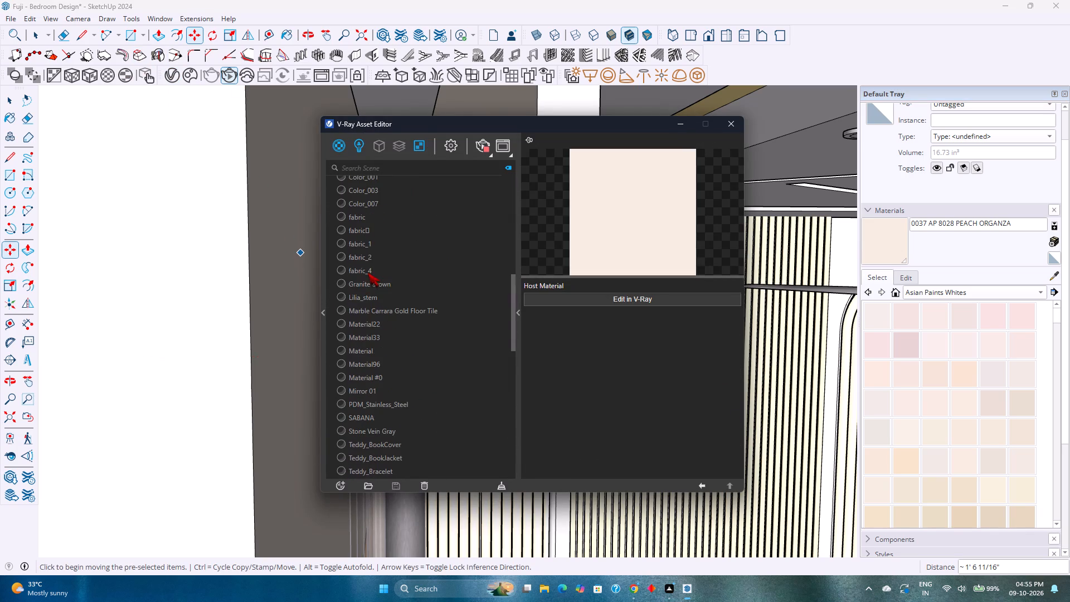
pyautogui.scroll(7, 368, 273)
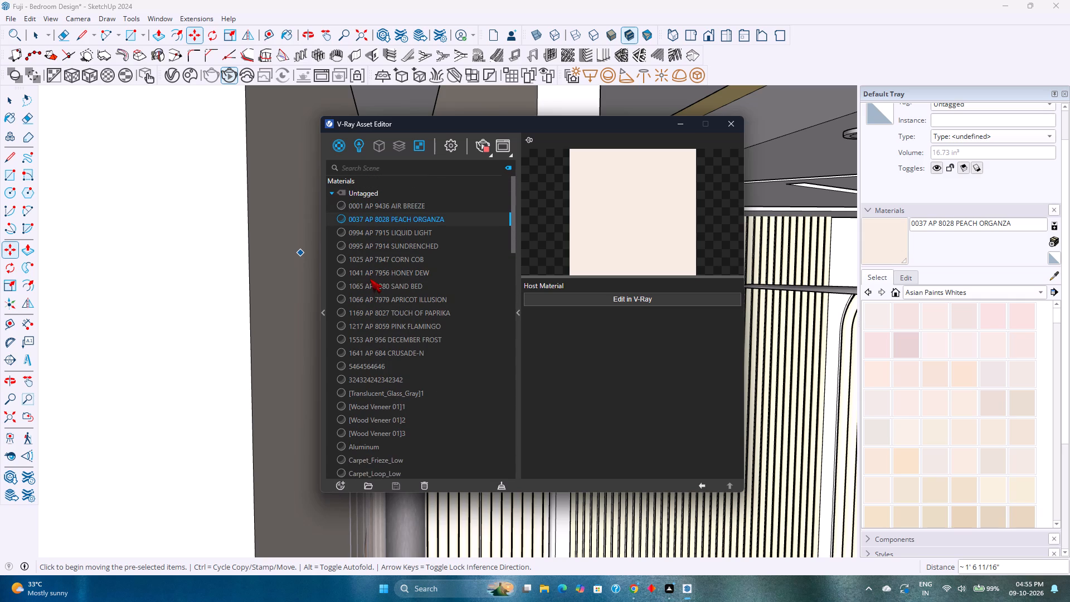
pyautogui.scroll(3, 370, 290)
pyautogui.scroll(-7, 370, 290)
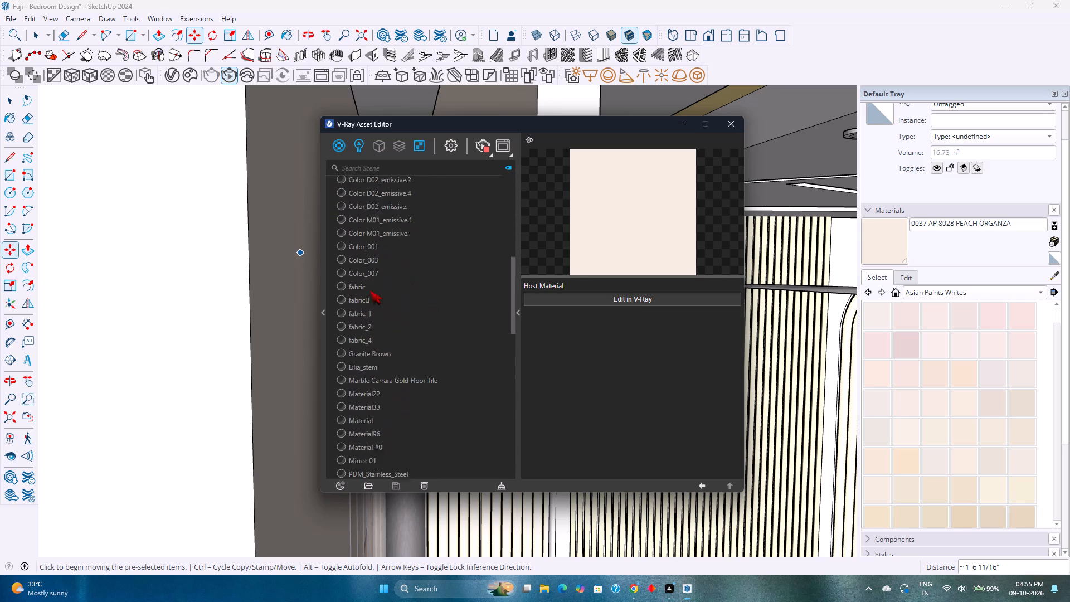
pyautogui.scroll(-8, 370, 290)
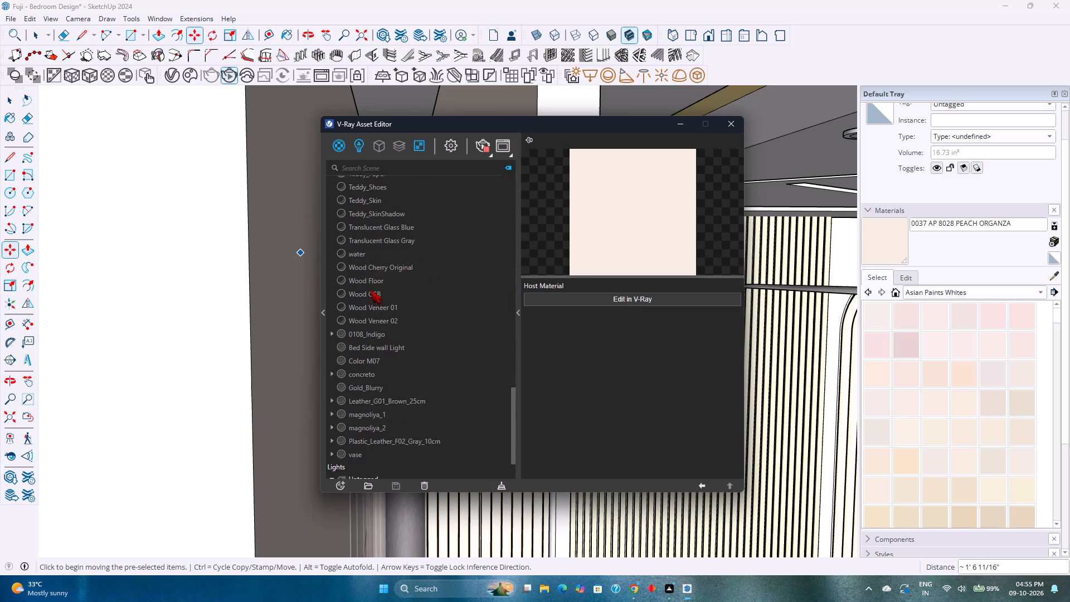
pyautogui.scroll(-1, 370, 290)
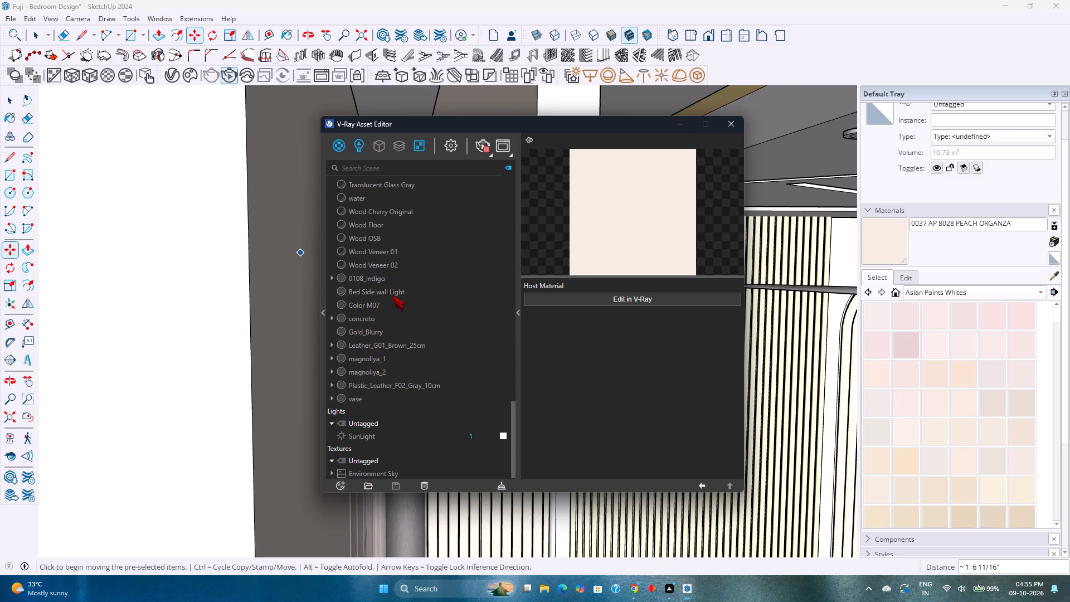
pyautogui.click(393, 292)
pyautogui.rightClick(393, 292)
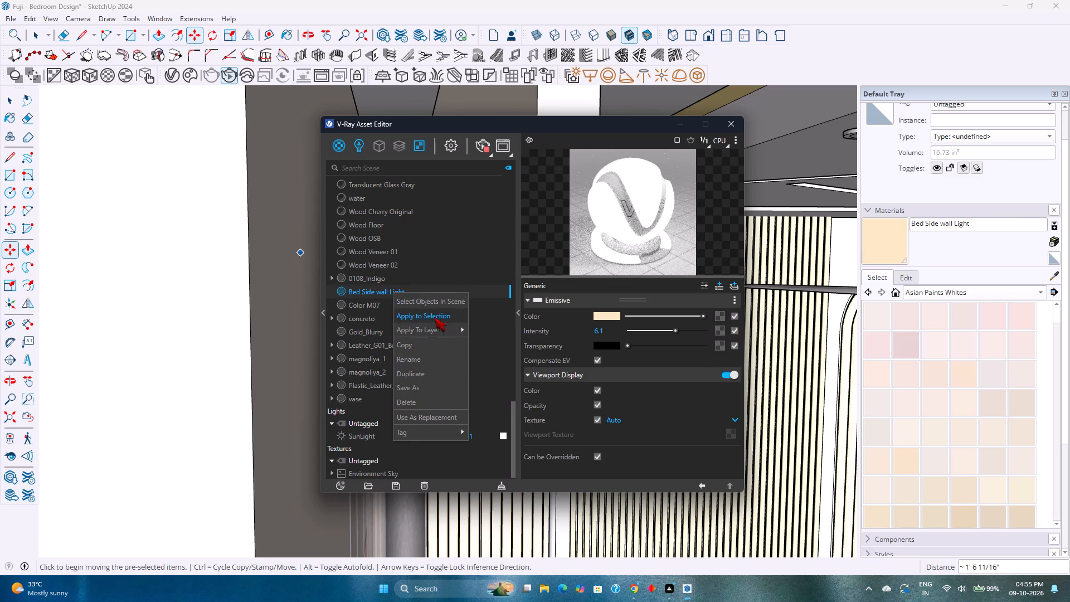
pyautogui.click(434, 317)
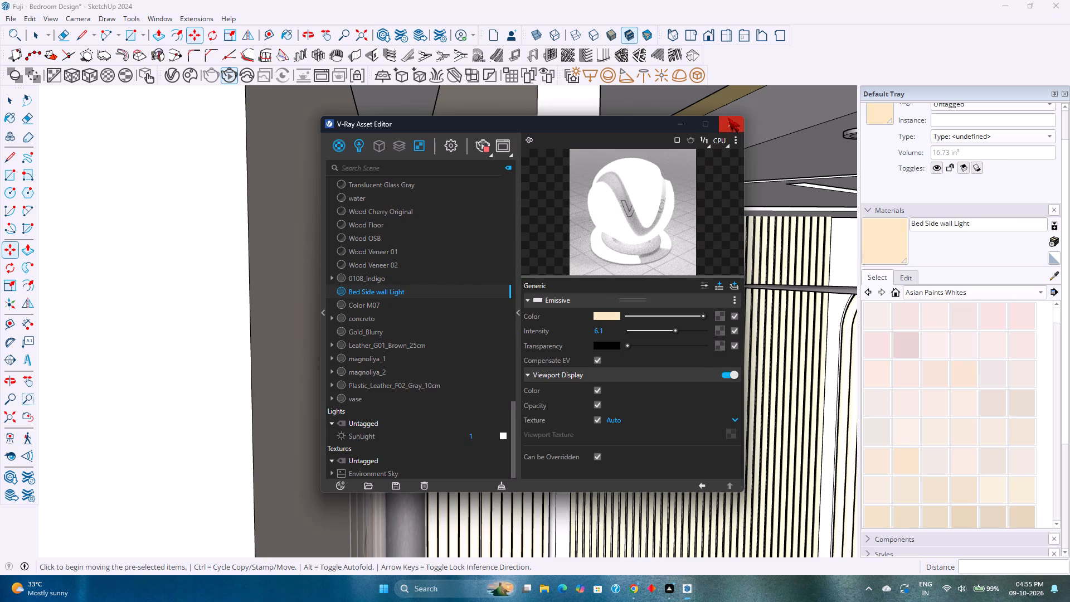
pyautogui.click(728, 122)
# Examine how the strip sits in the groove at the pelmet's open end.
pyautogui.scroll(-3, 461, 305)
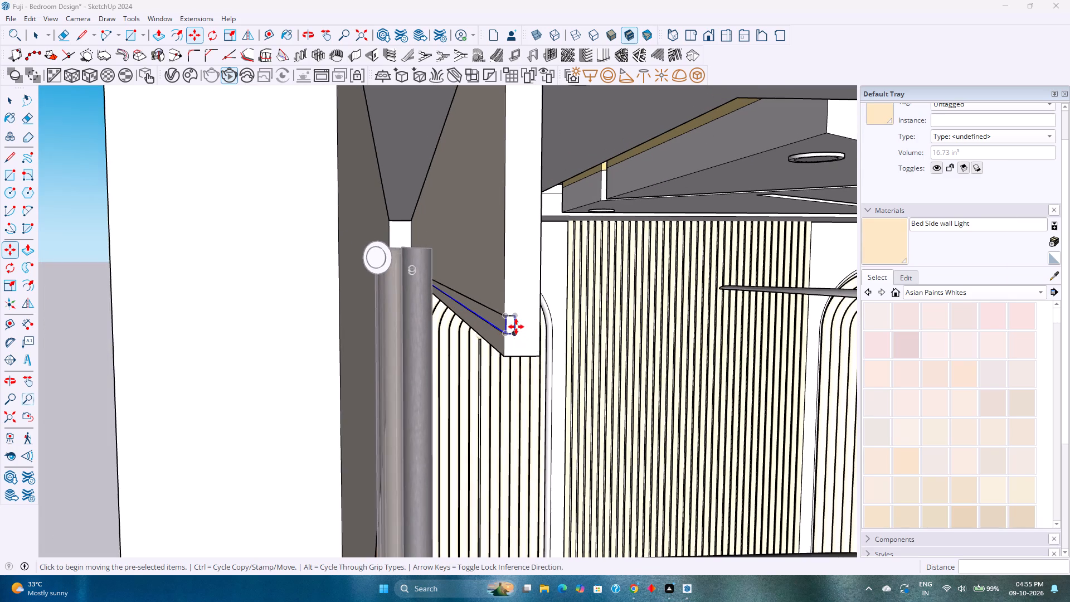
pyautogui.scroll(4, 516, 327)
pyautogui.press('Escape')
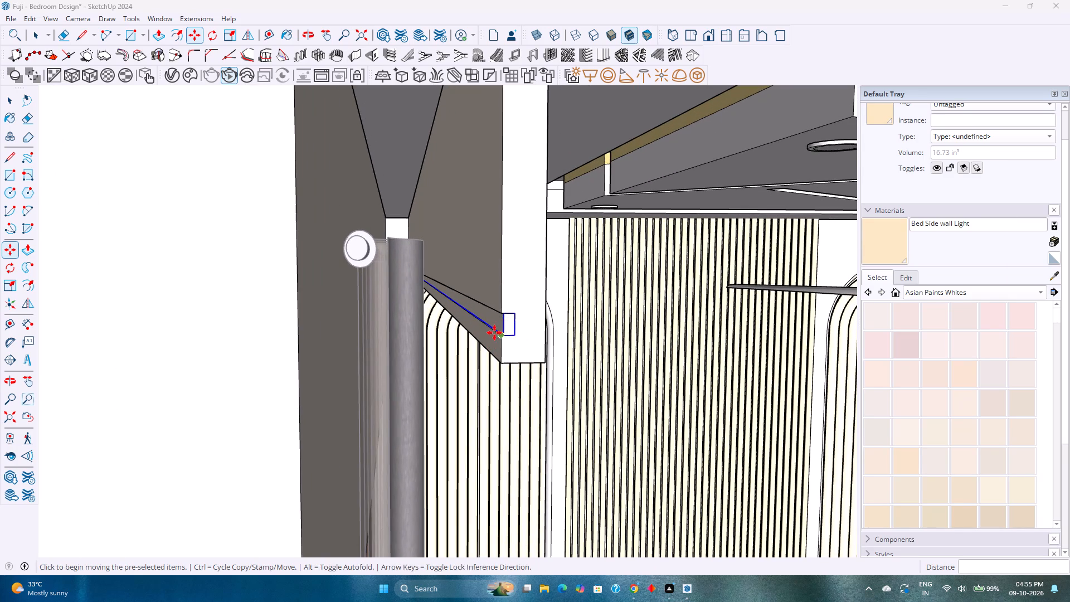
pyautogui.press('space')
pyautogui.press('Escape')
pyautogui.press('space')
pyautogui.click(498, 327)
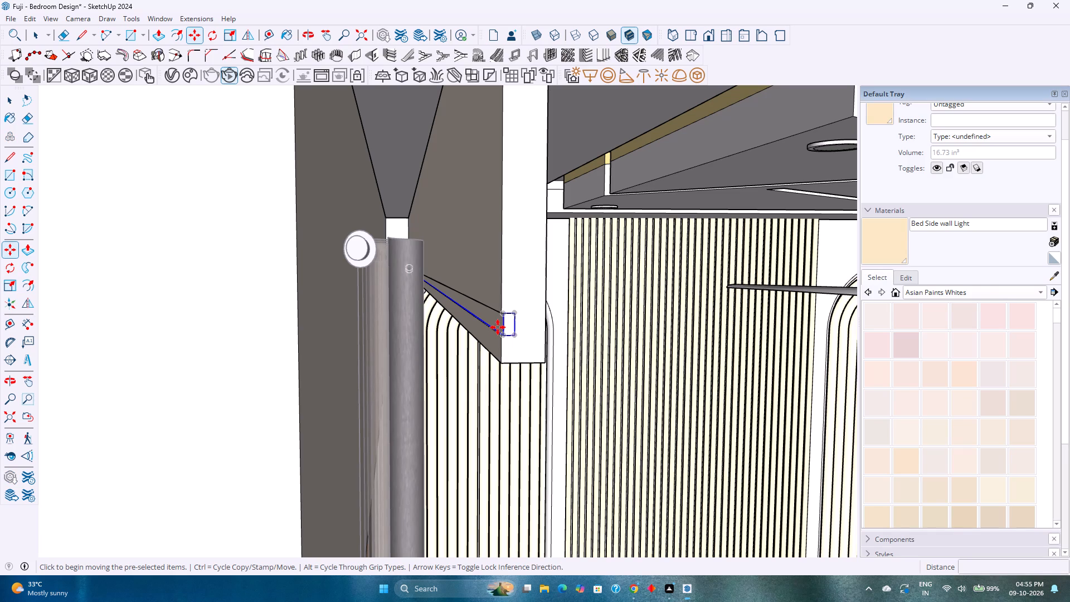
pyautogui.press('Escape')
pyautogui.press('space')
pyautogui.press('space')
pyautogui.press('Escape')
pyautogui.press('Escape')
pyautogui.scroll(-3, 485, 335)
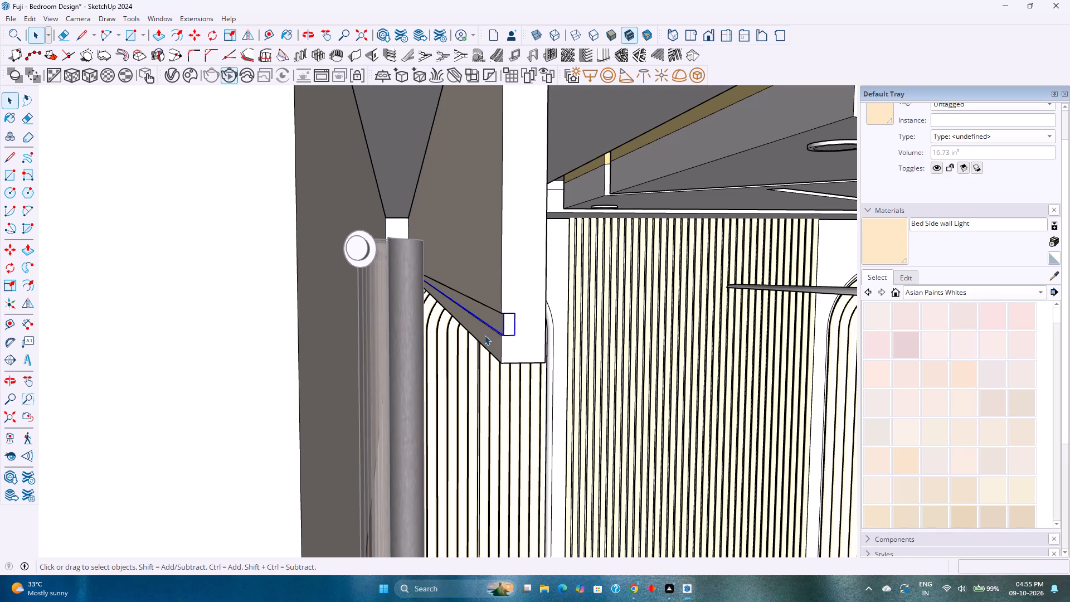
pyautogui.scroll(-1, 484, 335)
pyautogui.scroll(20, 502, 325)
pyautogui.scroll(5, 502, 325)
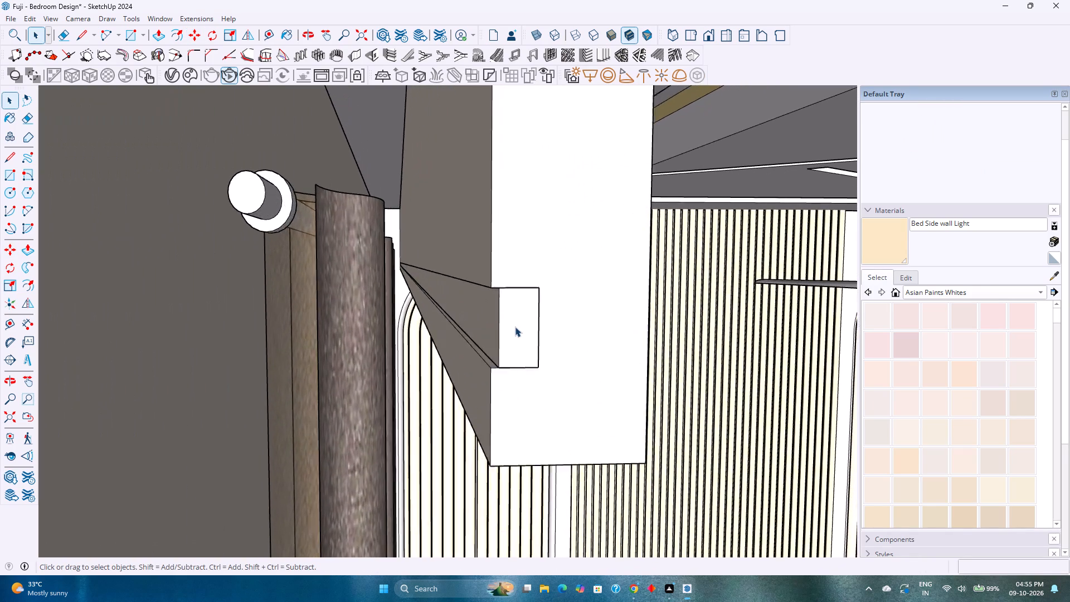
pyautogui.scroll(2, 515, 327)
pyautogui.moveTo(502, 329); pyautogui.dragTo(693, 326, button='middle')
pyautogui.click(476, 314)
pyautogui.doubleClick(476, 314)
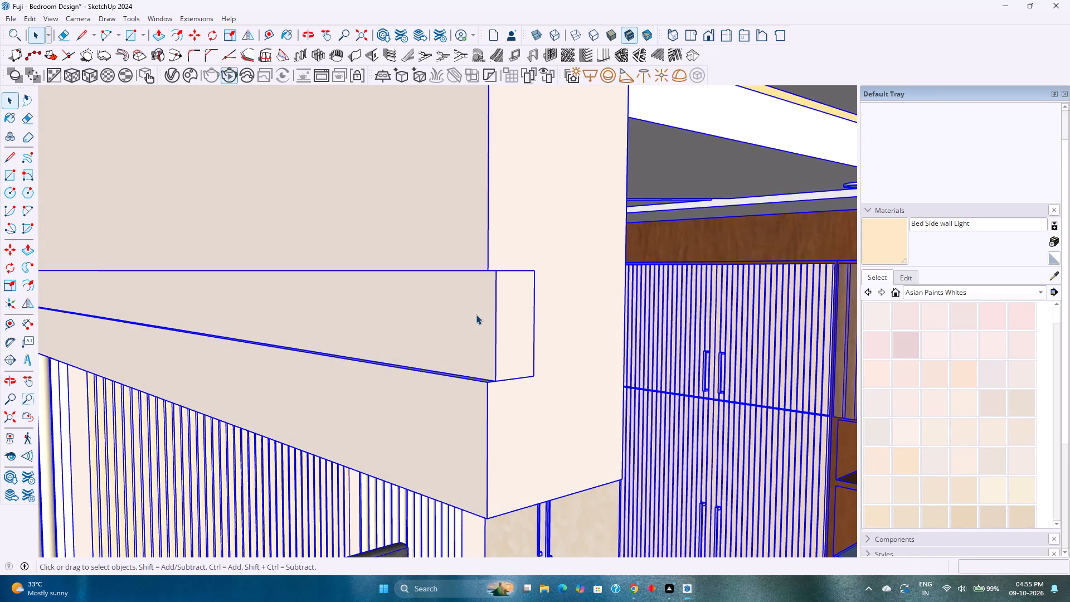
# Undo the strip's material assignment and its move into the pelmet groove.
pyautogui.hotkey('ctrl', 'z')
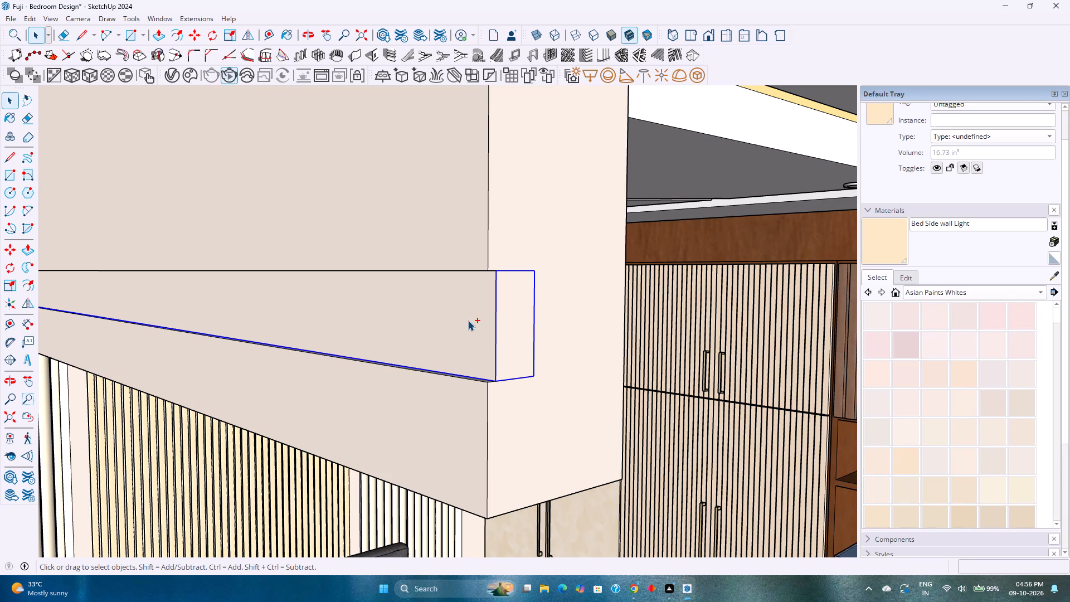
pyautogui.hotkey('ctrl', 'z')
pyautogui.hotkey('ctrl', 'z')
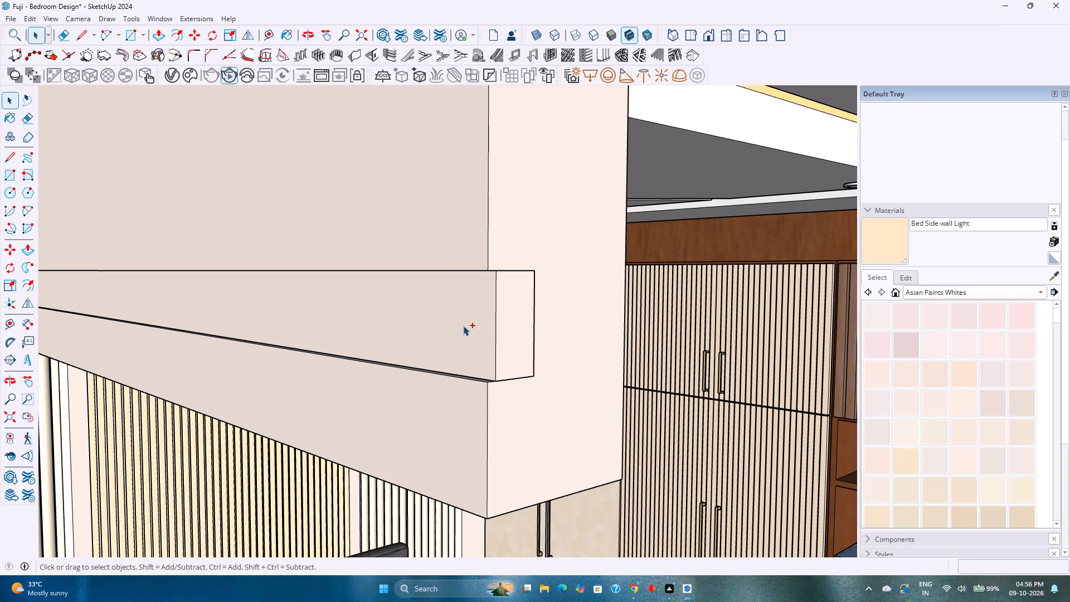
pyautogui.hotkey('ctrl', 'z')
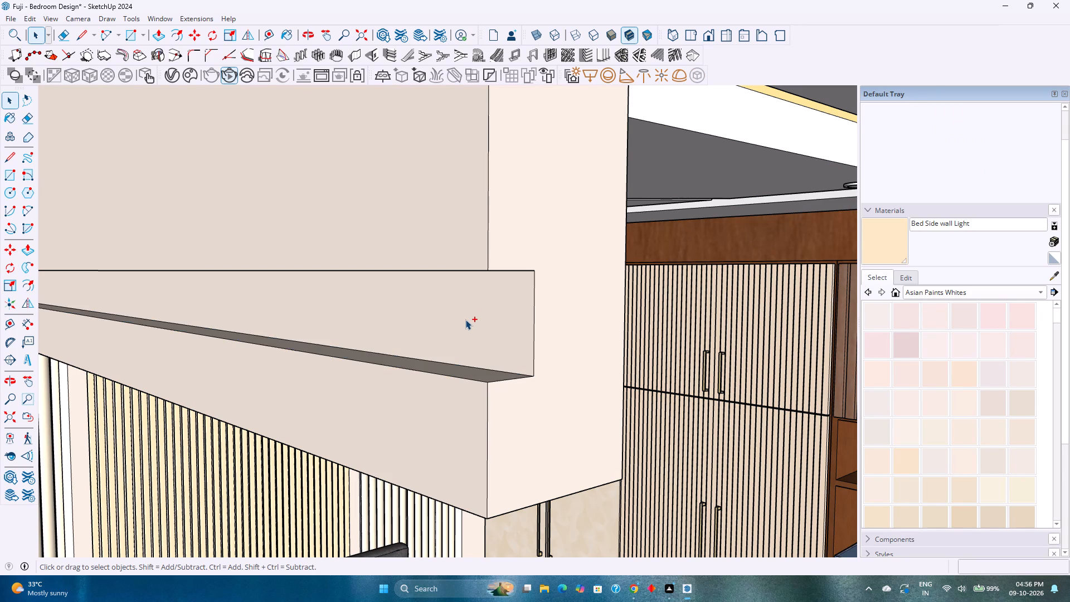
# Redo the undone move of the strip into the pelmet groove.
pyautogui.hotkey('ctrl', 'y')
# Apply the V-Ray emissive material Bed Side wall Light to the strip in the pelmet groove.
pyautogui.click(466, 319)
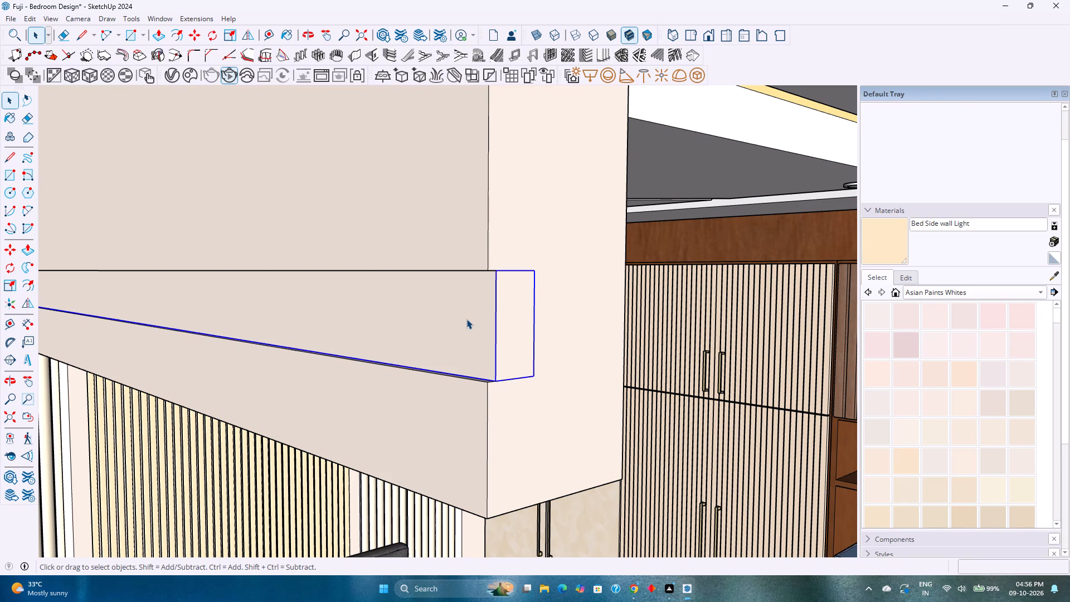
pyautogui.moveTo(470, 319); pyautogui.dragTo(284, 322, button='middle')
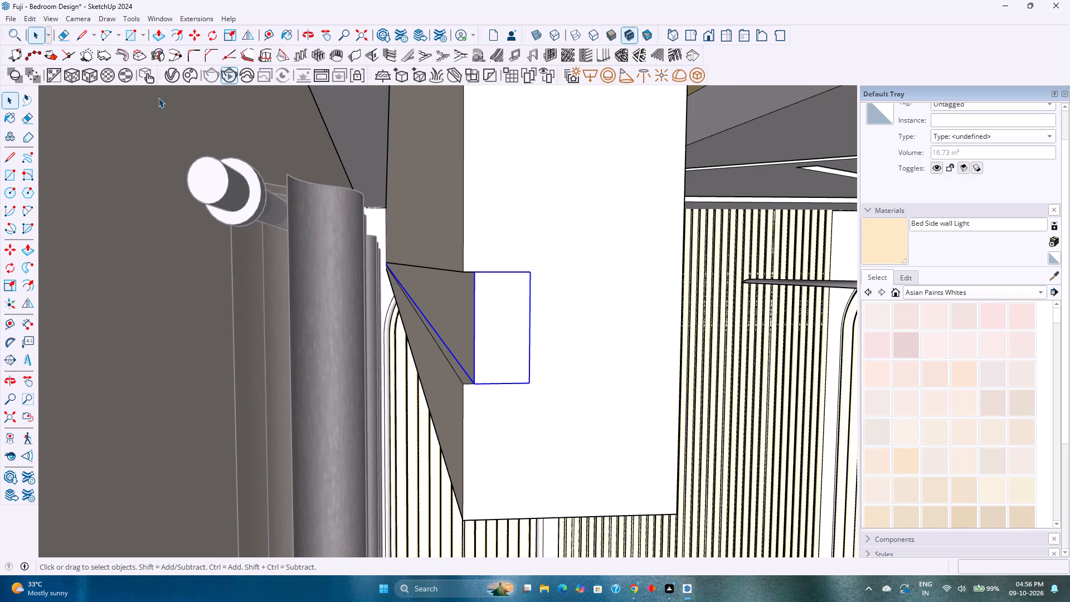
pyautogui.click(174, 80)
pyautogui.rightClick(424, 295)
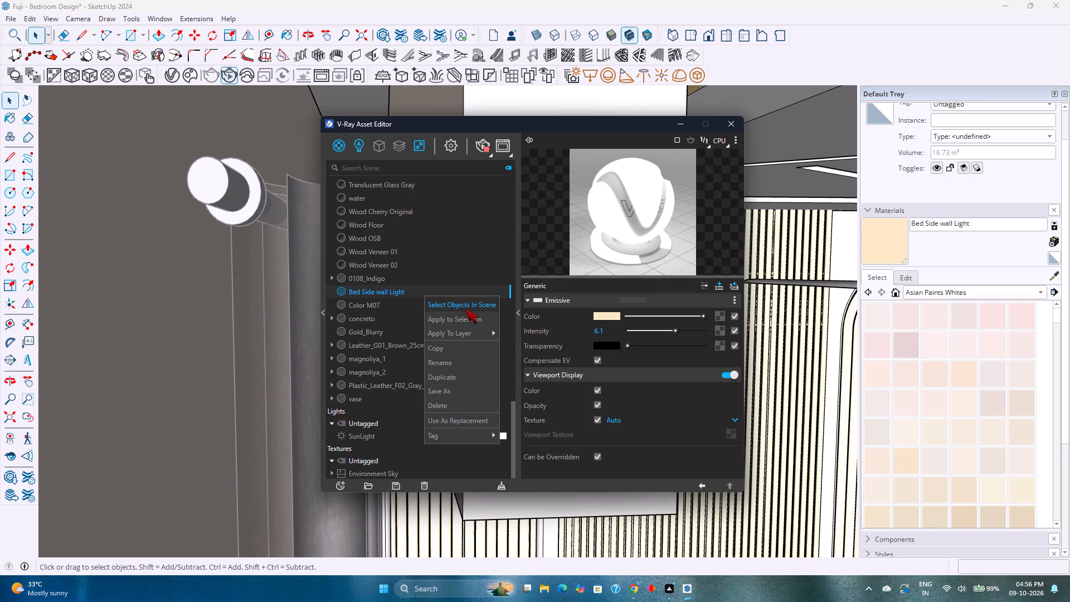
pyautogui.click(473, 323)
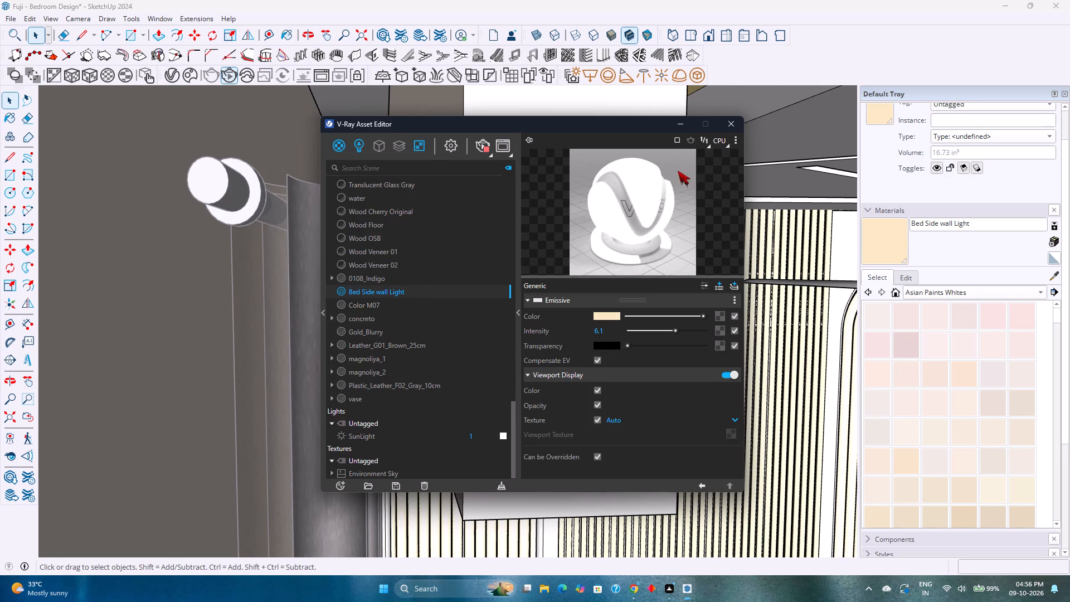
pyautogui.click(733, 126)
pyautogui.press('Escape')
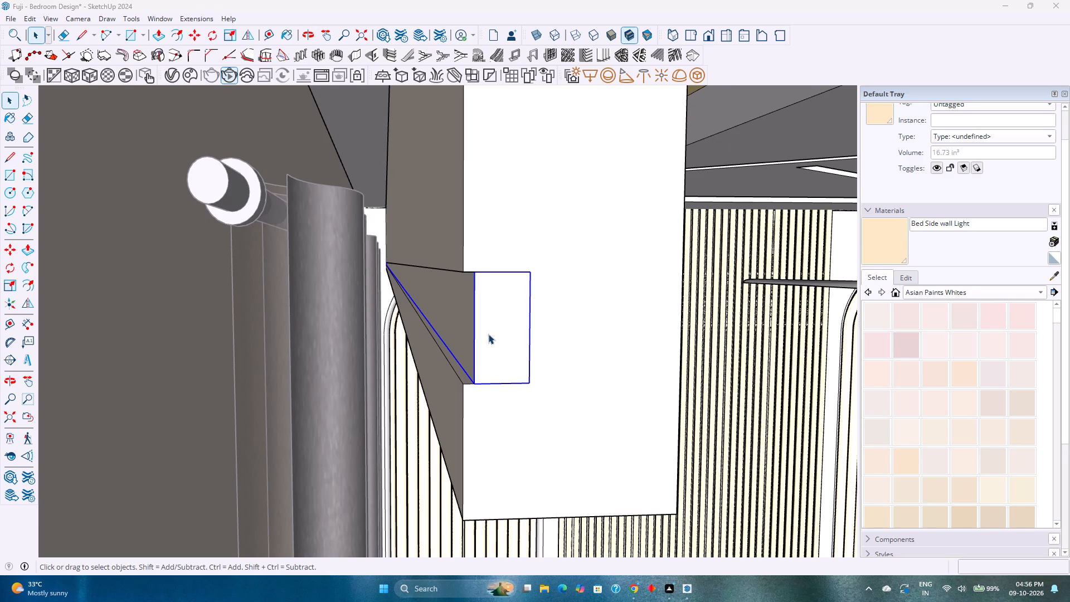
# Examine the strip in the pelmet groove from both sides of the pelmet's open end.
pyautogui.scroll(-6, 488, 334)
pyautogui.moveTo(506, 339); pyautogui.dragTo(755, 307, button='middle')
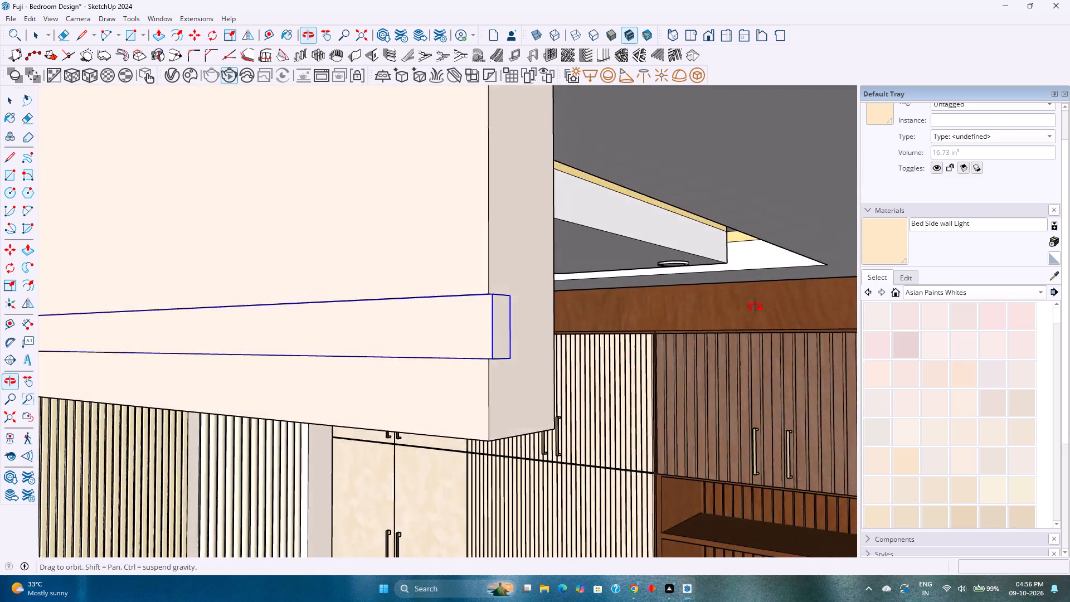
pyautogui.moveTo(755, 307); pyautogui.dragTo(430, 341, button='middle')
pyautogui.scroll(1, 489, 338)
pyautogui.moveTo(489, 338); pyautogui.dragTo(640, 344, button='middle')
pyautogui.click(490, 329)
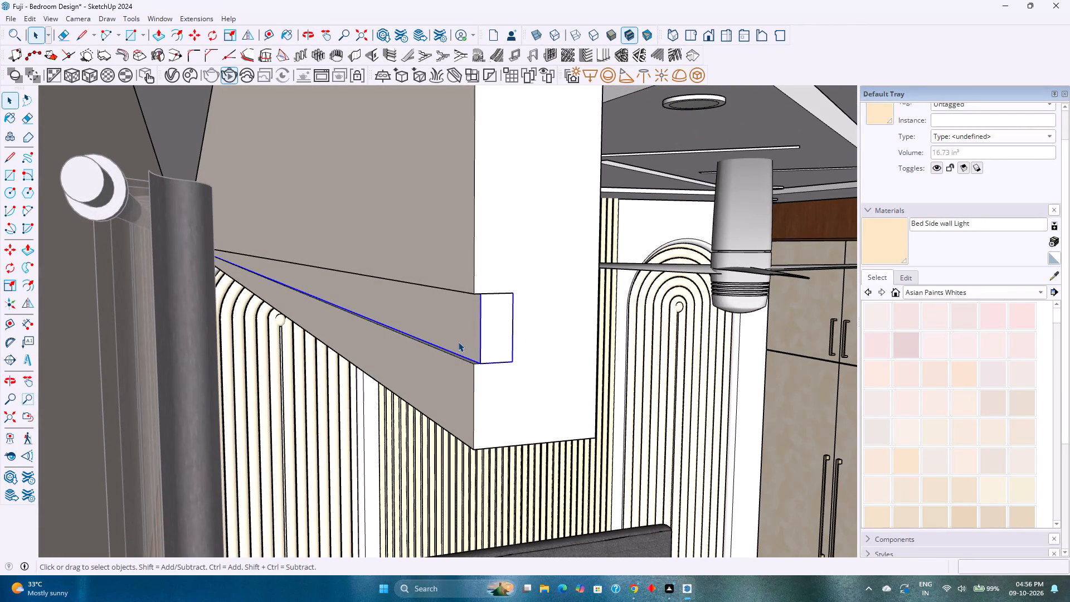
pyautogui.press('Escape')
pyautogui.scroll(-5, 454, 343)
pyautogui.moveTo(510, 339); pyautogui.dragTo(388, 336, button='middle')
pyautogui.scroll(-7, 388, 336)
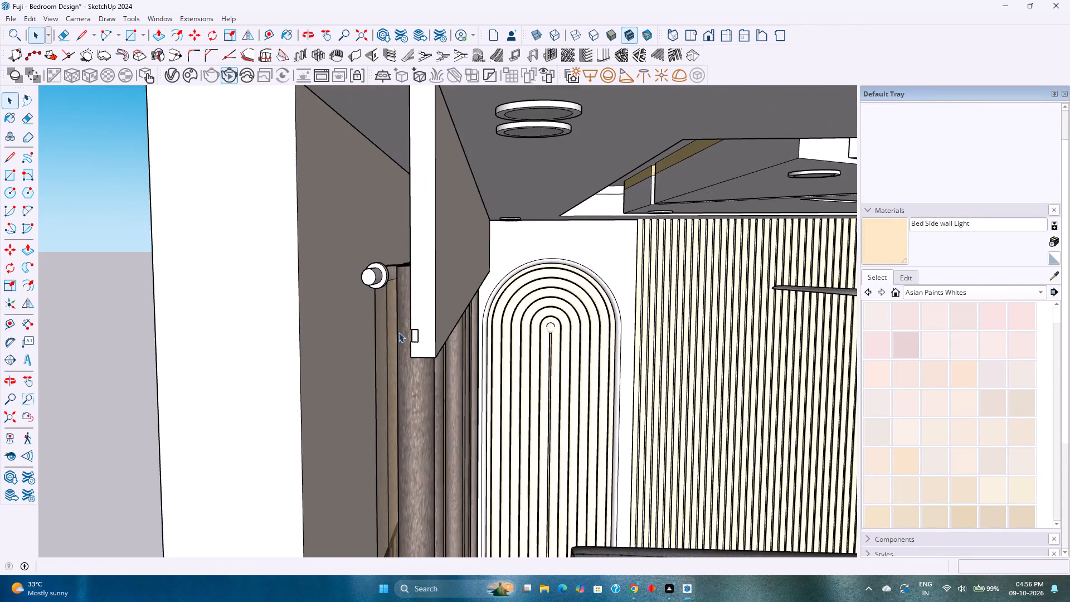
# Check which paint is assigned to the pelmet's large room-side face, leaving it as it is.
pyautogui.moveTo(473, 309); pyautogui.dragTo(341, 308, button='middle')
pyautogui.click(402, 276)
pyautogui.doubleClick(402, 276)
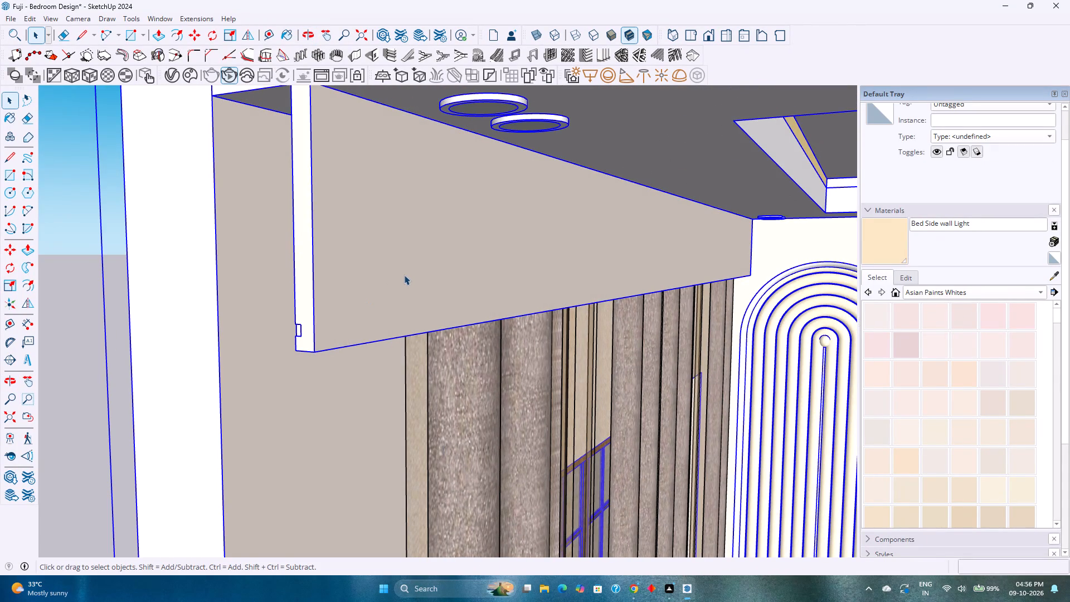
pyautogui.click(407, 269)
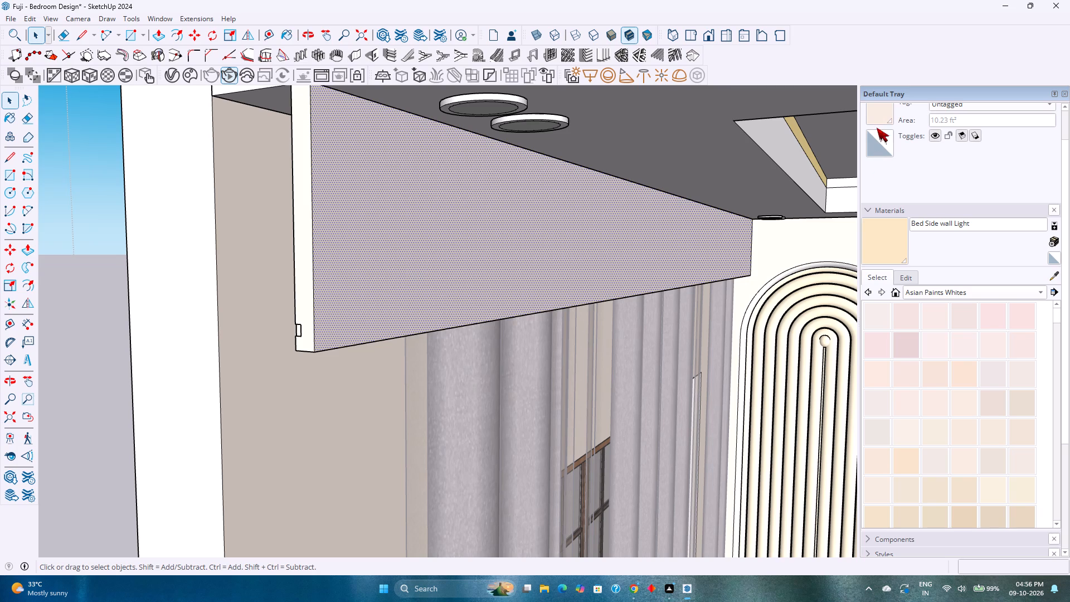
pyautogui.click(877, 118)
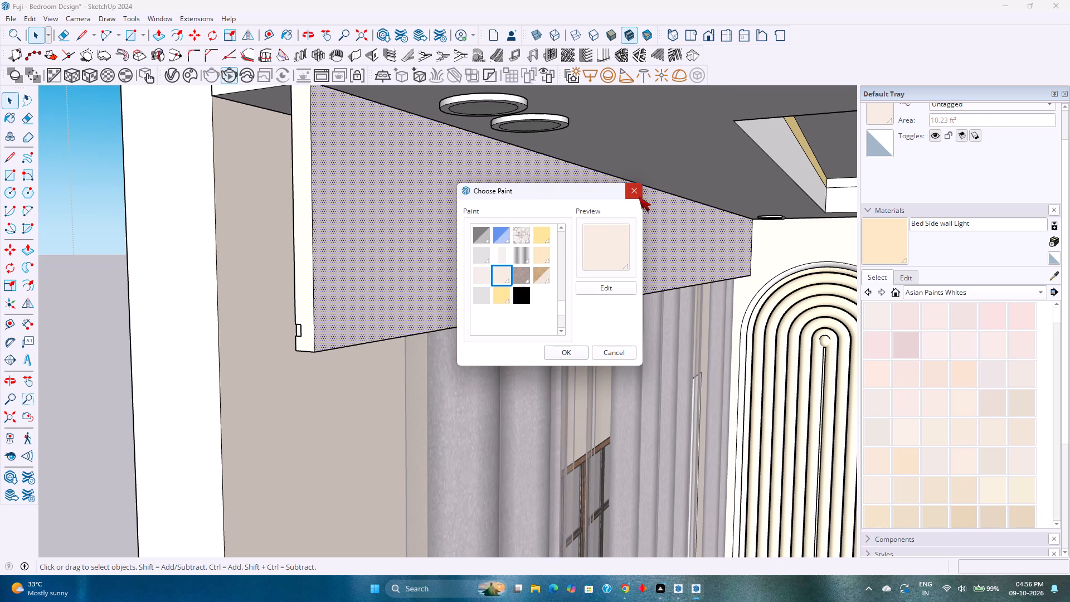
pyautogui.click(635, 188)
pyautogui.press('Escape')
pyautogui.press('Escape')
# Review the pelmet, curtains and whole bedroom from the standard front view.
pyautogui.scroll(-6, 413, 347)
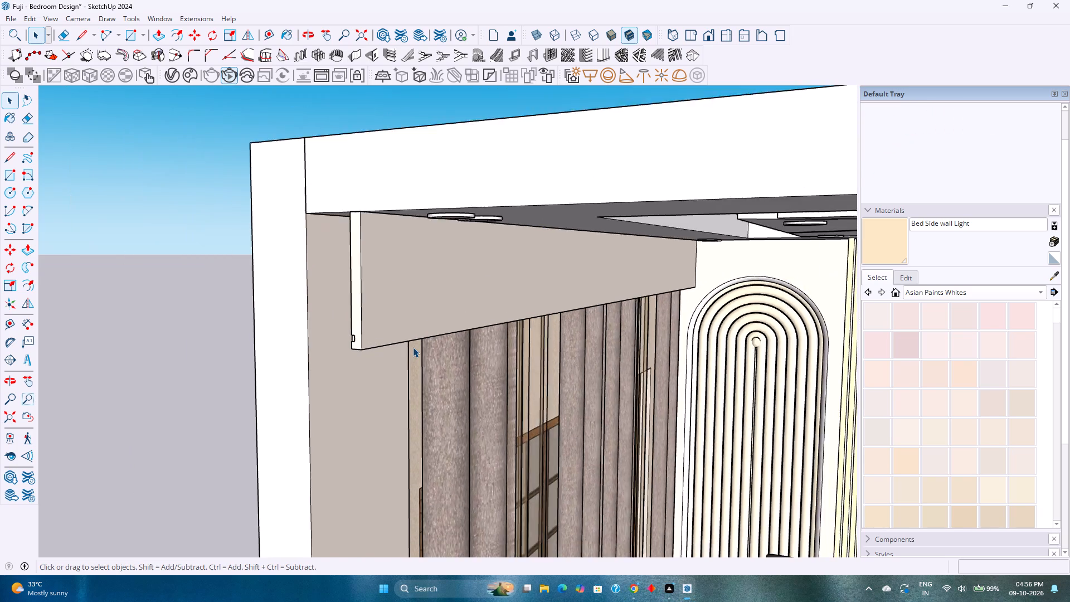
pyautogui.scroll(-6, 413, 347)
pyautogui.moveTo(421, 358); pyautogui.dragTo(361, 341, button='middle')
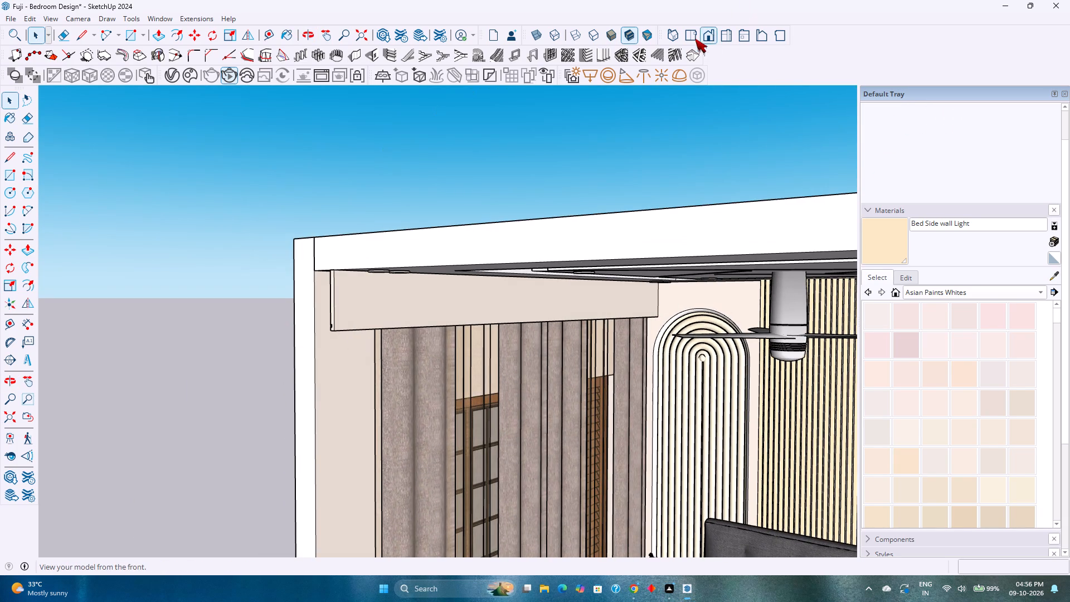
pyautogui.click(713, 36)
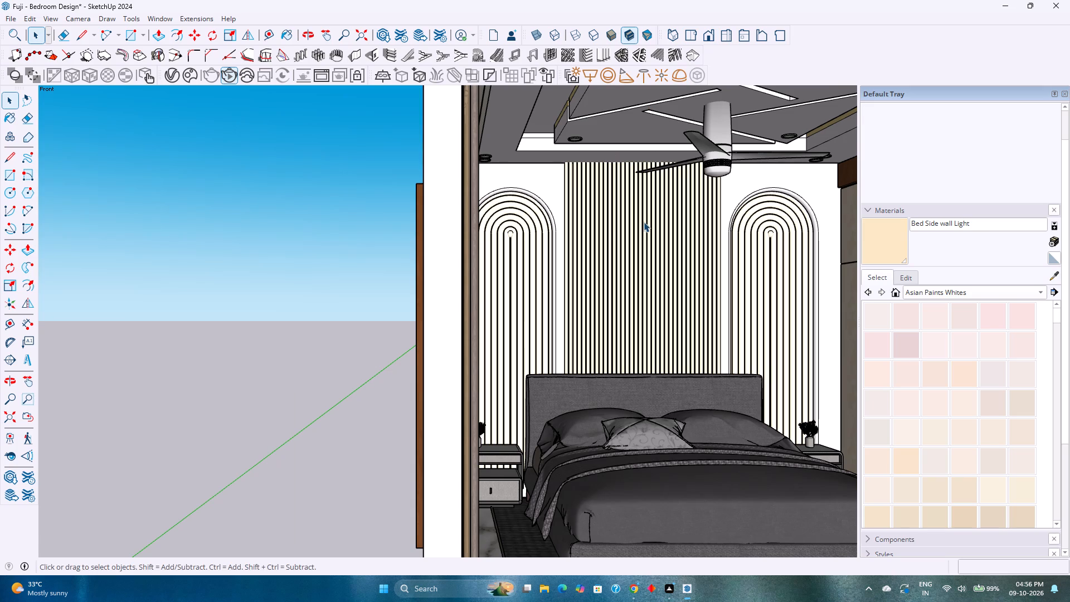
pyautogui.keyDown('shift'); pyautogui.moveTo(639, 218); pyautogui.dragTo(373, 274, button='middle'); pyautogui.keyUp('shift')
pyautogui.keyDown('shift'); pyautogui.moveTo(426, 304); pyautogui.dragTo(460, 242, button='middle'); pyautogui.keyUp('shift')
pyautogui.scroll(-3, 474, 234)
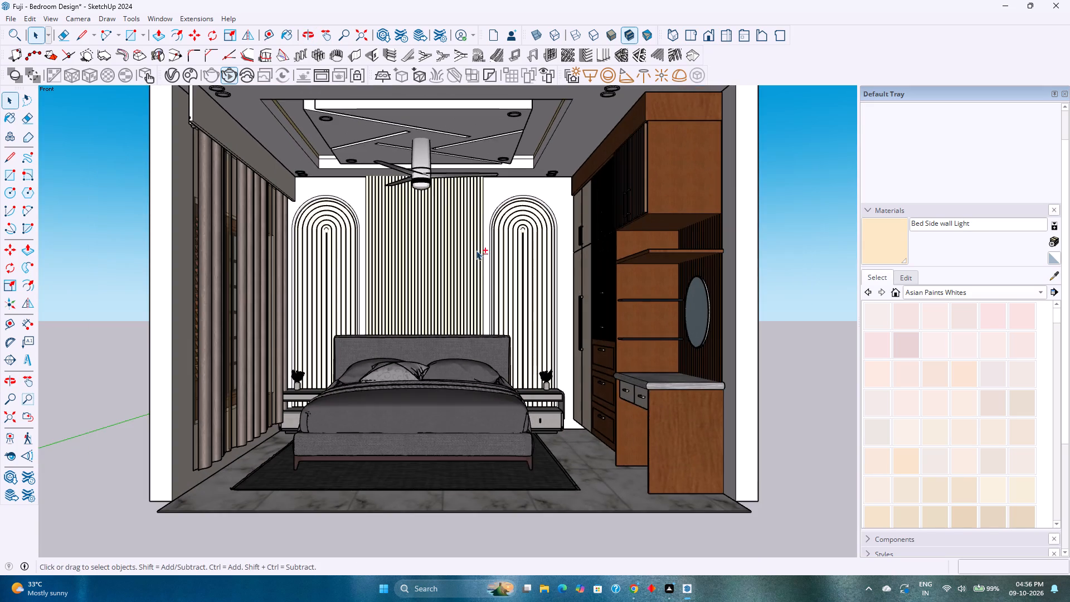
pyautogui.keyDown('shift'); pyautogui.moveTo(480, 258); pyautogui.dragTo(489, 306, button='middle'); pyautogui.keyUp('shift')
pyautogui.scroll(-2, 489, 305)
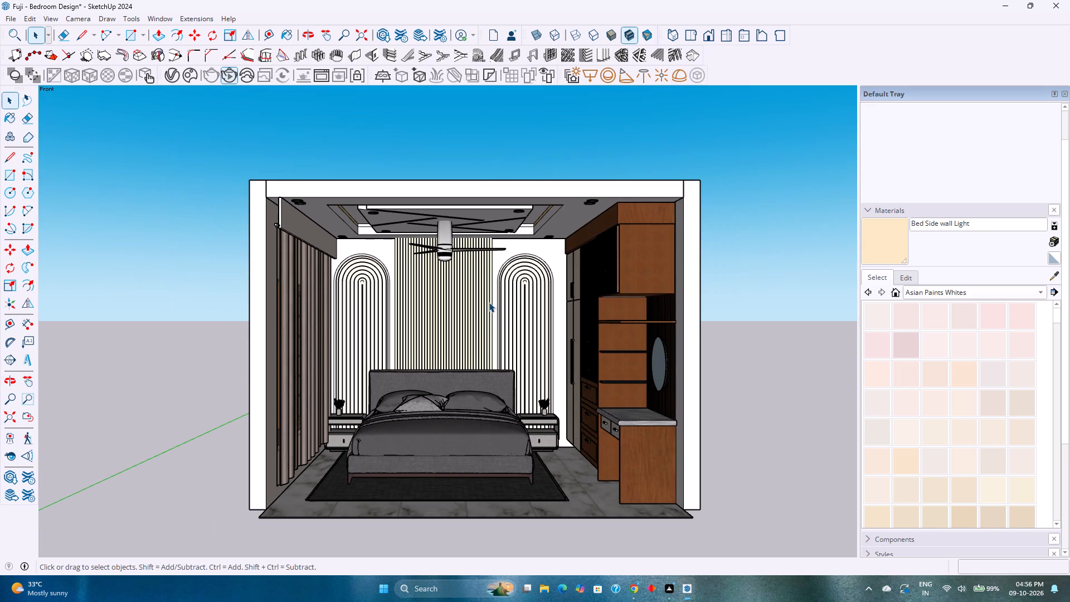
# Delete the spare ceiling copy floating beside the room, inside the model's main group.
pyautogui.scroll(-1, 489, 302)
pyautogui.moveTo(489, 302); pyautogui.dragTo(479, 346, button='middle')
pyautogui.scroll(-2, 481, 326)
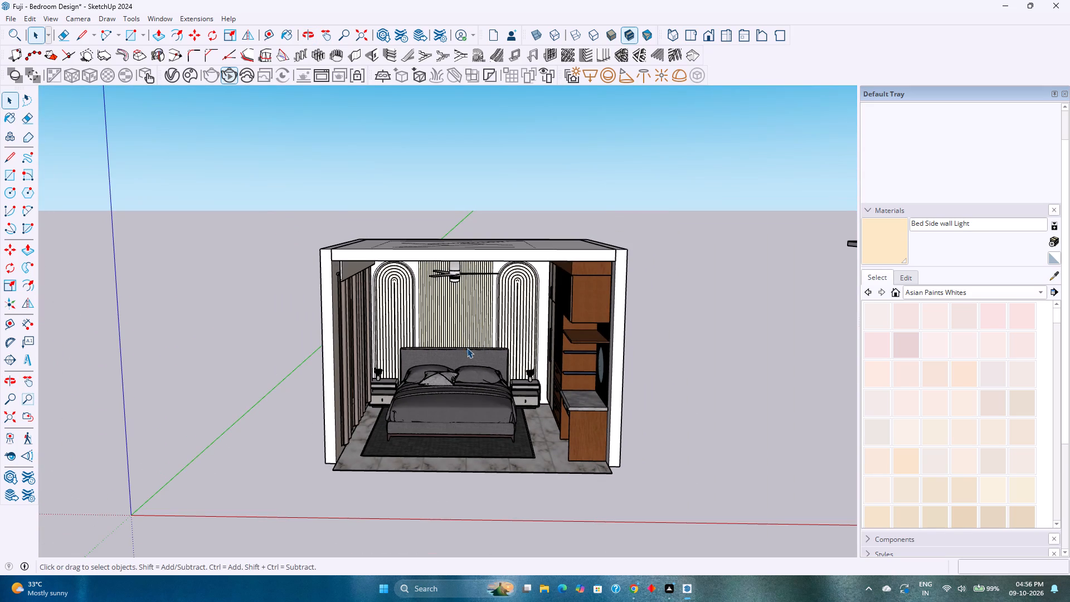
pyautogui.moveTo(467, 348); pyautogui.dragTo(483, 365, button='middle')
pyautogui.scroll(-3, 490, 361)
pyautogui.keyDown('shift'); pyautogui.moveTo(504, 357); pyautogui.dragTo(230, 352, button='middle'); pyautogui.keyUp('shift')
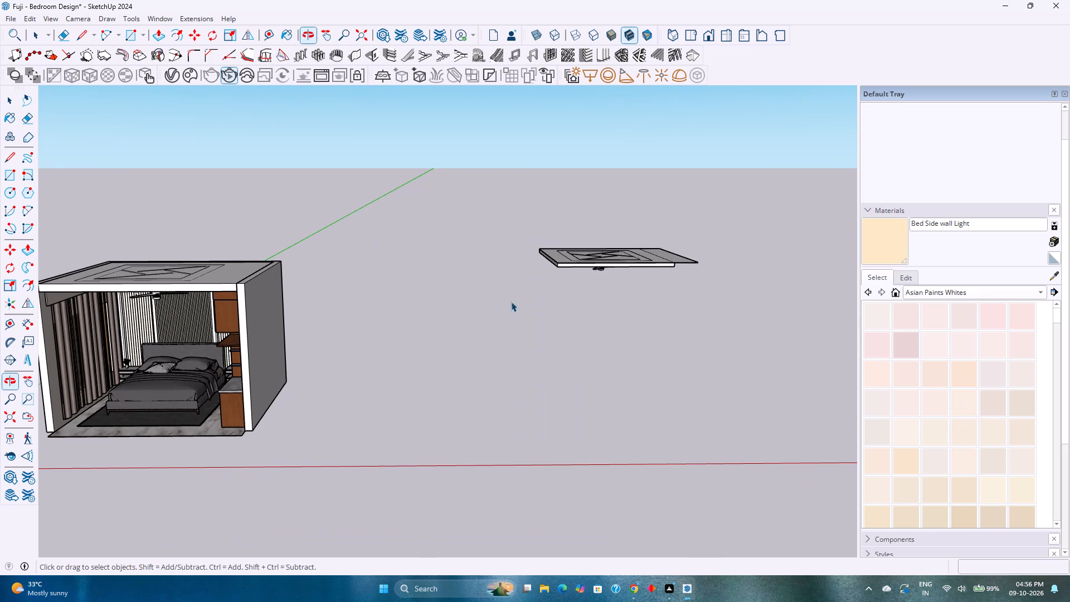
pyautogui.click(576, 256)
pyautogui.doubleClick(576, 256)
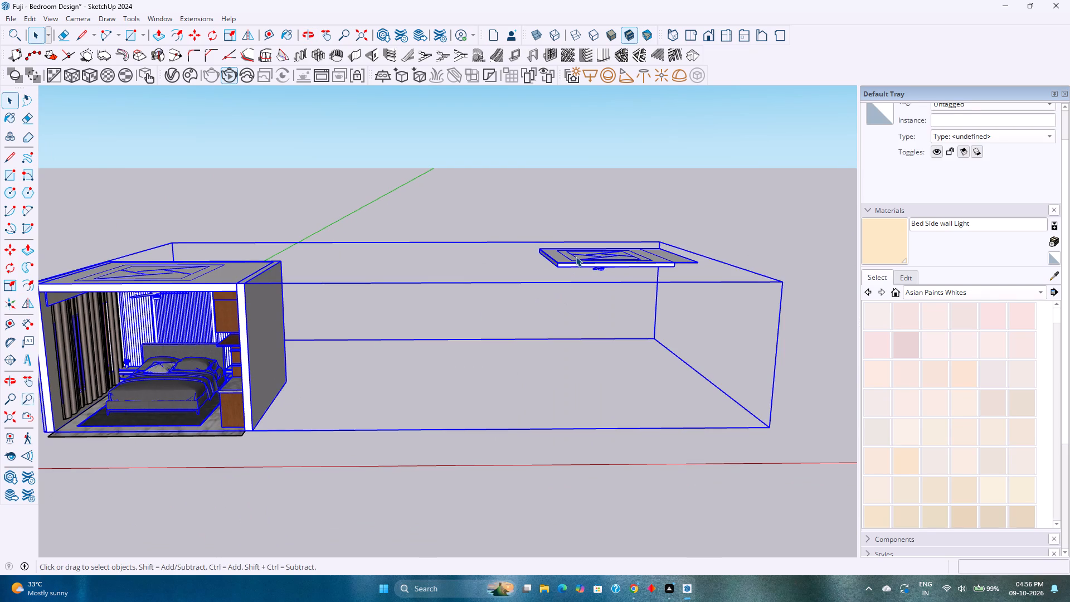
pyautogui.click(575, 260)
pyautogui.moveTo(524, 232); pyautogui.dragTo(568, 264)
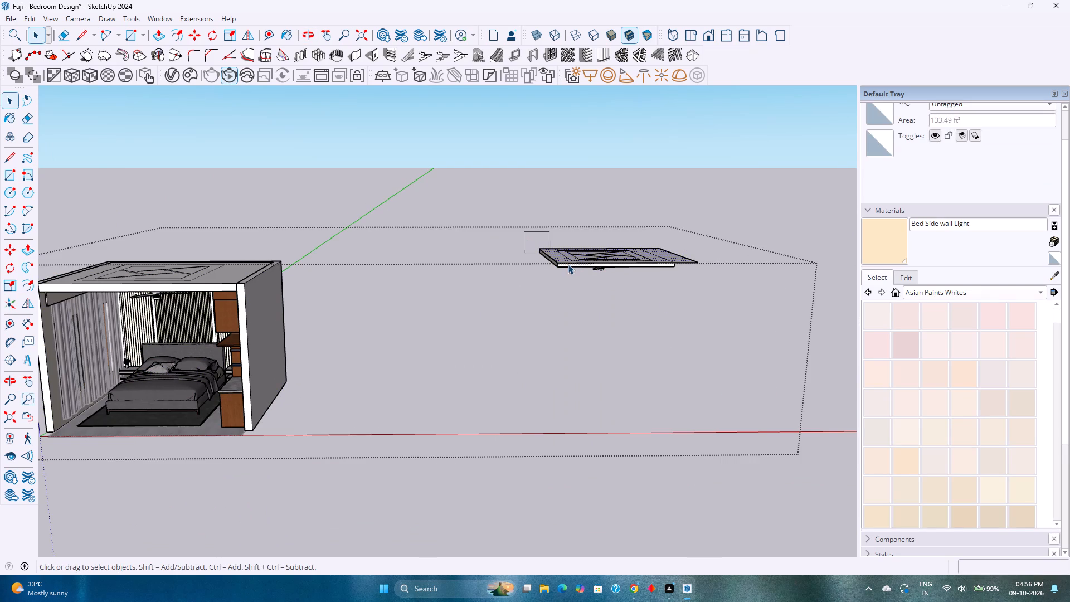
pyautogui.moveTo(568, 264); pyautogui.dragTo(709, 310)
pyautogui.press('Delete')
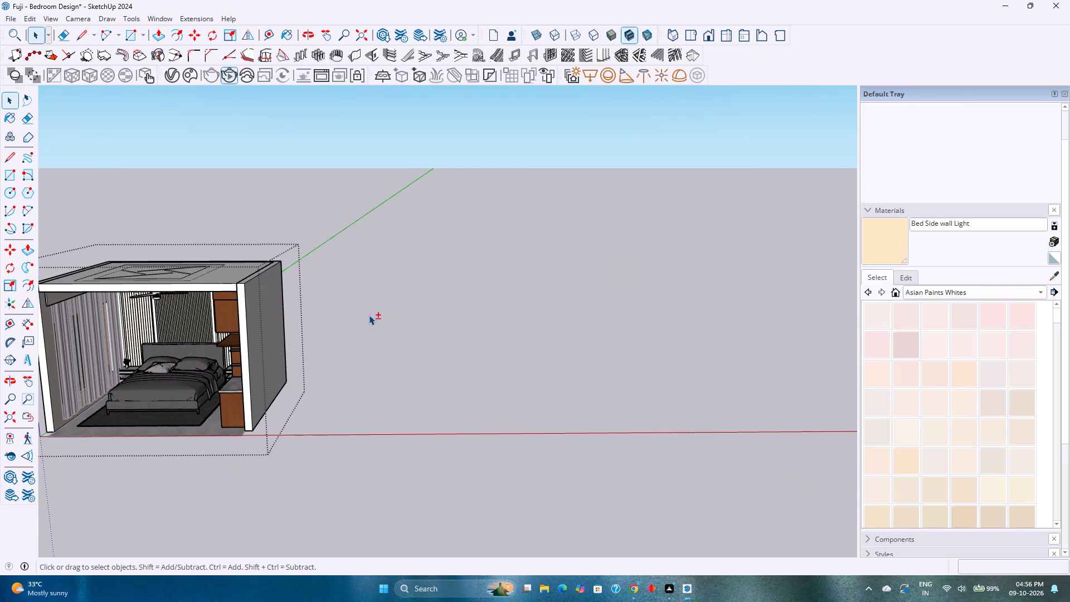
# Save the bedroom model.
pyautogui.keyDown('shift'); pyautogui.moveTo(369, 315); pyautogui.dragTo(511, 332, button='middle'); pyautogui.keyUp('shift')
pyautogui.hotkey('ctrl', 's')
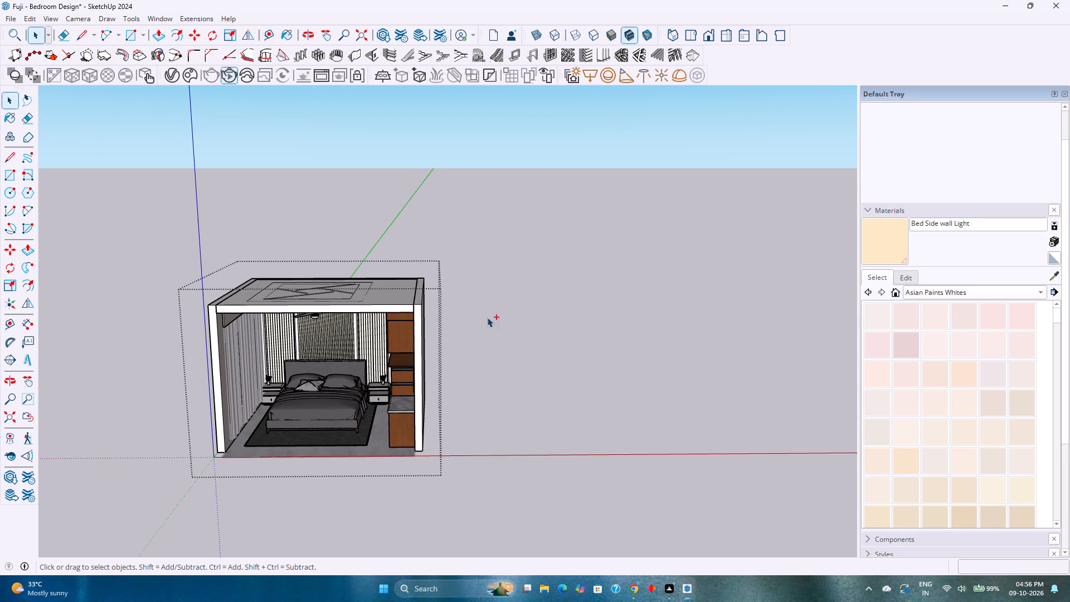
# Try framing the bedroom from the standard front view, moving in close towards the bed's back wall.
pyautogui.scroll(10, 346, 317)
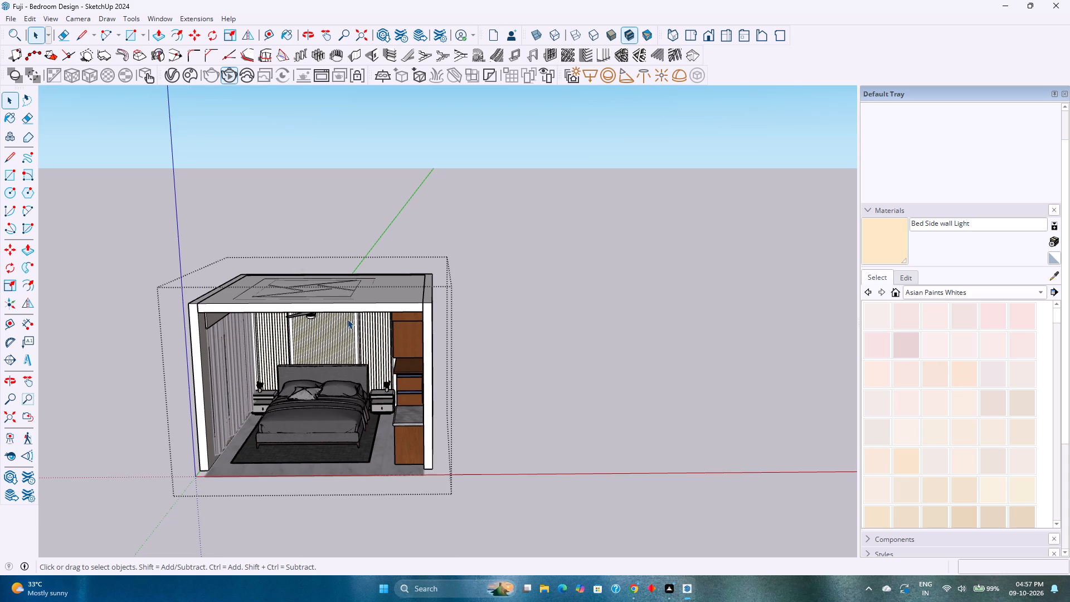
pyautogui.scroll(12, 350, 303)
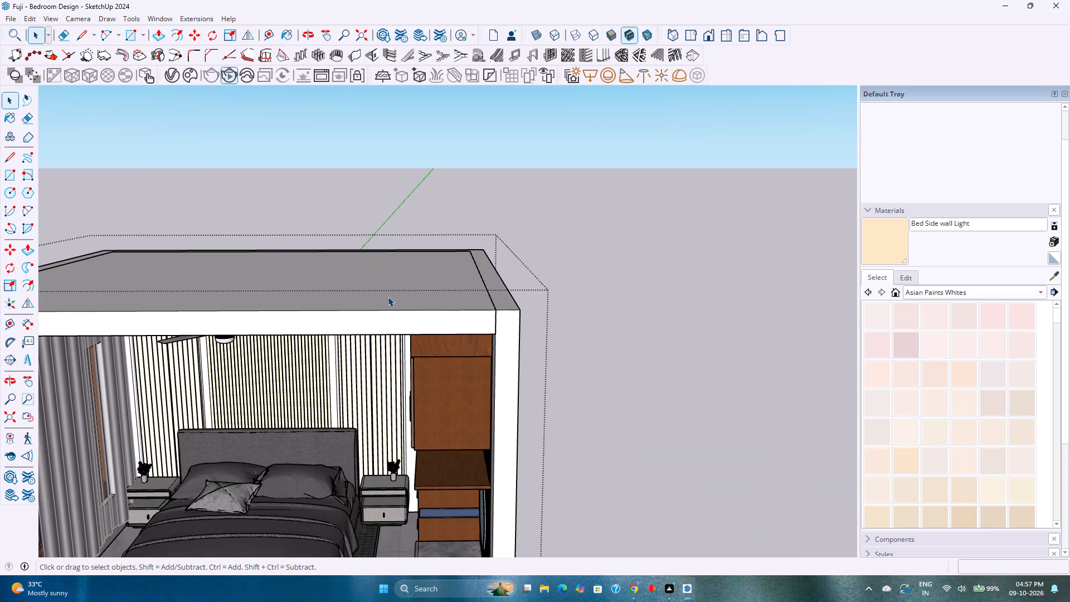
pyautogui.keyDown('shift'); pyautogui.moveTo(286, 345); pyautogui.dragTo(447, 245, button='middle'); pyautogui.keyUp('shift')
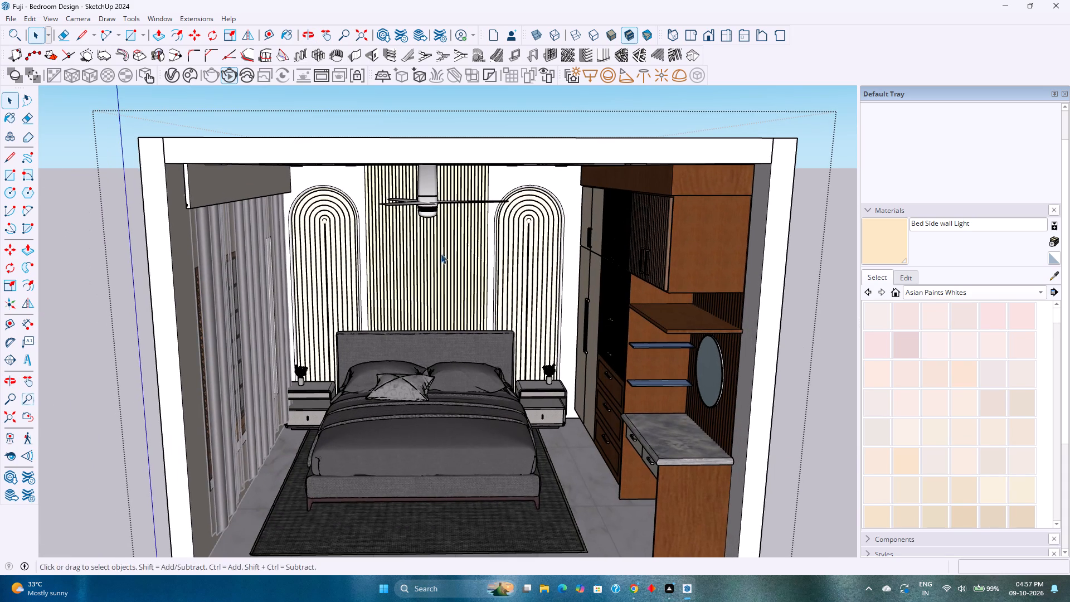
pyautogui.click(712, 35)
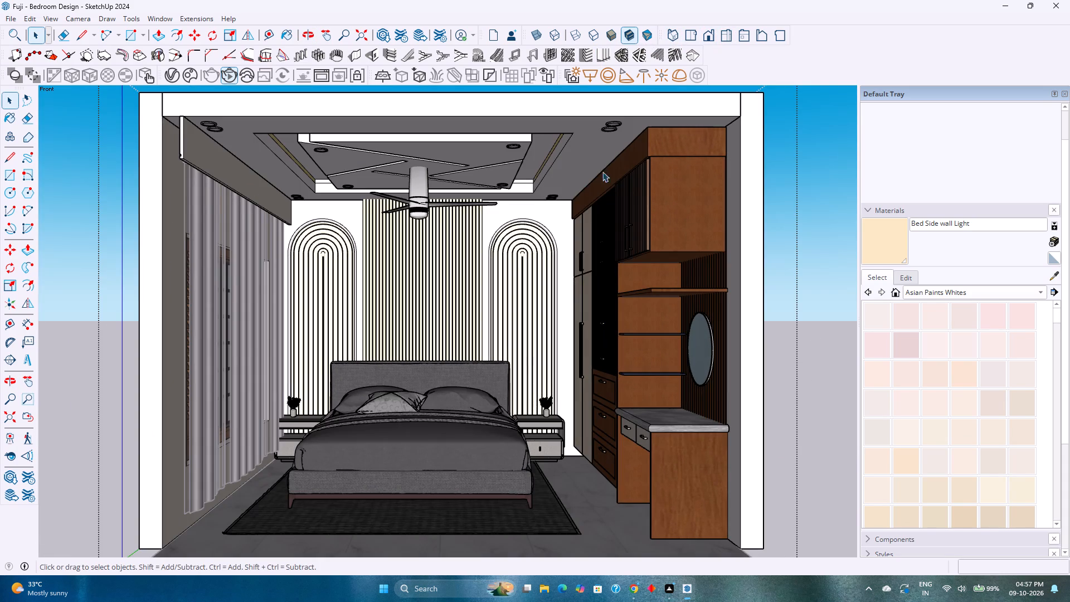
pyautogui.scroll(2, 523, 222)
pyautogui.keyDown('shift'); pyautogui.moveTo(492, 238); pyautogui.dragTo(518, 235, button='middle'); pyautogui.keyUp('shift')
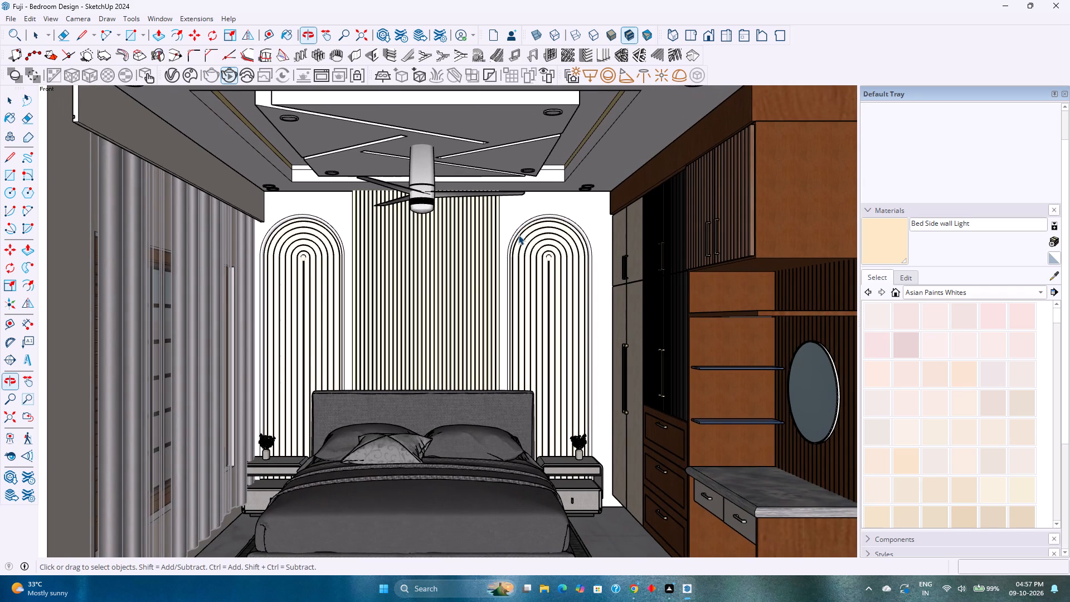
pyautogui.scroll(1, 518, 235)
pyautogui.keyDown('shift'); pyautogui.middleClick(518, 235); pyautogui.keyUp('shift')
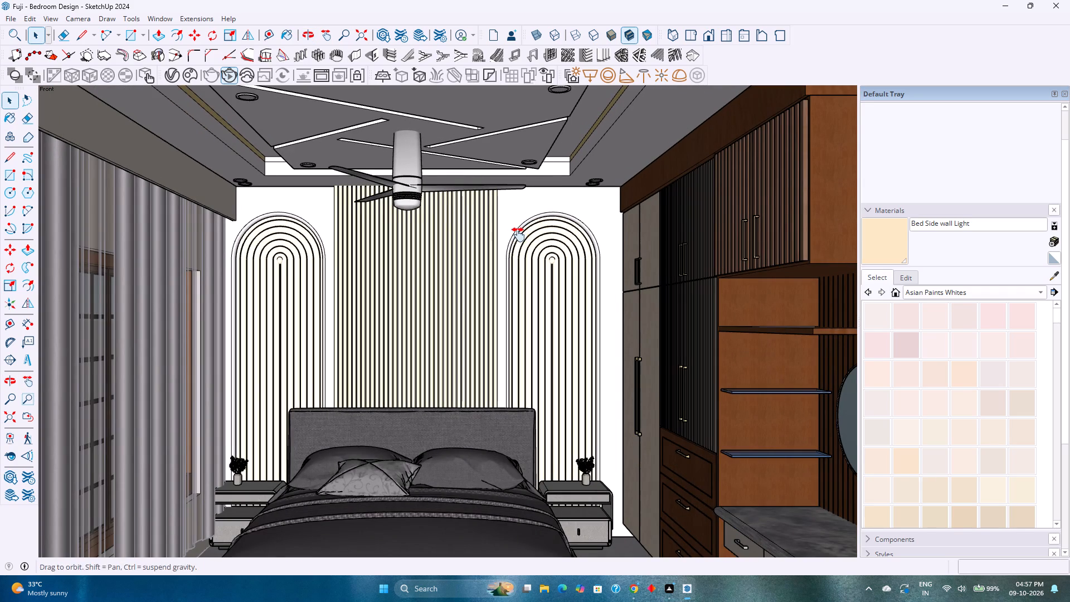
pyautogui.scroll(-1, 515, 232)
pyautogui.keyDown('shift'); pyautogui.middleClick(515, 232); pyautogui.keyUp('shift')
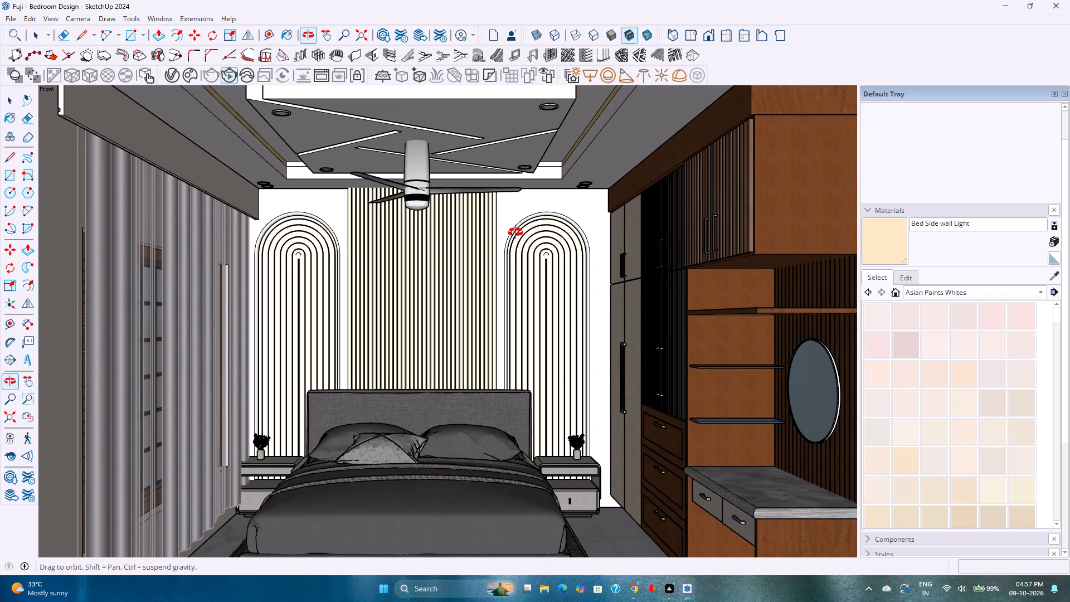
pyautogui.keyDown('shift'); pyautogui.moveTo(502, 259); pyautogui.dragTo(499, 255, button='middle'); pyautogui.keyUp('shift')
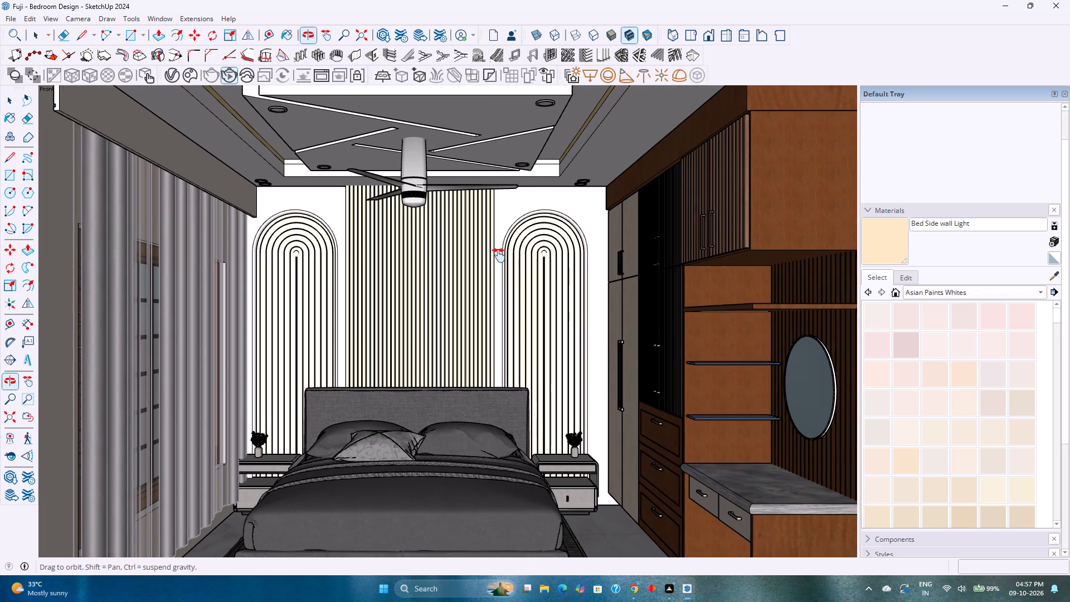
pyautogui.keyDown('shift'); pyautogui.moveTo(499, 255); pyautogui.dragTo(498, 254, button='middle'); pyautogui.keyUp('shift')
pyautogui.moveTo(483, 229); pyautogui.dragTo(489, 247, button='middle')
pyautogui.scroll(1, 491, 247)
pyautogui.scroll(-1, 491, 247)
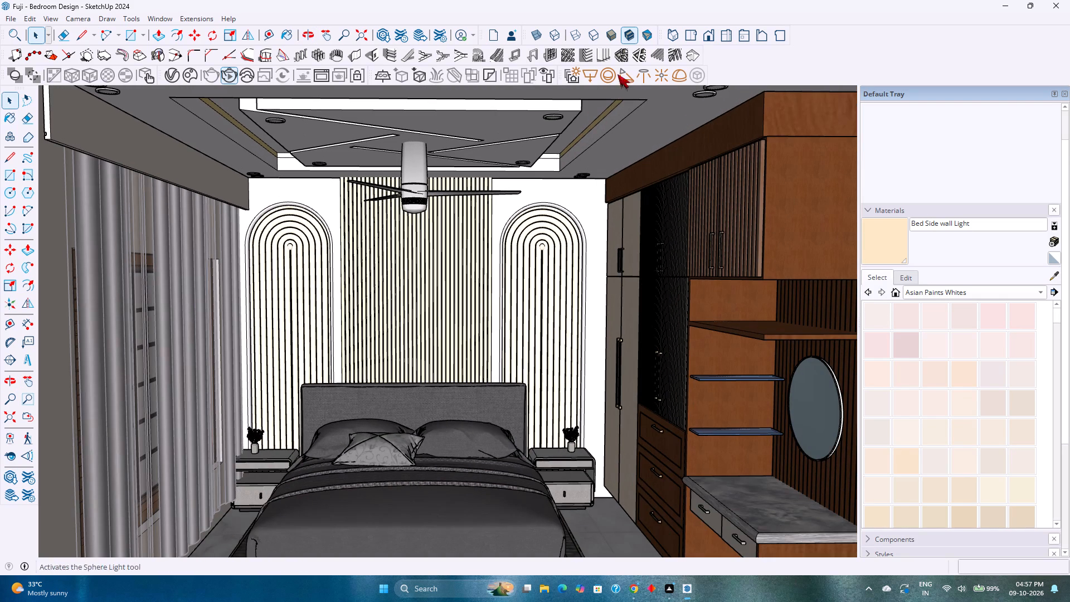
# Reset to the standard front view and frame the bed wall centrally, with the curtains, false ceiling and wardrobe unit around it.
pyautogui.click(698, 37)
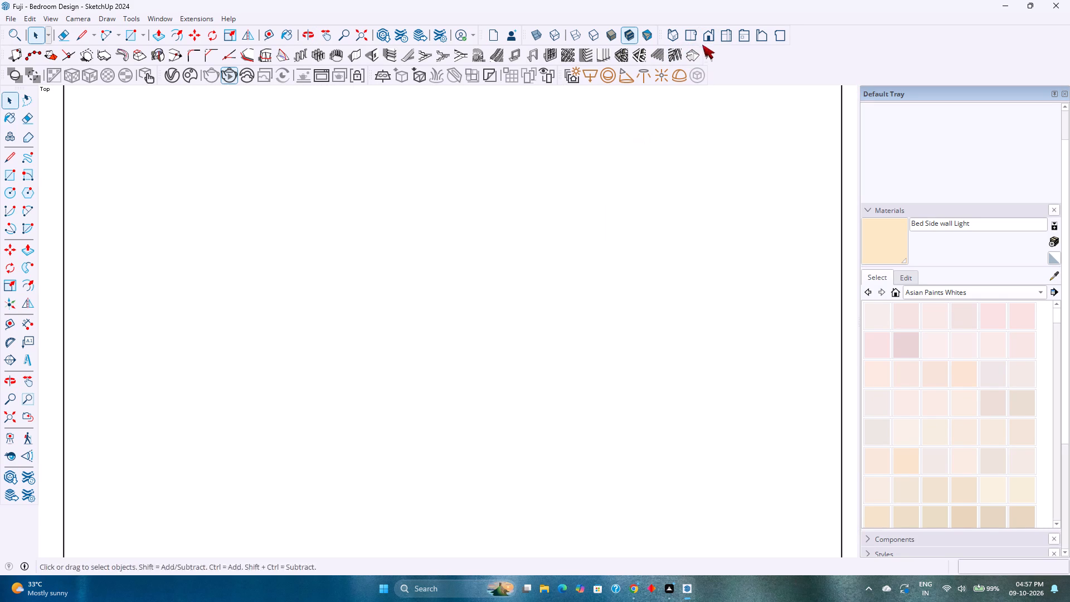
pyautogui.click(702, 37)
pyautogui.keyDown('shift'); pyautogui.moveTo(575, 195); pyautogui.dragTo(567, 347, button='middle'); pyautogui.keyUp('shift')
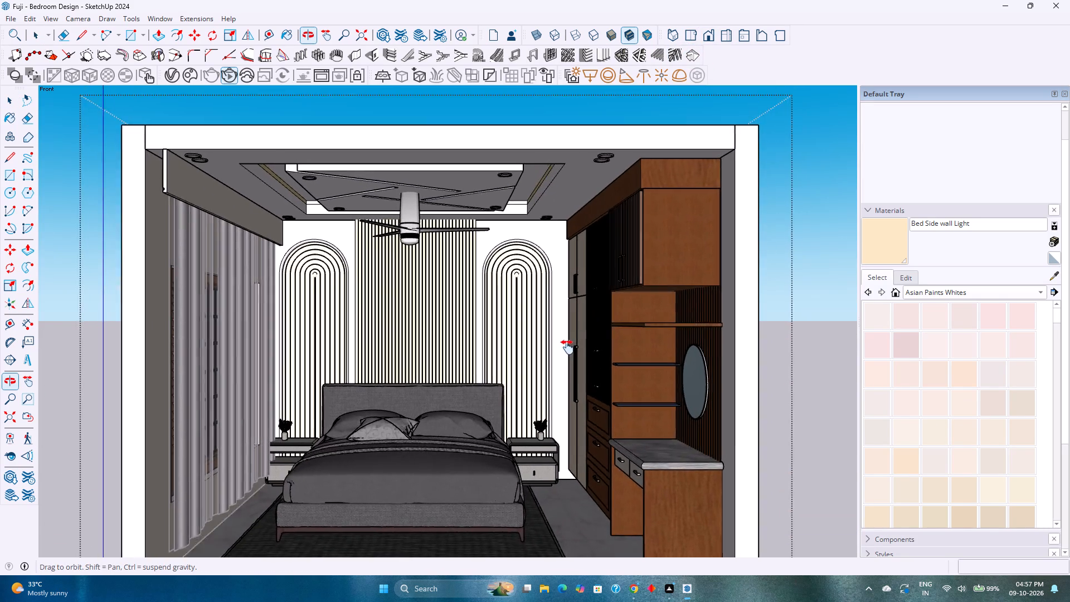
pyautogui.keyDown('shift'); pyautogui.moveTo(567, 347); pyautogui.dragTo(566, 326, button='middle'); pyautogui.keyUp('shift')
pyautogui.scroll(1, 543, 320)
pyautogui.keyDown('shift'); pyautogui.moveTo(515, 318); pyautogui.dragTo(531, 321, button='middle'); pyautogui.keyUp('shift')
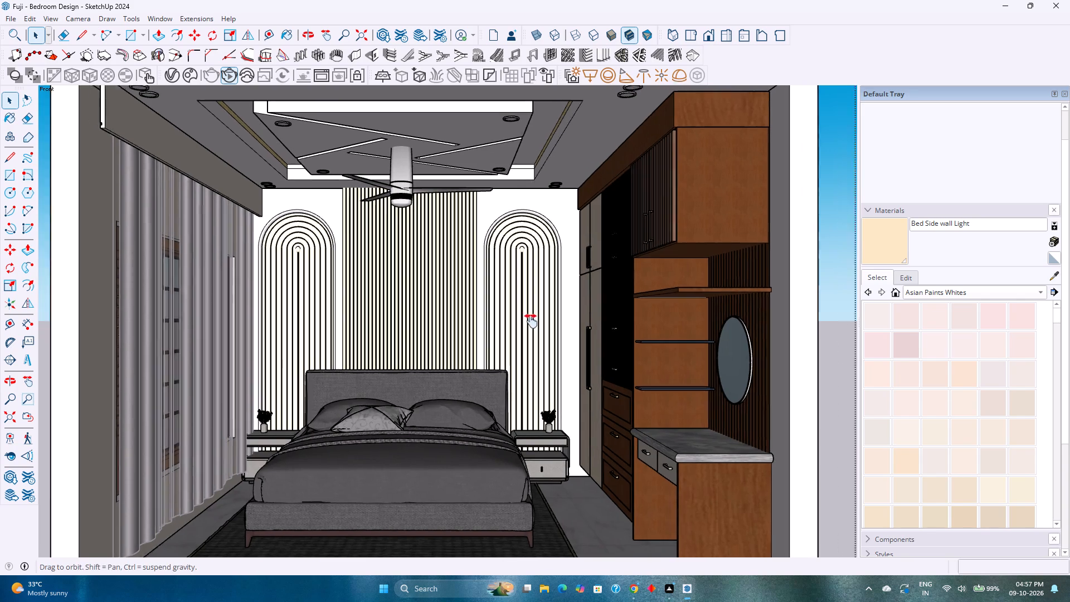
pyautogui.keyDown('shift'); pyautogui.moveTo(531, 321); pyautogui.dragTo(543, 321, button='middle'); pyautogui.keyUp('shift')
pyautogui.scroll(1, 544, 321)
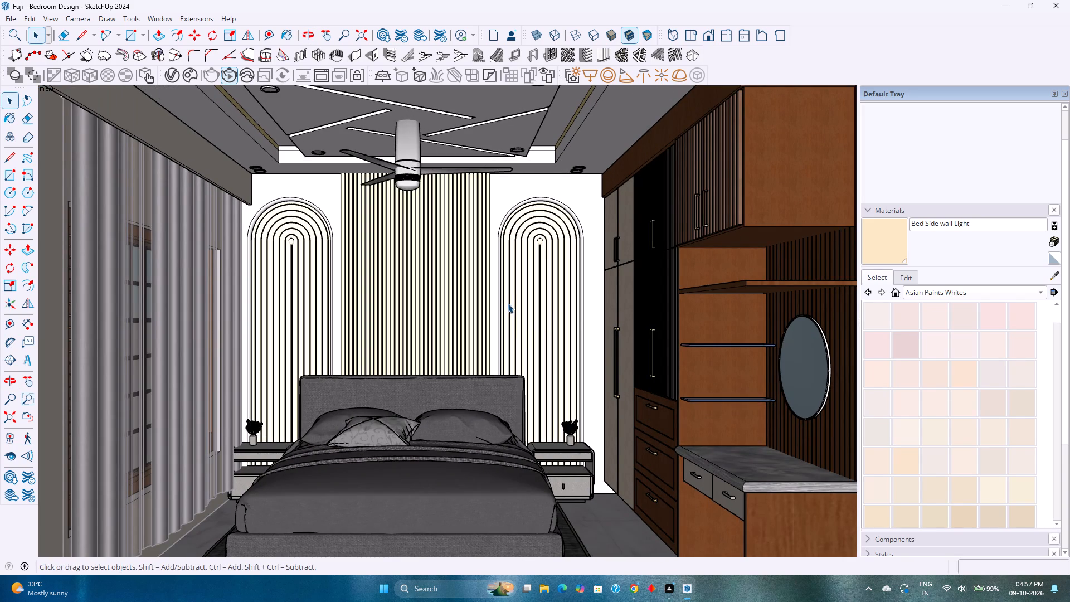
pyautogui.moveTo(490, 329); pyautogui.dragTo(488, 318, button='middle')
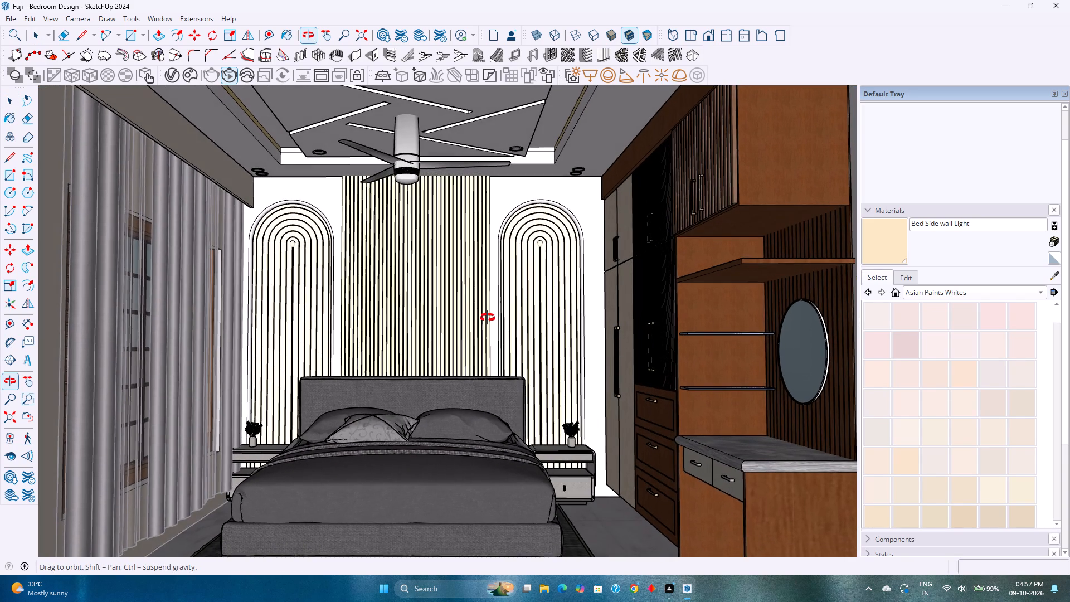
pyautogui.moveTo(488, 318); pyautogui.dragTo(494, 311, button='middle')
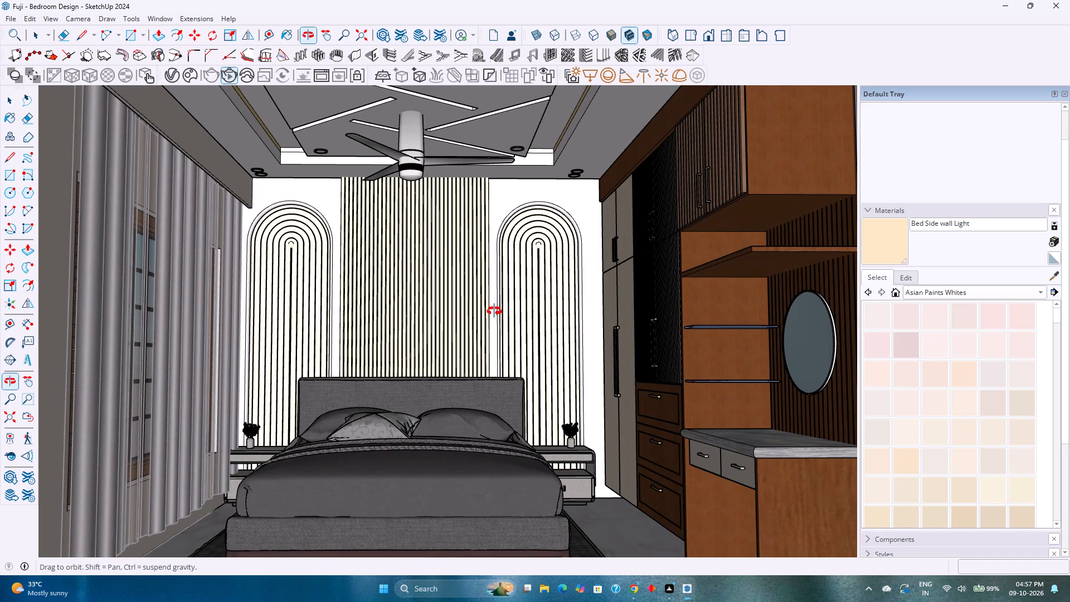
pyautogui.moveTo(494, 311); pyautogui.dragTo(494, 312, button='middle')
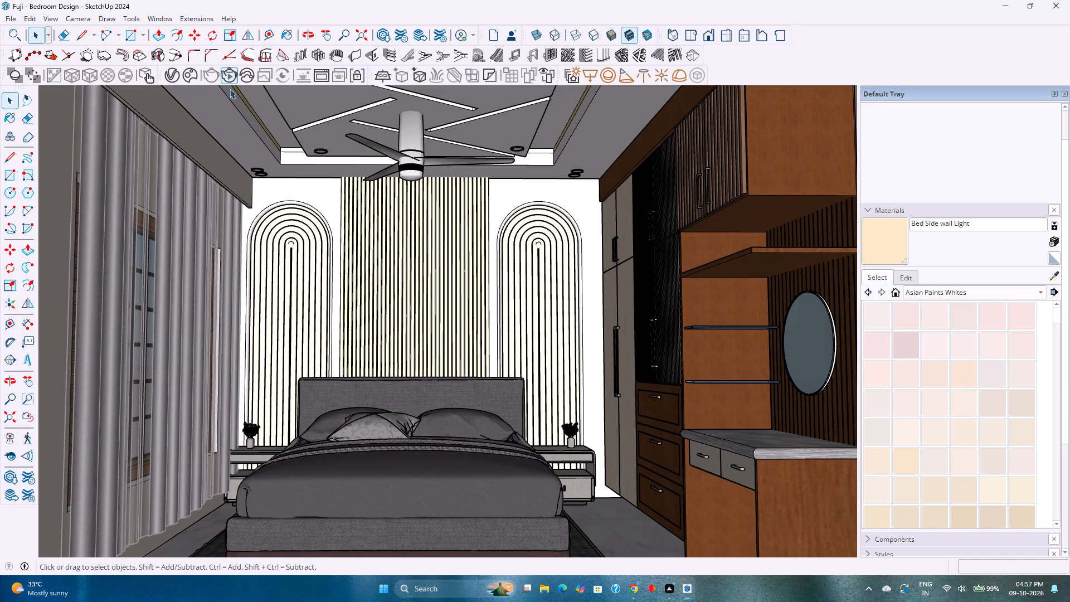
# Restart the V-Ray interactive render for the newly framed bedroom view.
pyautogui.click(231, 76)
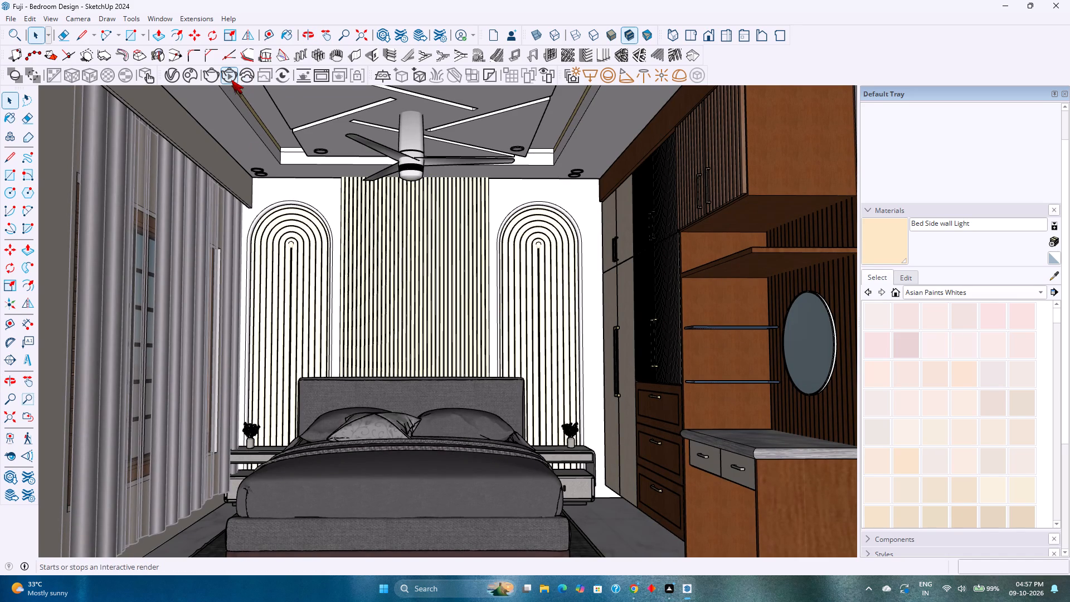
pyautogui.click(231, 80)
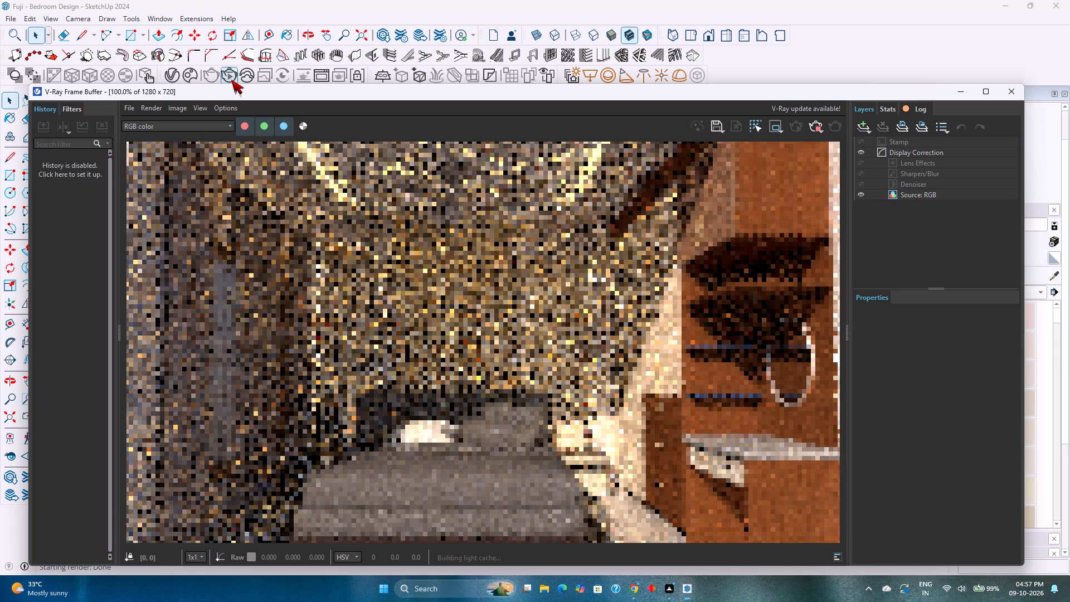
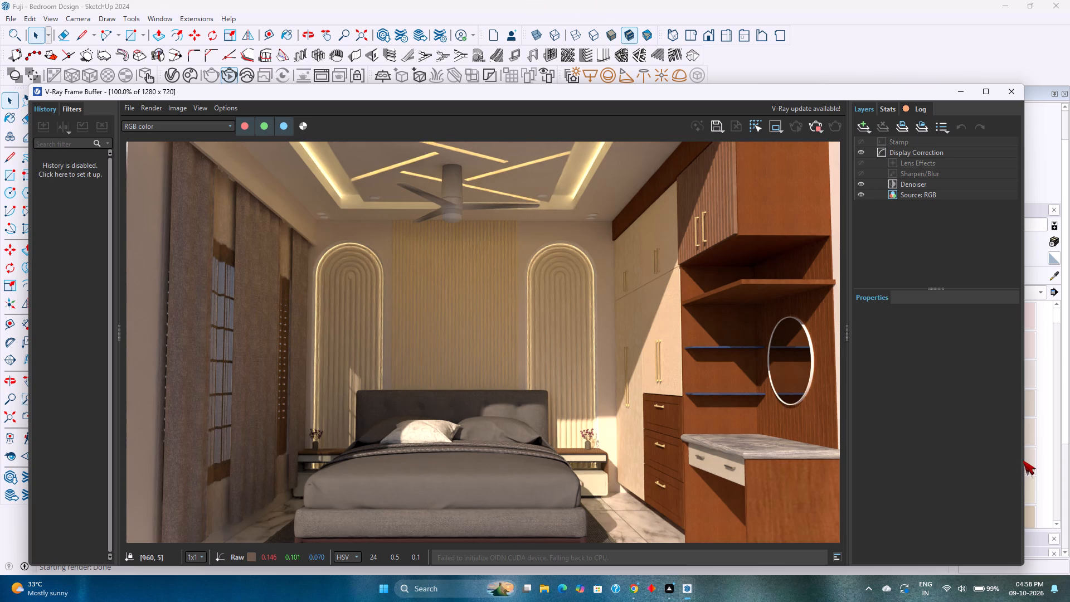
# Orbit the bedroom view slightly to reframe the bed wall, showing more of the dressing table's top surface.
pyautogui.click(970, 97)
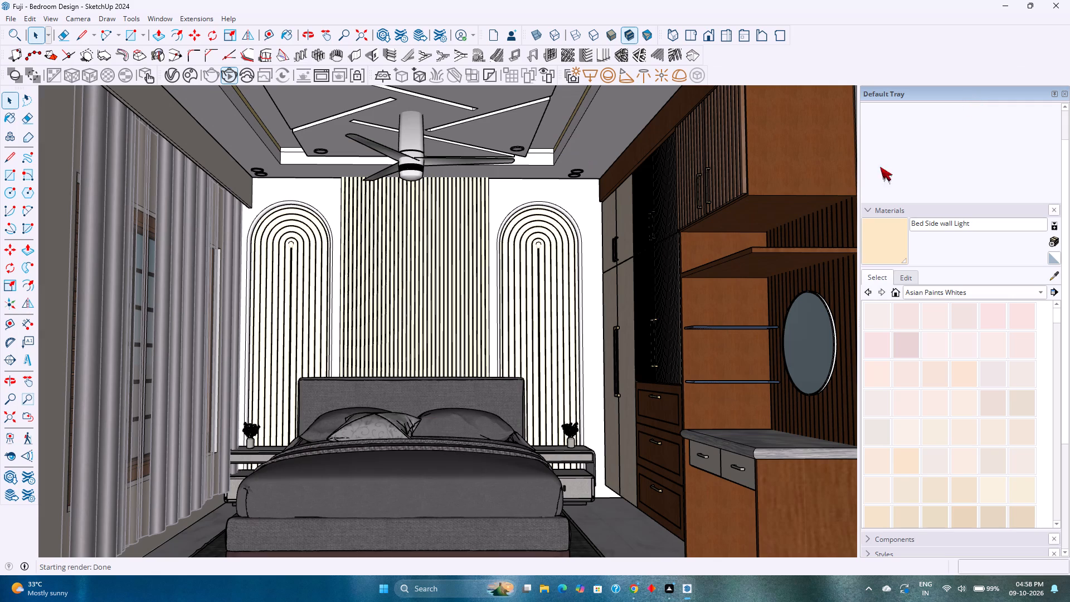
pyautogui.moveTo(659, 238); pyautogui.dragTo(661, 269, button='middle')
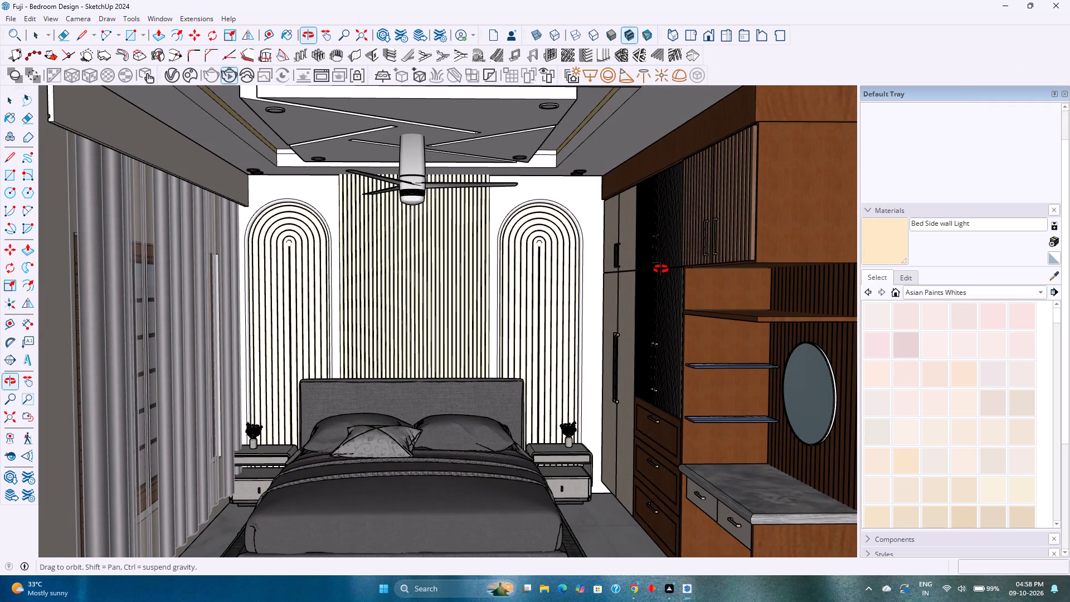
pyautogui.moveTo(661, 269); pyautogui.dragTo(656, 260, button='middle')
pyautogui.keyDown('shift'); pyautogui.moveTo(656, 260); pyautogui.dragTo(650, 259, button='middle'); pyautogui.keyUp('shift')
pyautogui.moveTo(648, 258); pyautogui.dragTo(653, 252, button='middle')
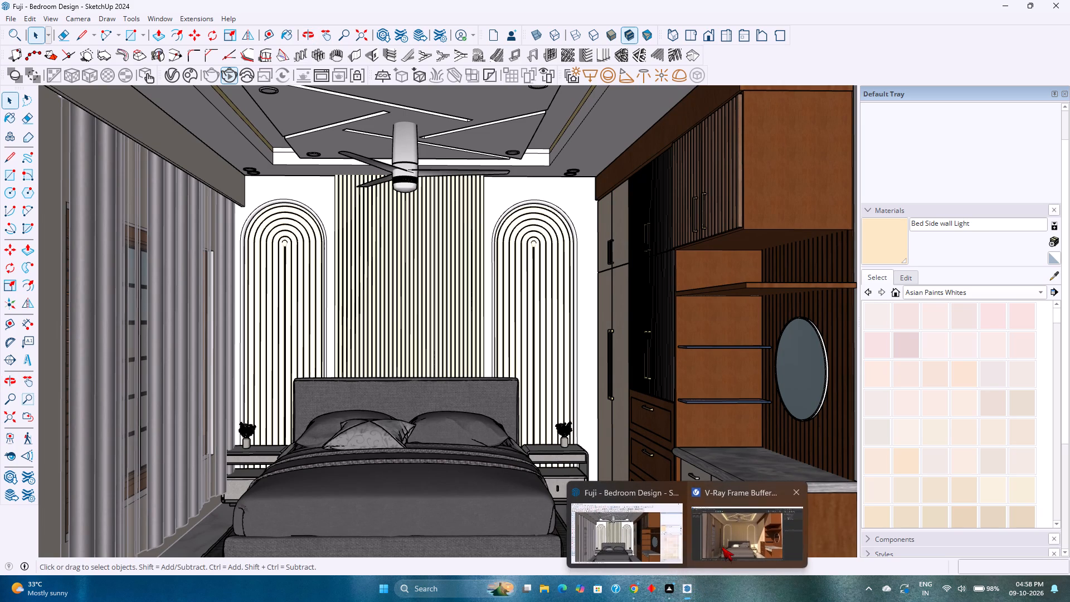
# Bring back the V-Ray Frame Buffer, shrink its window and zoom the rendered image to 50%.
pyautogui.click(722, 546)
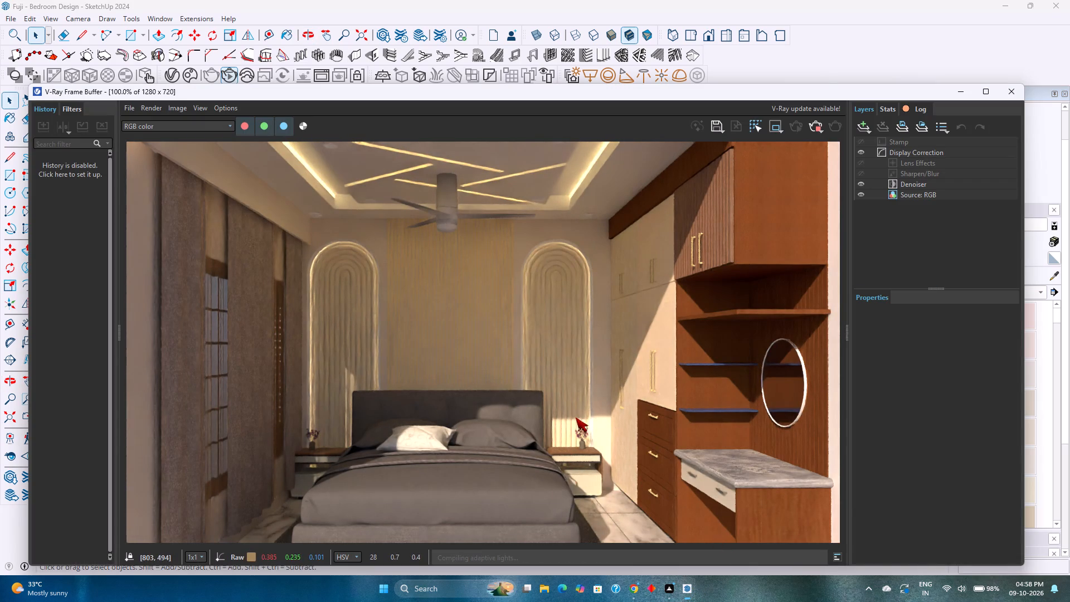
pyautogui.moveTo(1025, 560); pyautogui.dragTo(824, 492)
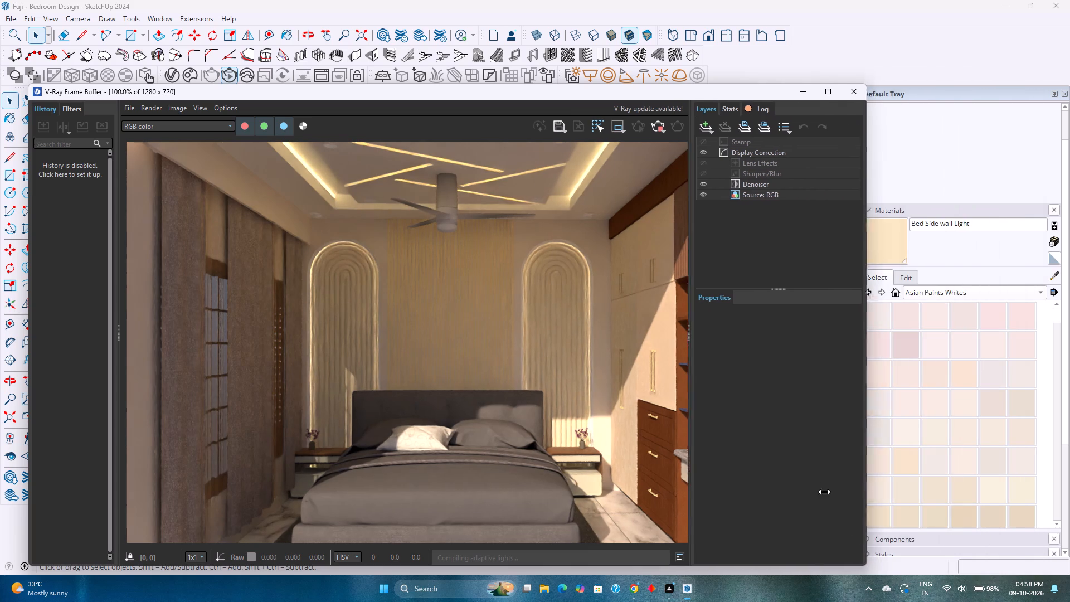
pyautogui.moveTo(824, 492); pyautogui.dragTo(755, 468)
pyautogui.click(716, 563)
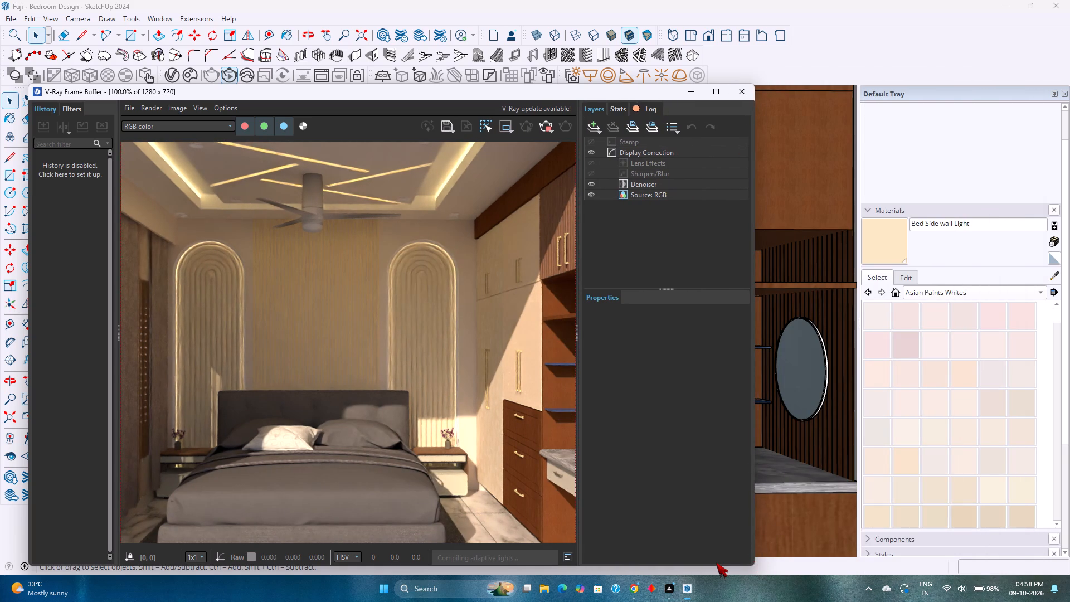
pyautogui.moveTo(714, 568); pyautogui.dragTo(701, 462)
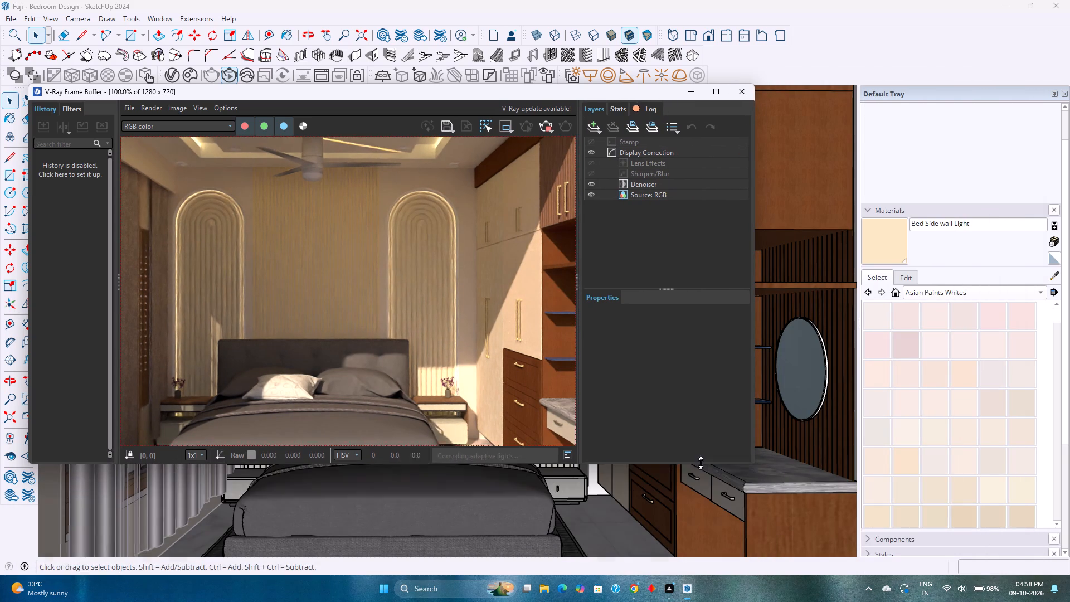
pyautogui.moveTo(701, 462); pyautogui.dragTo(701, 459)
pyautogui.scroll(-2, 473, 380)
pyautogui.scroll(1, 335, 253)
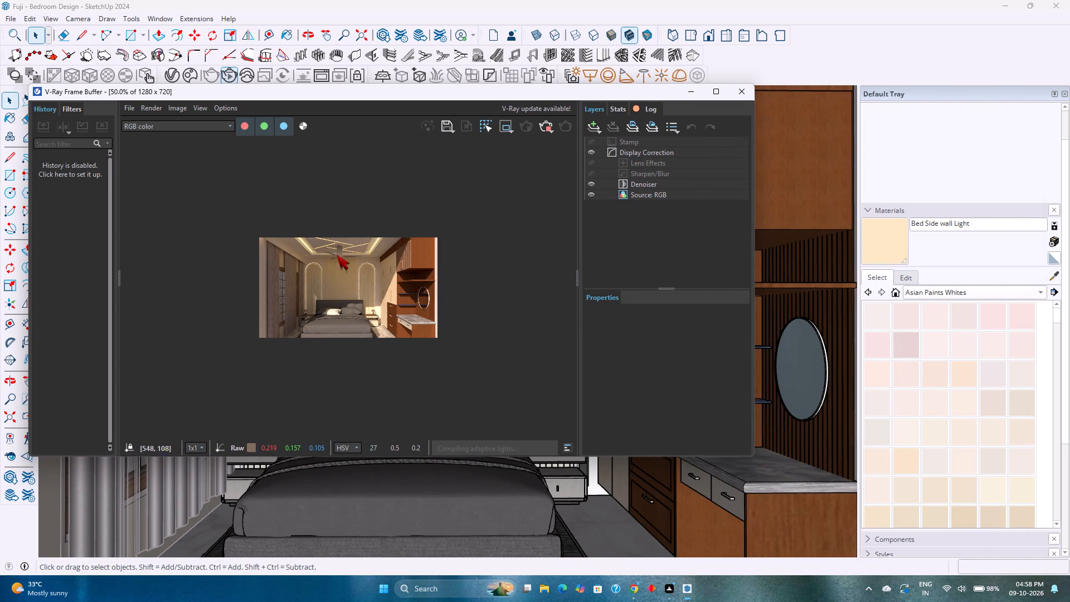
# Fine-tune the bedroom camera angle by orbiting slightly while watching the interactive render.
pyautogui.keyDown('shift'); pyautogui.moveTo(352, 518); pyautogui.dragTo(361, 515, button='middle'); pyautogui.keyUp('shift')
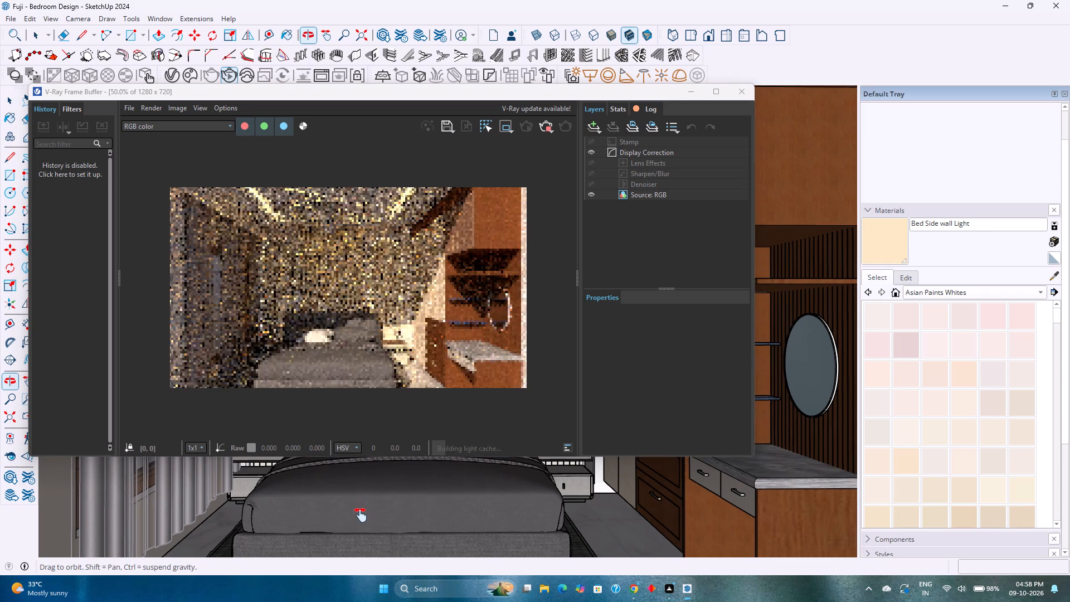
pyautogui.keyDown('shift'); pyautogui.moveTo(361, 515); pyautogui.dragTo(367, 518, button='middle'); pyautogui.keyUp('shift')
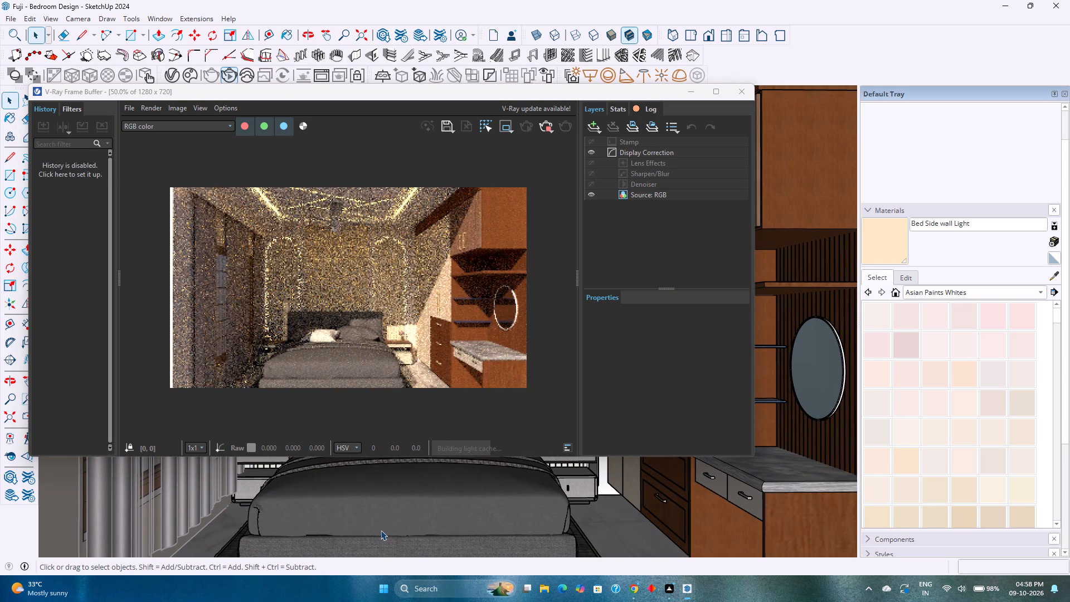
pyautogui.keyDown('shift'); pyautogui.middleClick(381, 530); pyautogui.keyUp('shift')
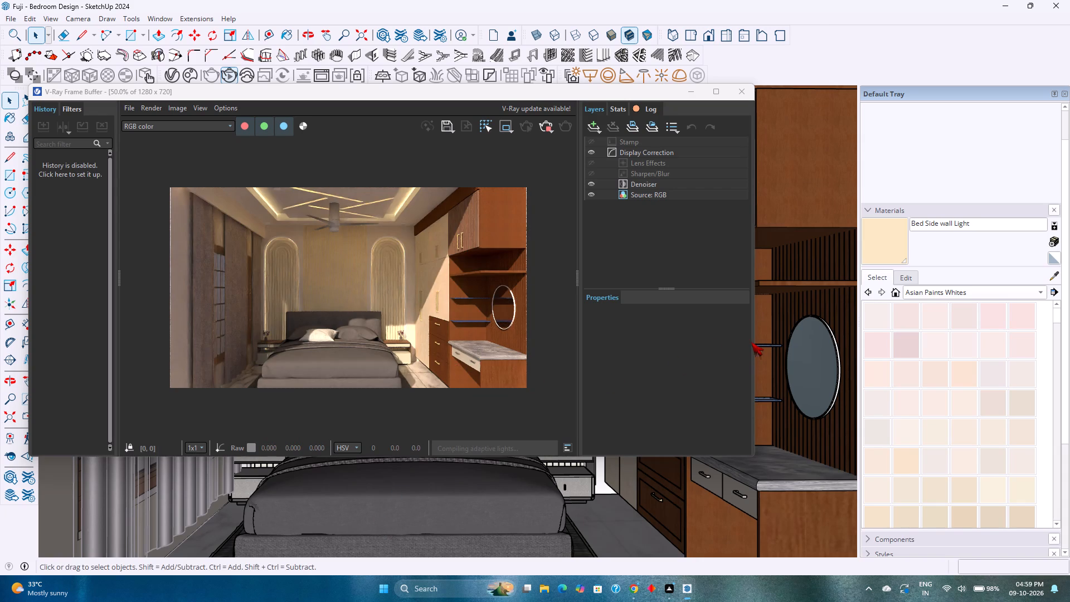
# Narrow the V-Ray Frame Buffer window further and move it aside to uncover more of the model.
pyautogui.moveTo(755, 347); pyautogui.dragTo(672, 341)
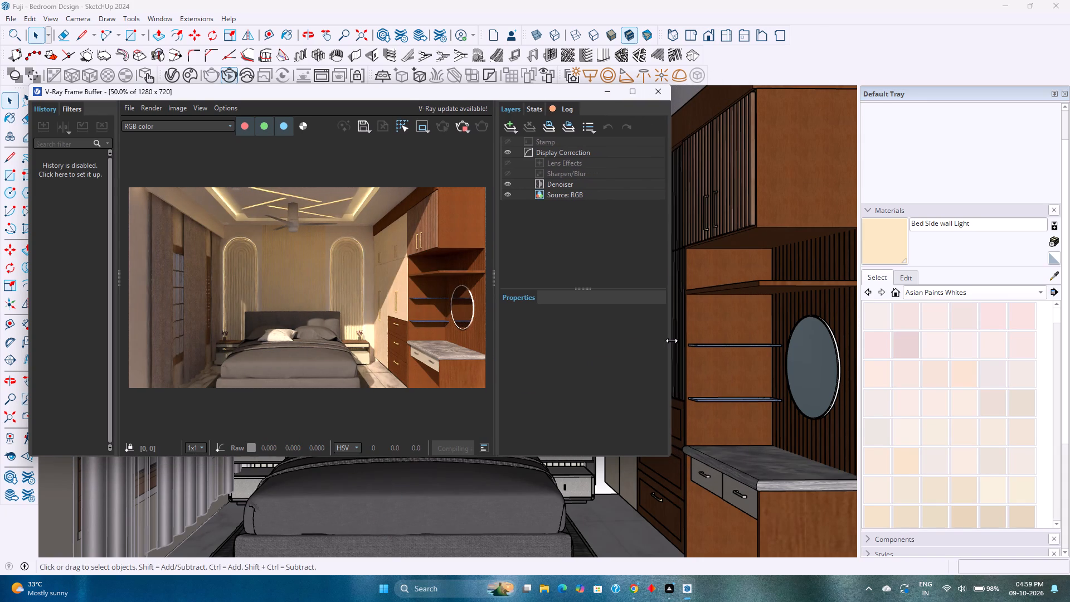
pyautogui.moveTo(672, 341); pyautogui.dragTo(670, 341)
pyautogui.moveTo(428, 95); pyautogui.dragTo(426, 98)
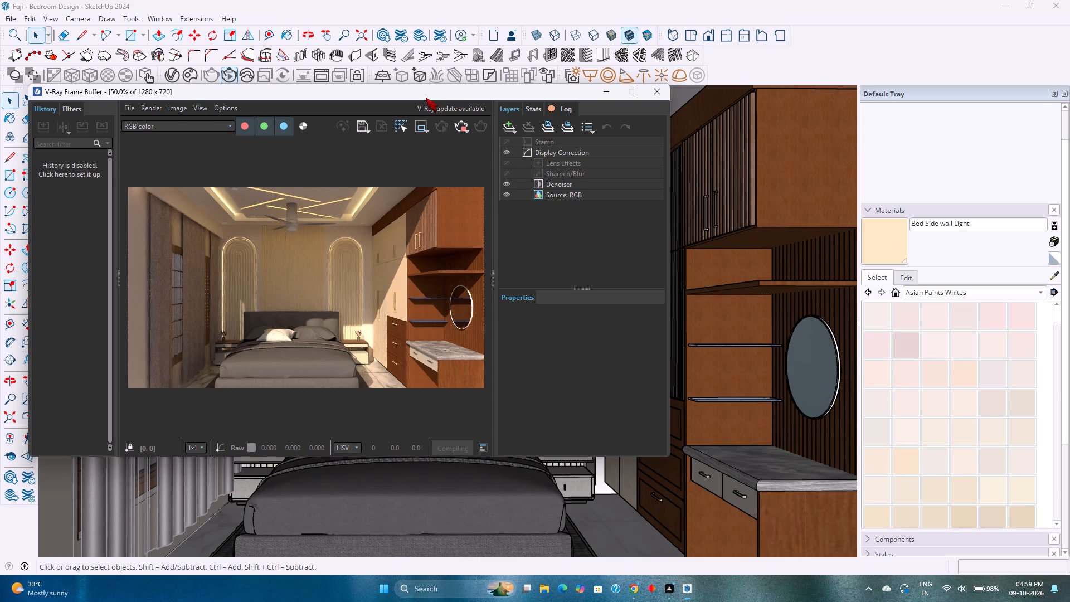
pyautogui.moveTo(426, 98); pyautogui.dragTo(399, 110)
# Set the emissive intensity of the Bed Side wall Light material to 10 in the V-Ray Asset Editor.
pyautogui.click(171, 74)
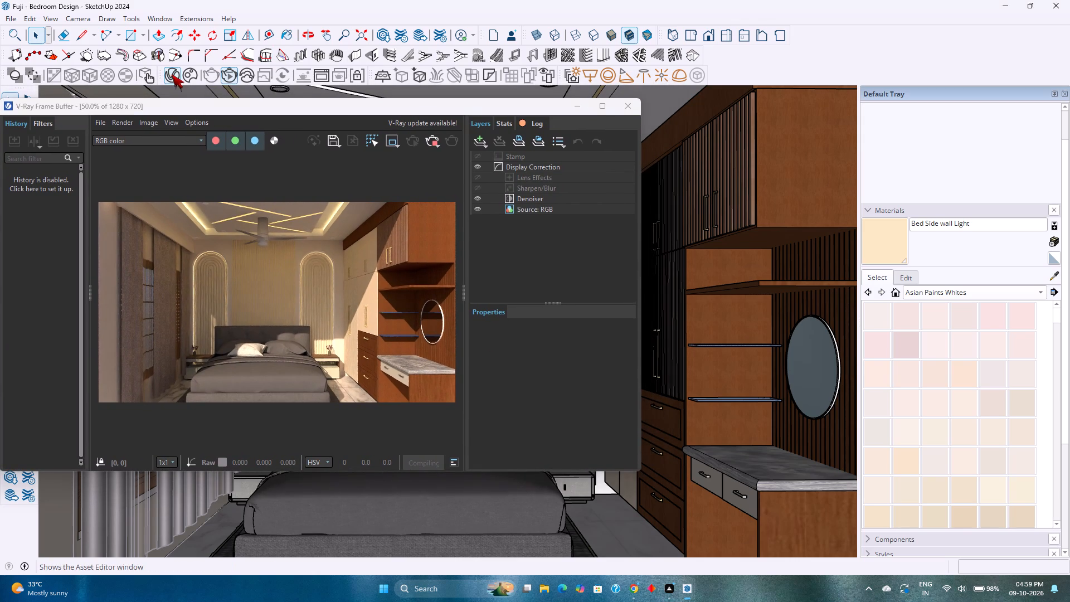
pyautogui.moveTo(684, 331); pyautogui.dragTo(709, 332)
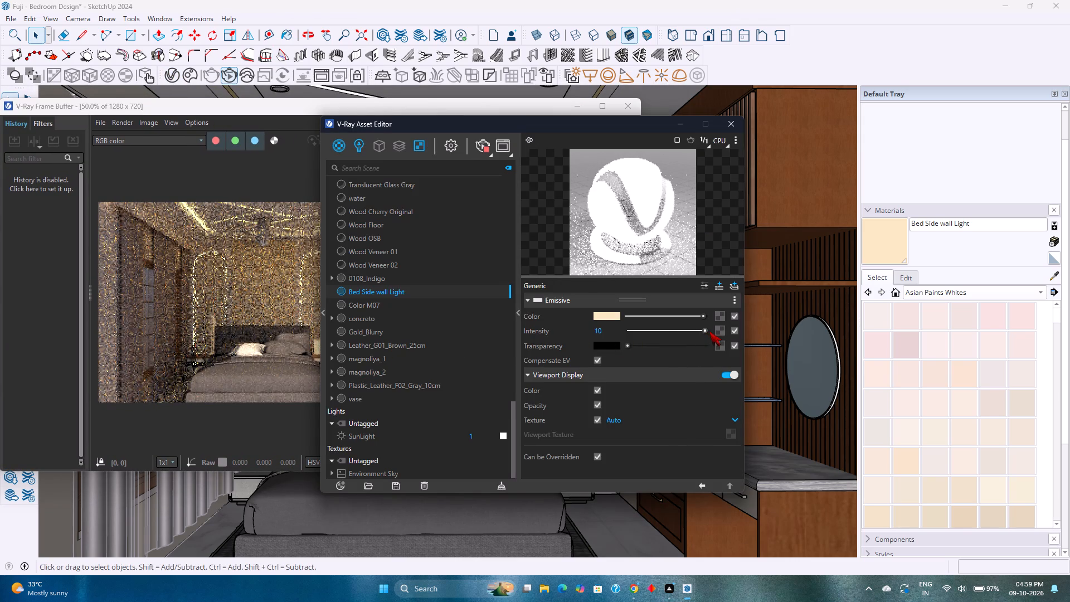
pyautogui.moveTo(709, 332); pyautogui.dragTo(721, 332)
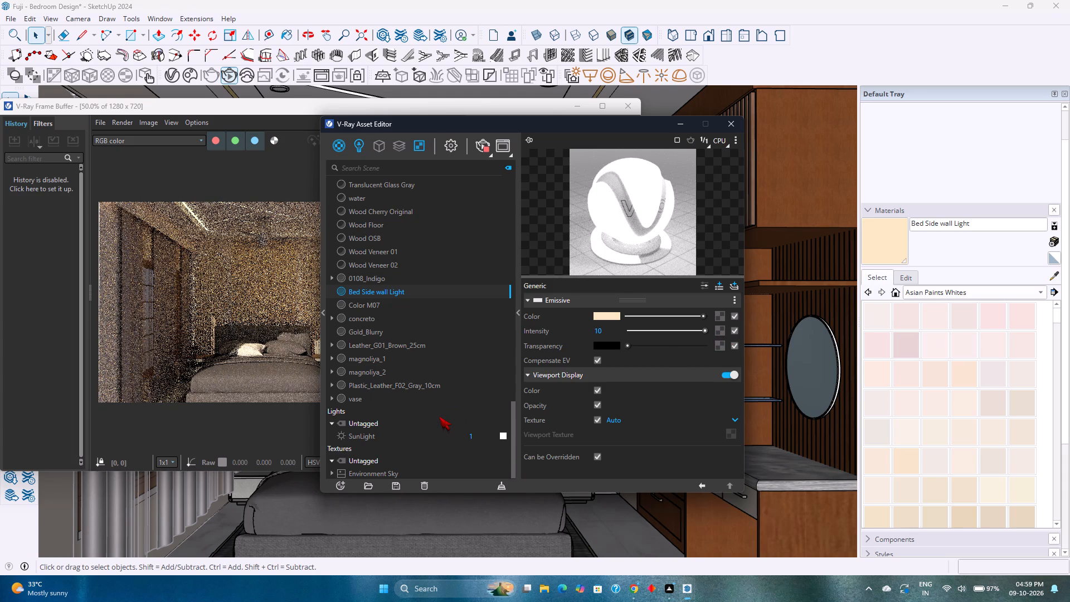
pyautogui.scroll(-1, 558, 447)
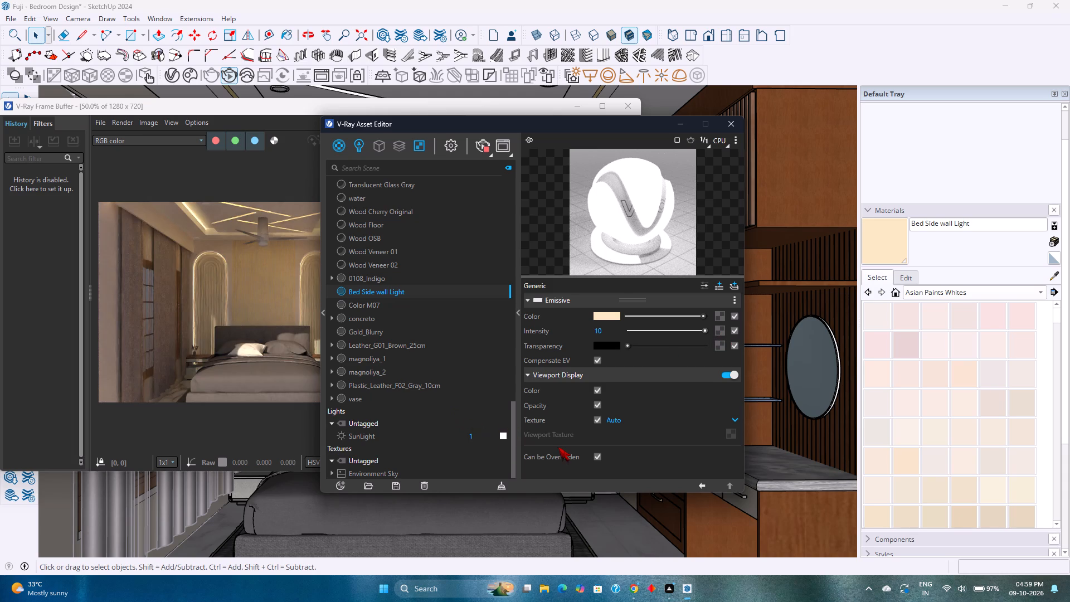
pyautogui.scroll(-1, 558, 447)
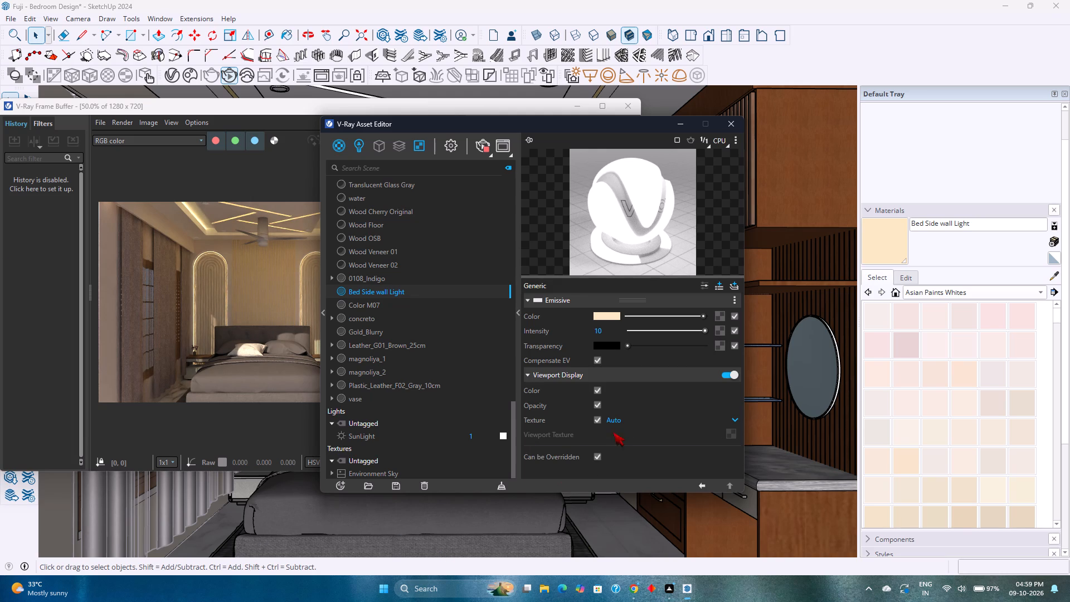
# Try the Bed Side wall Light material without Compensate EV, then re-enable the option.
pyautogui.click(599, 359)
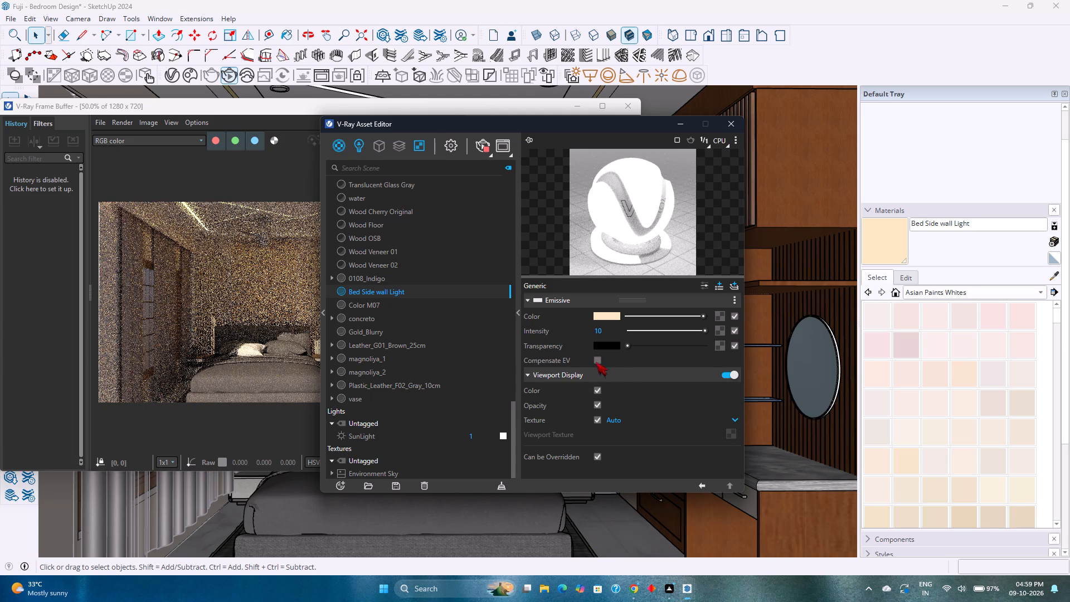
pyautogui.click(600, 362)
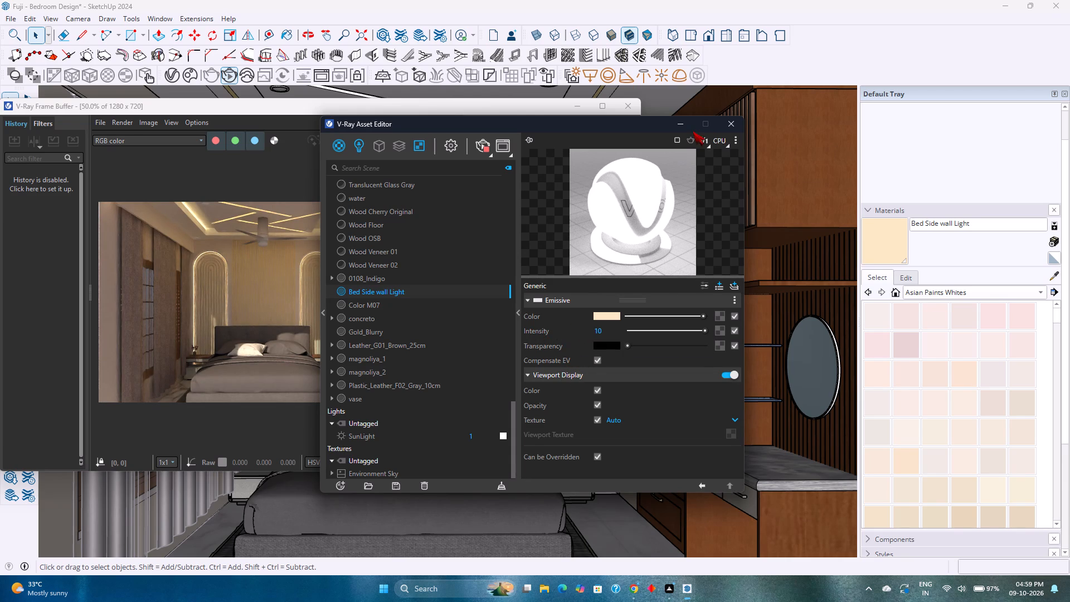
# Minimize the V-Ray Asset Editor and Frame Buffer to clear the view of the bedroom model.
pyautogui.click(679, 124)
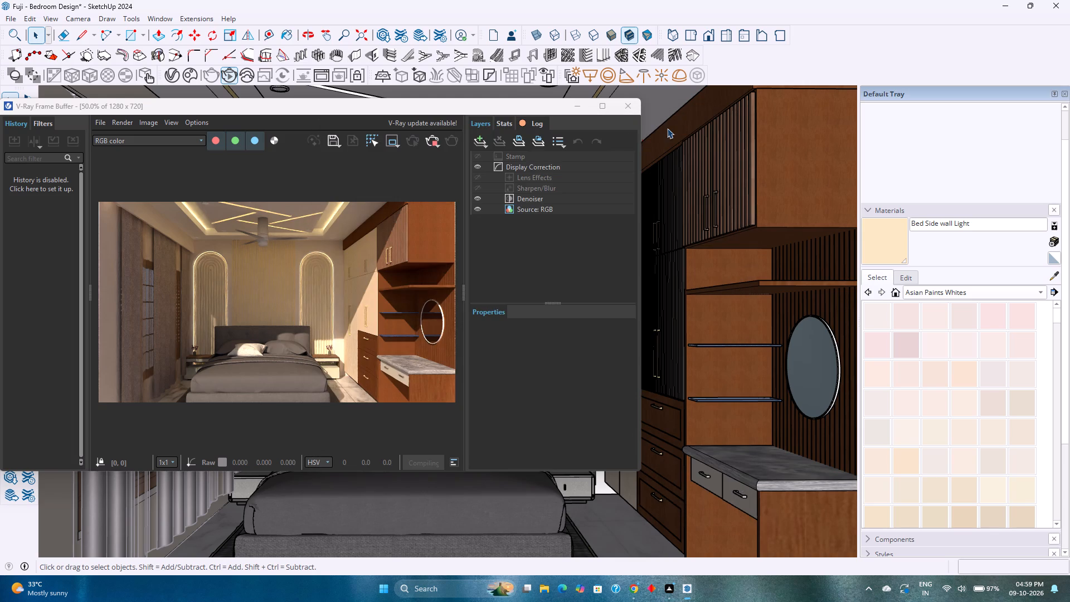
pyautogui.click(577, 105)
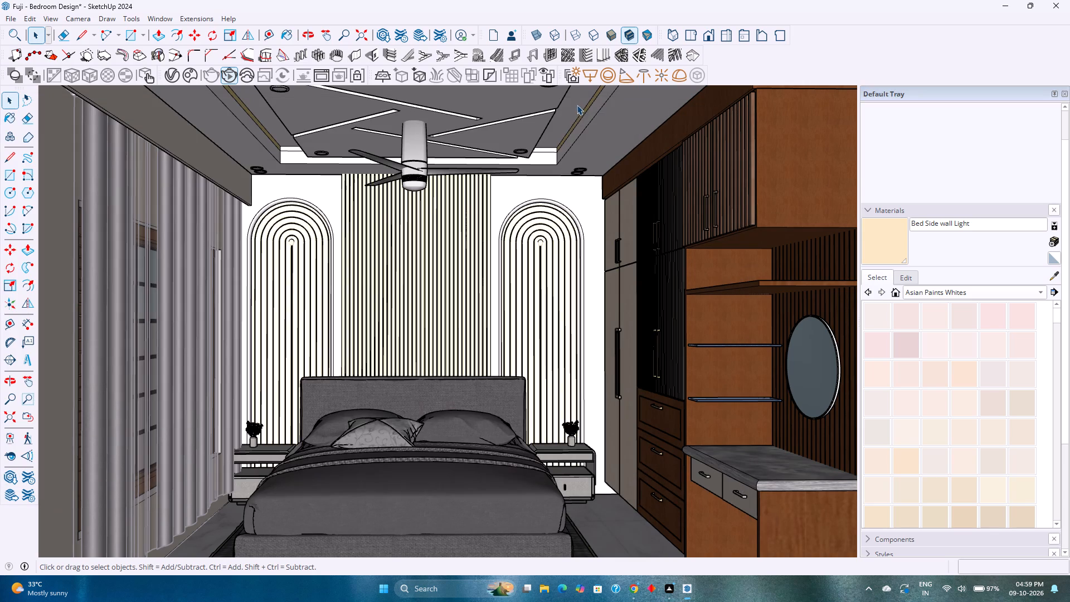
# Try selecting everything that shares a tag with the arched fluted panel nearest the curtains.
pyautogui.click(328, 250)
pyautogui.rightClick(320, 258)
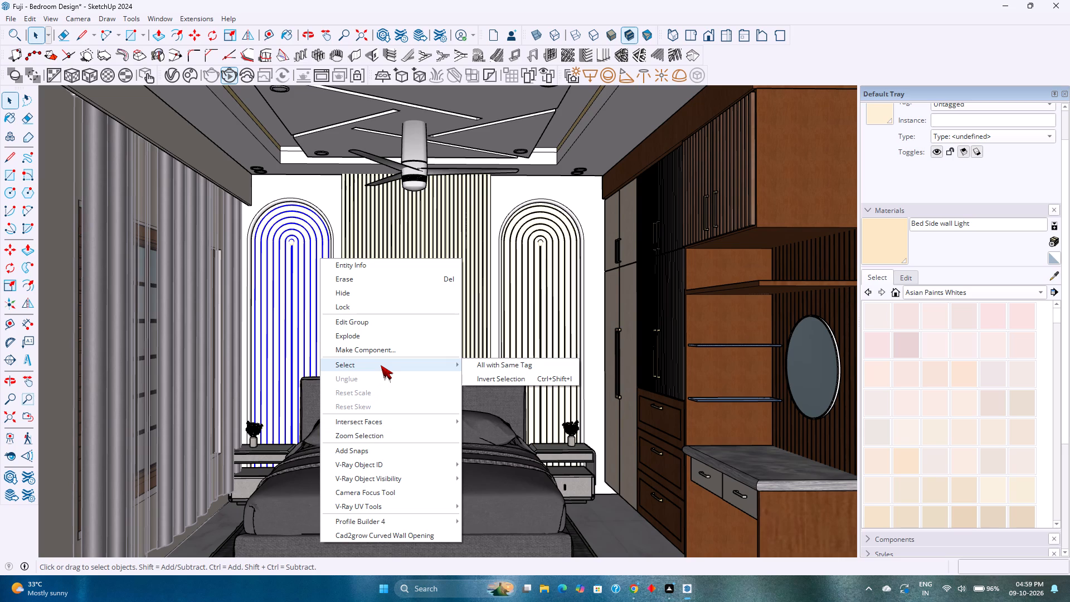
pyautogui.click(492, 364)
# Open the nested groups of the arched fluted panel nearest the curtains and select its central strip face with bounding edges.
pyautogui.doubleClick(303, 317)
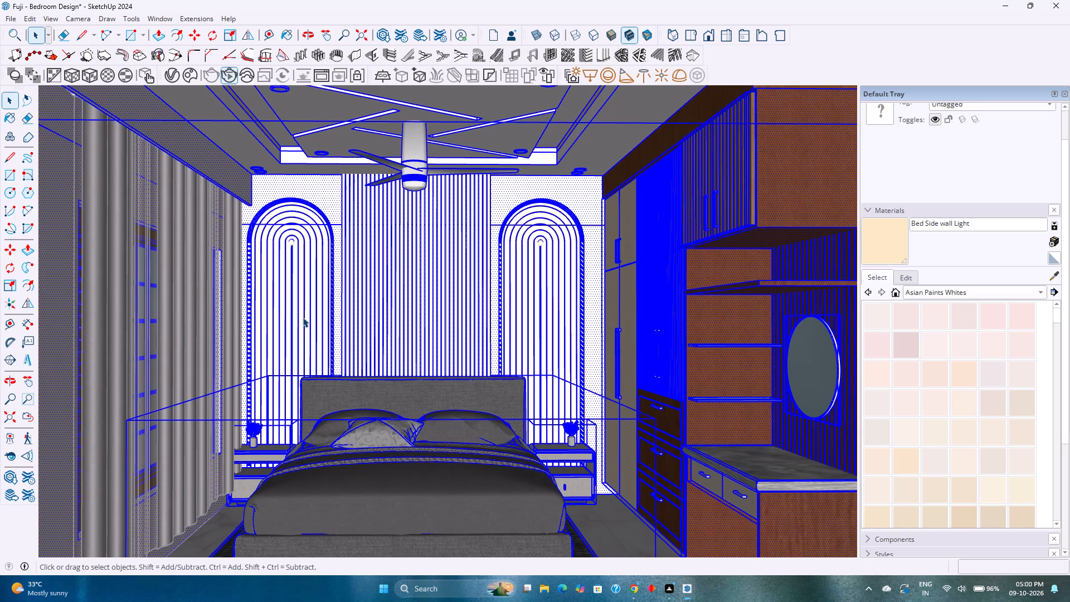
pyautogui.doubleClick(290, 314)
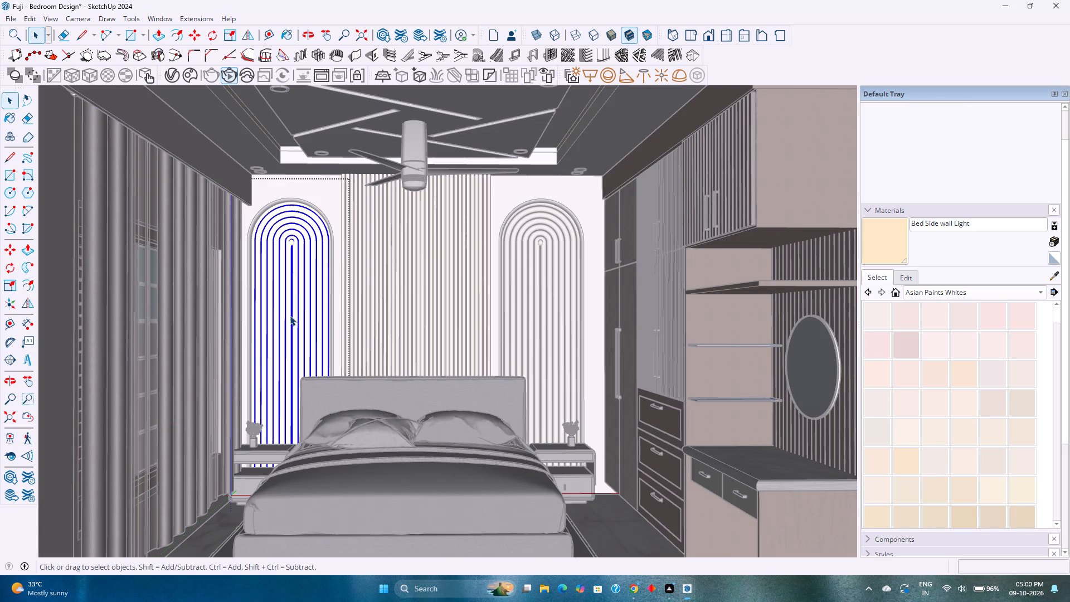
pyautogui.doubleClick(290, 315)
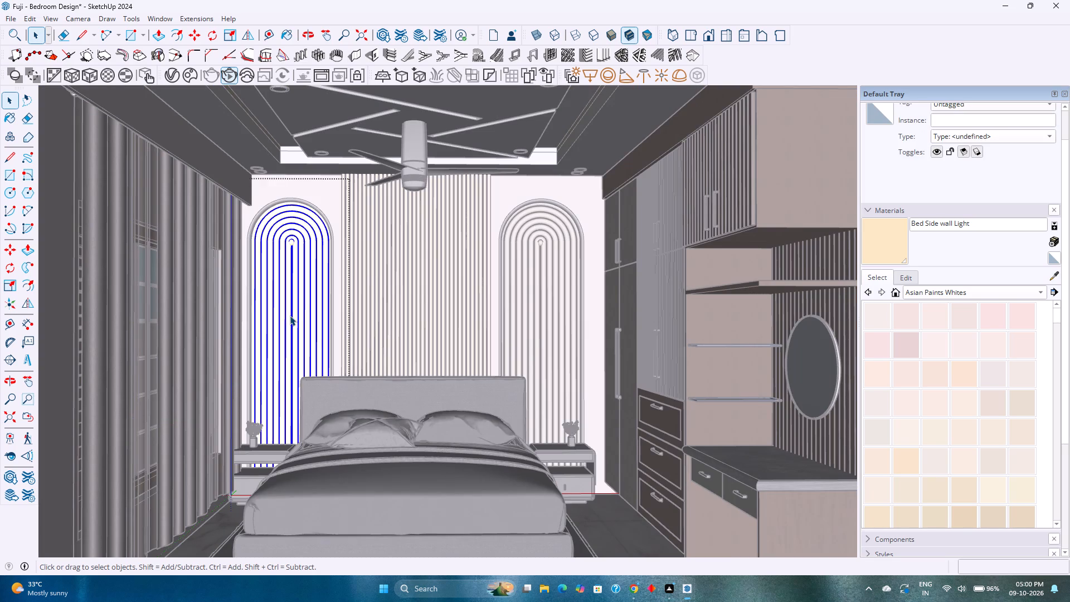
pyautogui.rightClick(290, 315)
pyautogui.scroll(-4, 304, 281)
pyautogui.scroll(3, 304, 281)
pyautogui.scroll(-2, 304, 281)
pyautogui.hotkey('ctrl', 's')
pyautogui.hotkey('ctrl', 's')
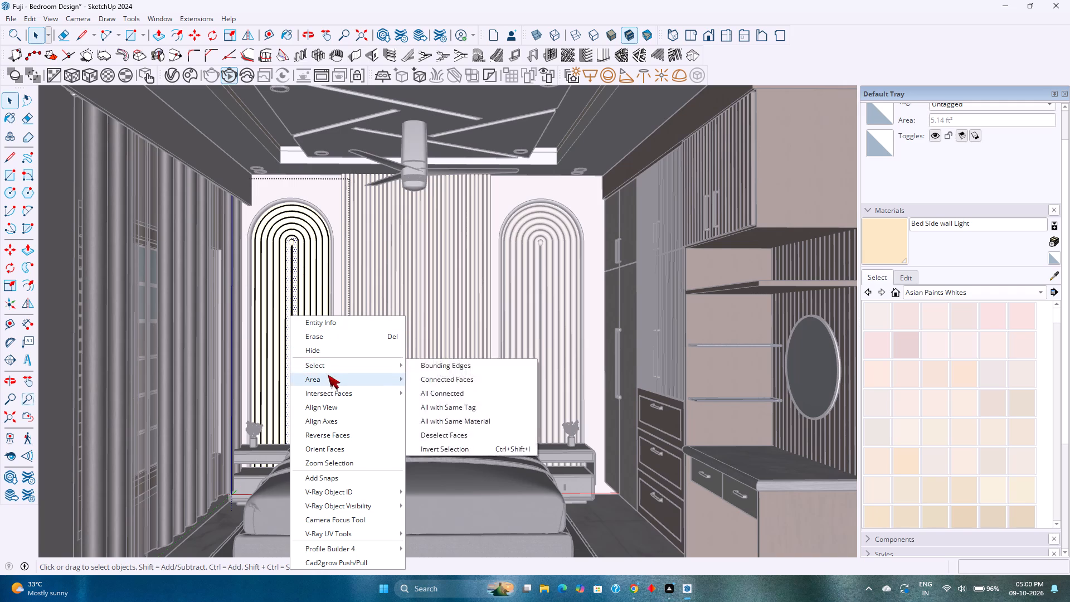
pyautogui.click(429, 370)
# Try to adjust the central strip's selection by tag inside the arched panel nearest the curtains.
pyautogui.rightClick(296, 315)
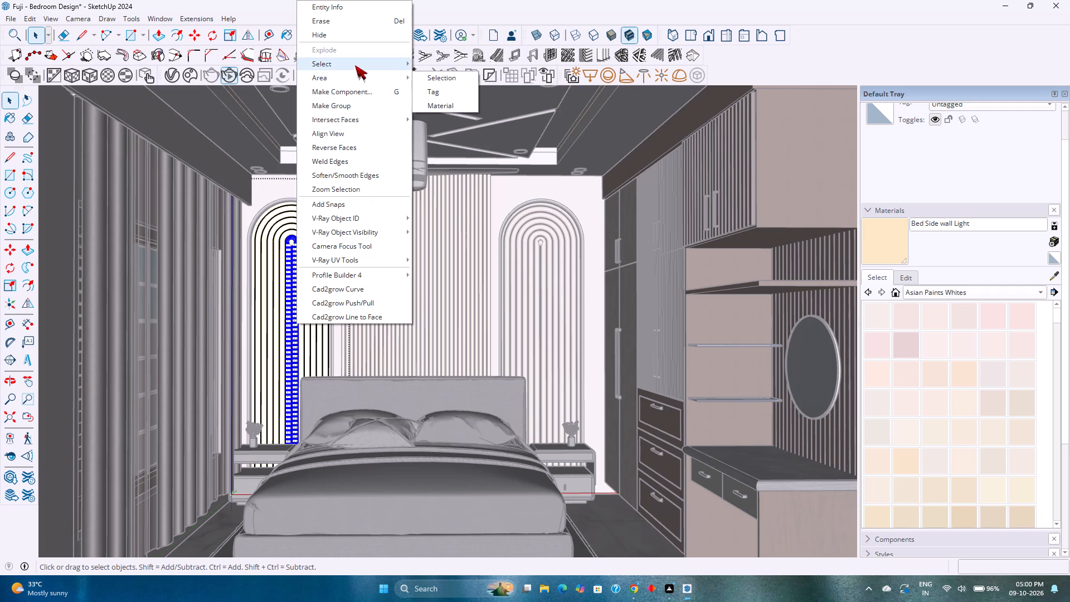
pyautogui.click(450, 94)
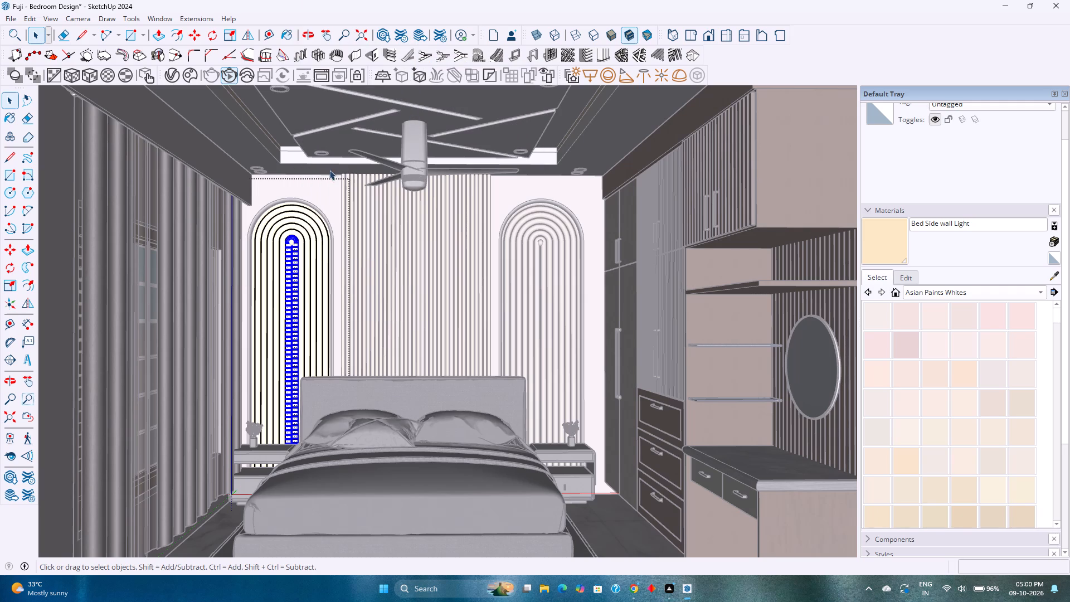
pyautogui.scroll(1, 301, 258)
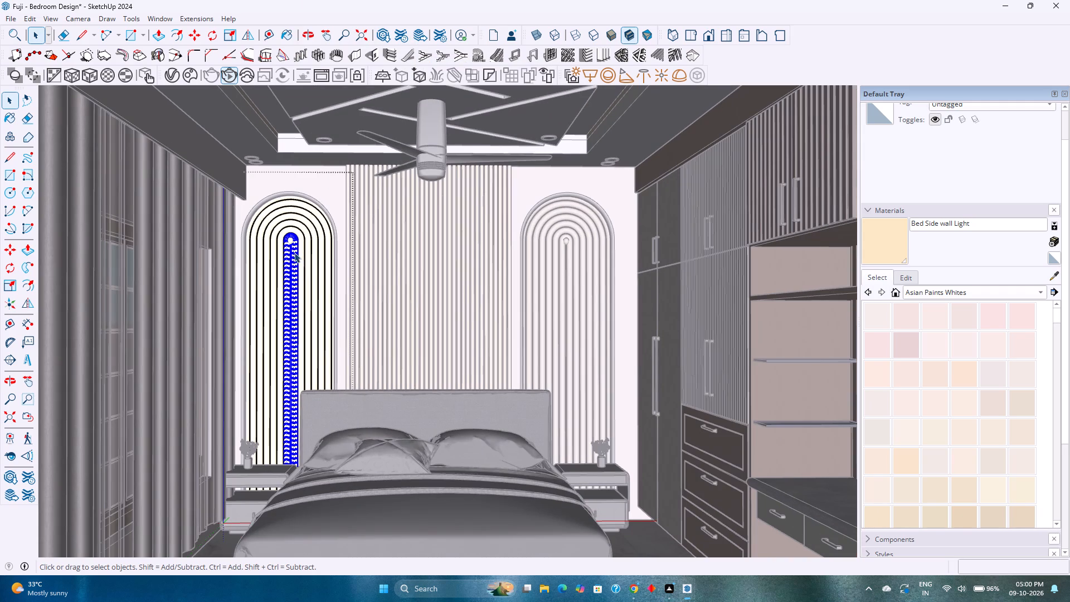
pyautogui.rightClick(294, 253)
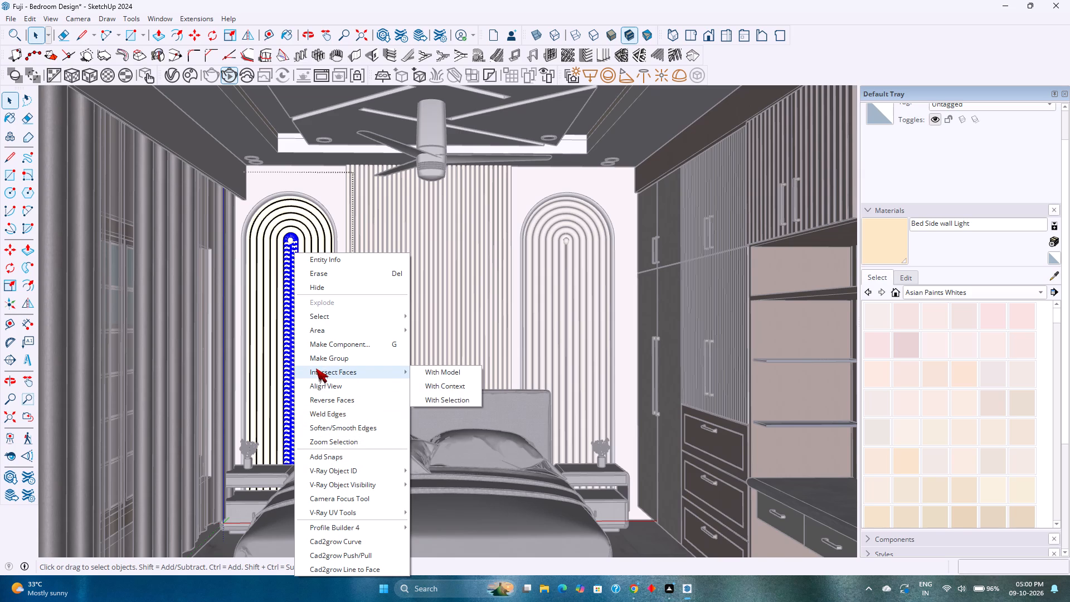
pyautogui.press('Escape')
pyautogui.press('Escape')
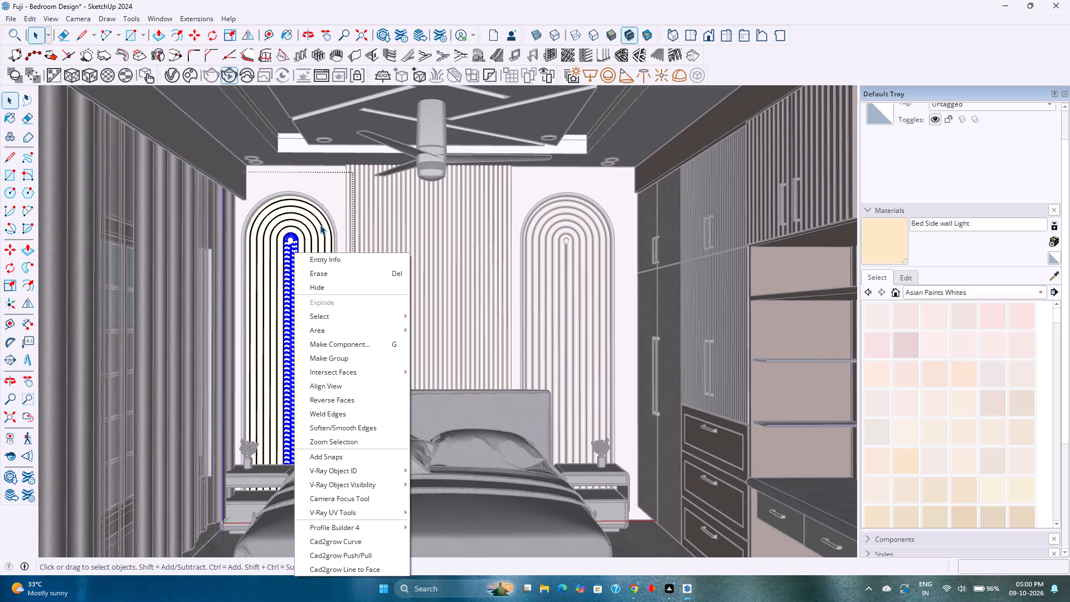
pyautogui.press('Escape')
# Open the arched panel nearest the curtains and explode its nested group of concentric fluted strips.
pyautogui.click(310, 223)
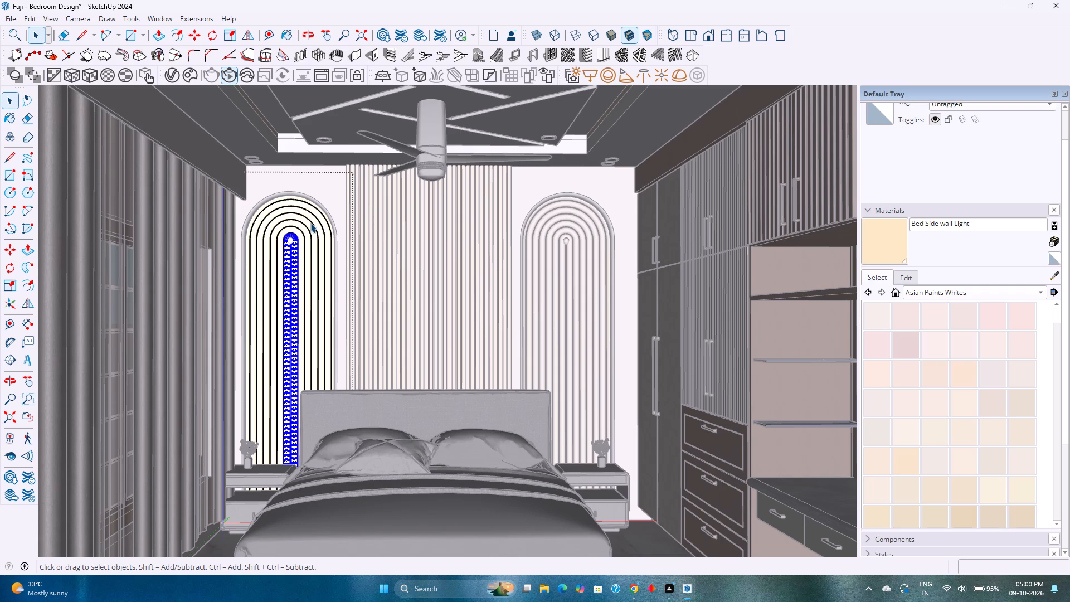
pyautogui.press('Escape')
pyautogui.click(309, 229)
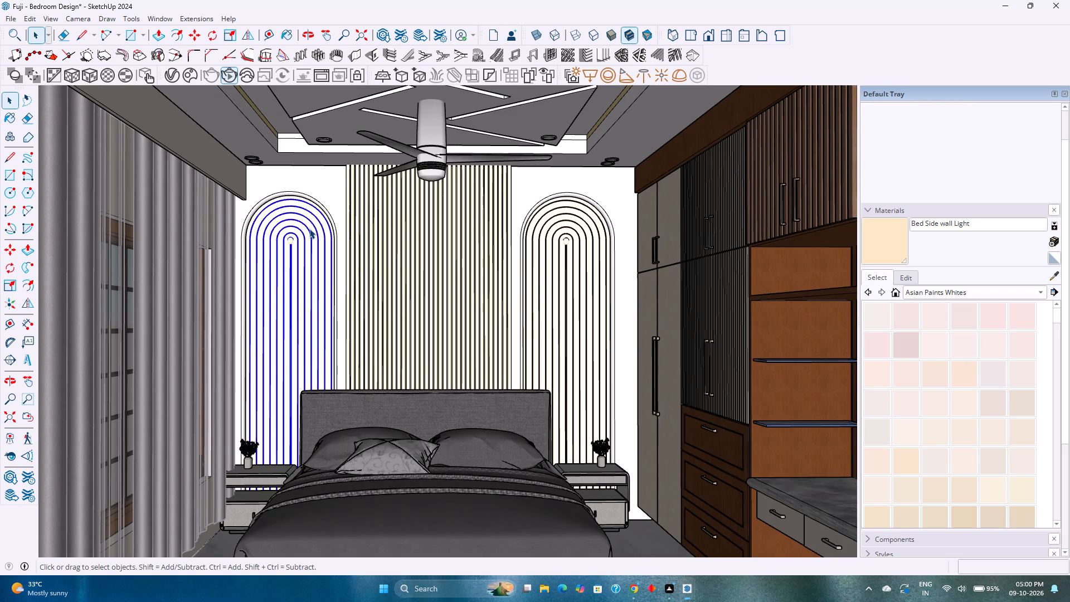
pyautogui.scroll(7, 309, 229)
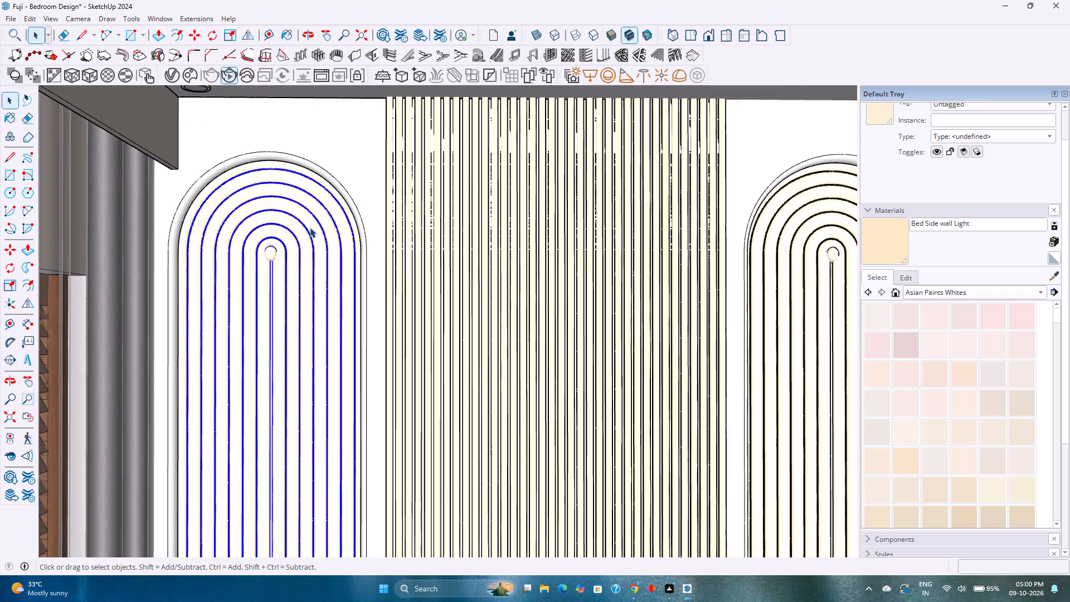
pyautogui.doubleClick(310, 227)
pyautogui.click(310, 226)
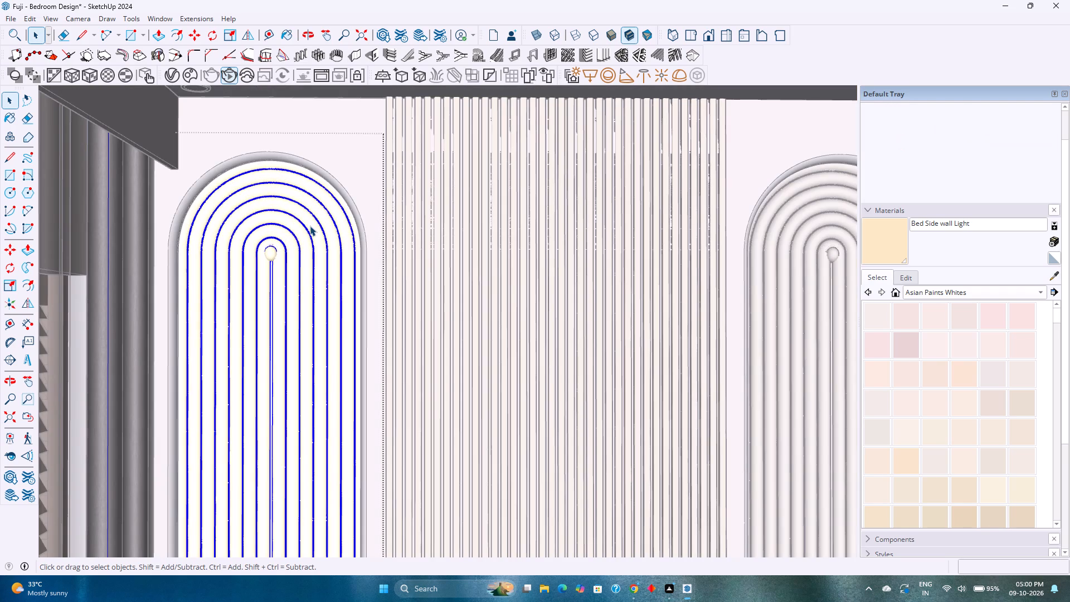
pyautogui.rightClick(310, 226)
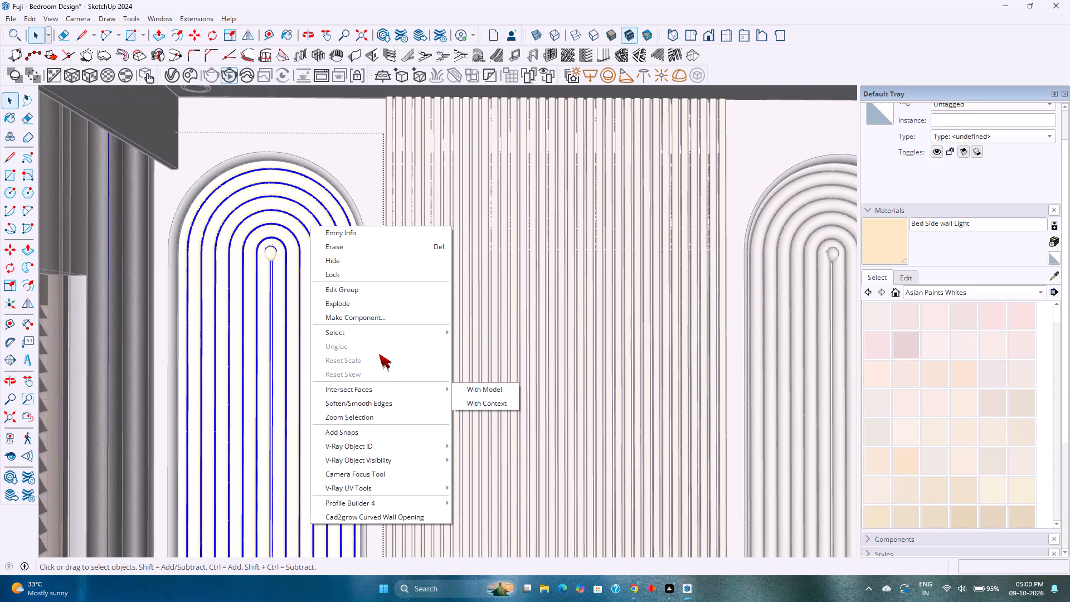
pyautogui.click(352, 303)
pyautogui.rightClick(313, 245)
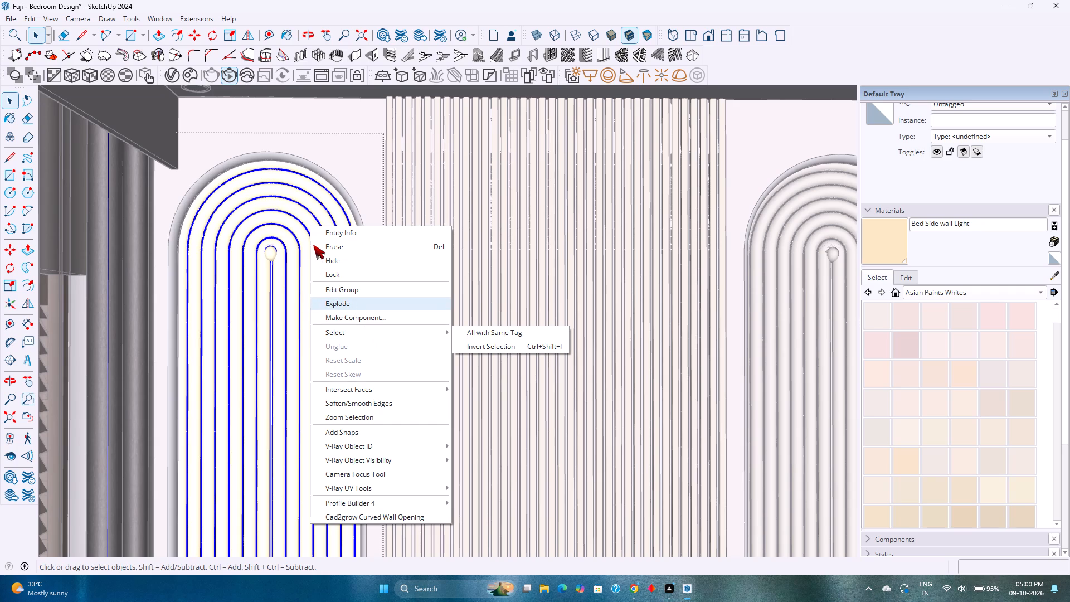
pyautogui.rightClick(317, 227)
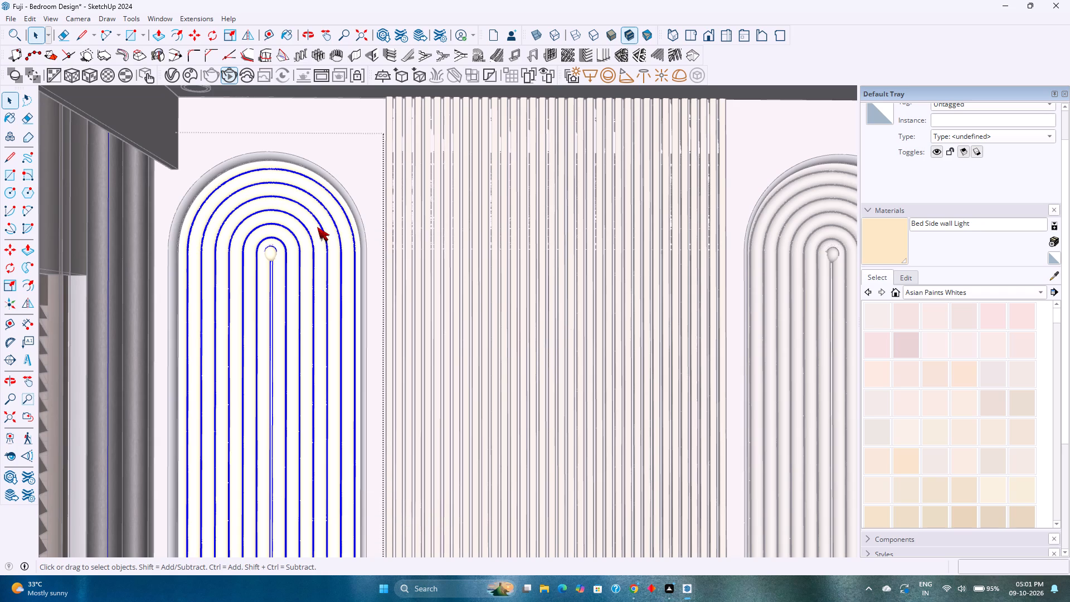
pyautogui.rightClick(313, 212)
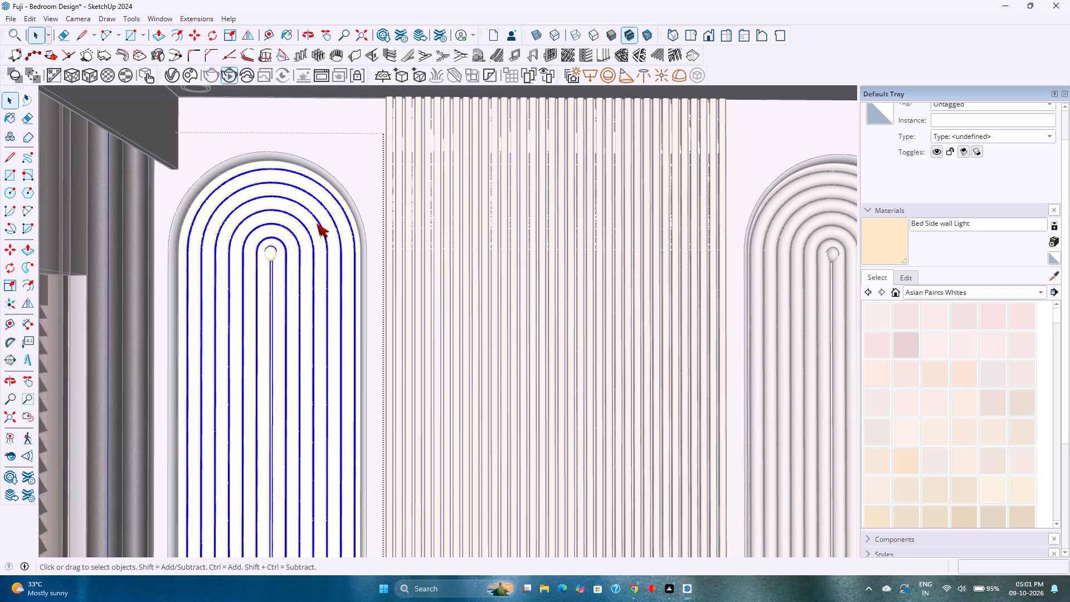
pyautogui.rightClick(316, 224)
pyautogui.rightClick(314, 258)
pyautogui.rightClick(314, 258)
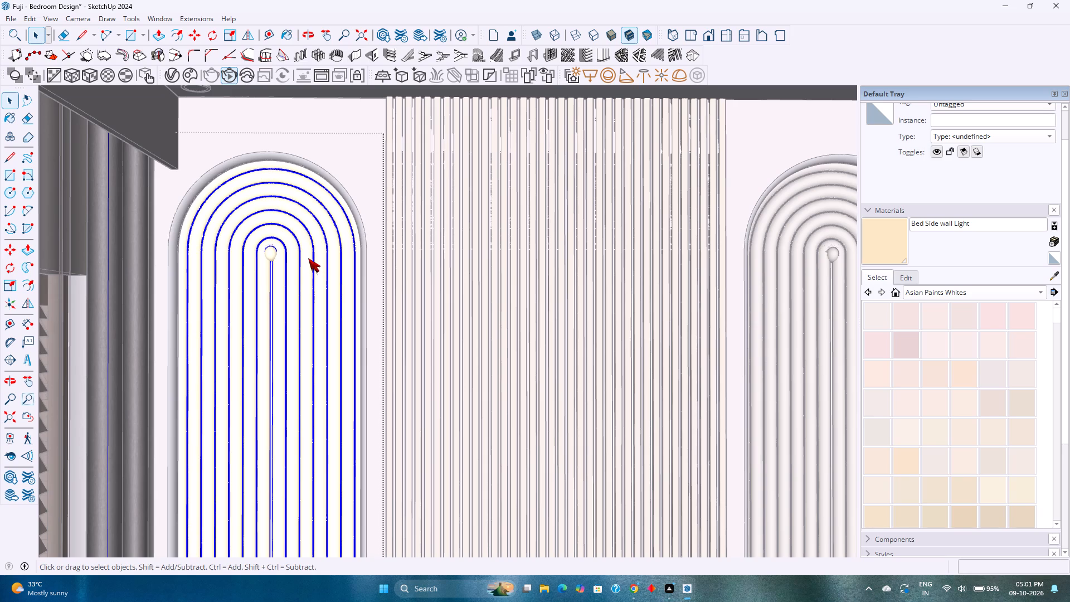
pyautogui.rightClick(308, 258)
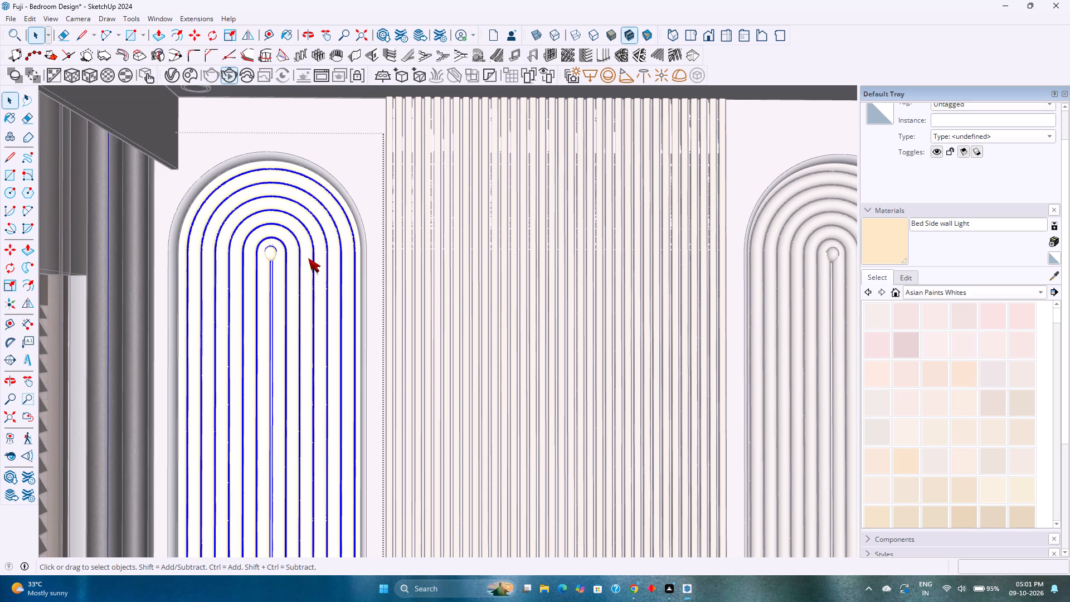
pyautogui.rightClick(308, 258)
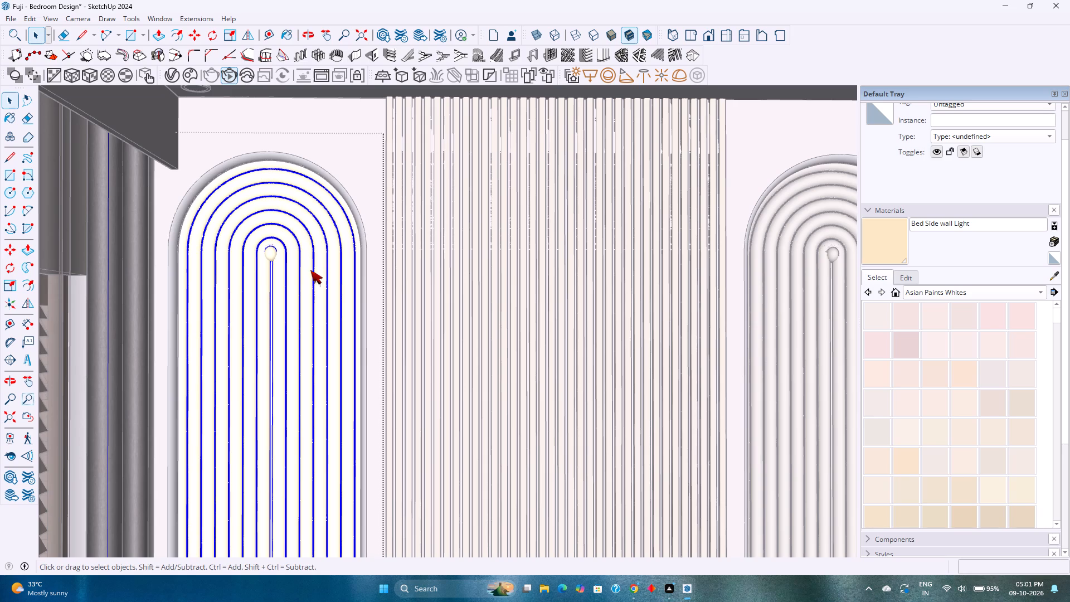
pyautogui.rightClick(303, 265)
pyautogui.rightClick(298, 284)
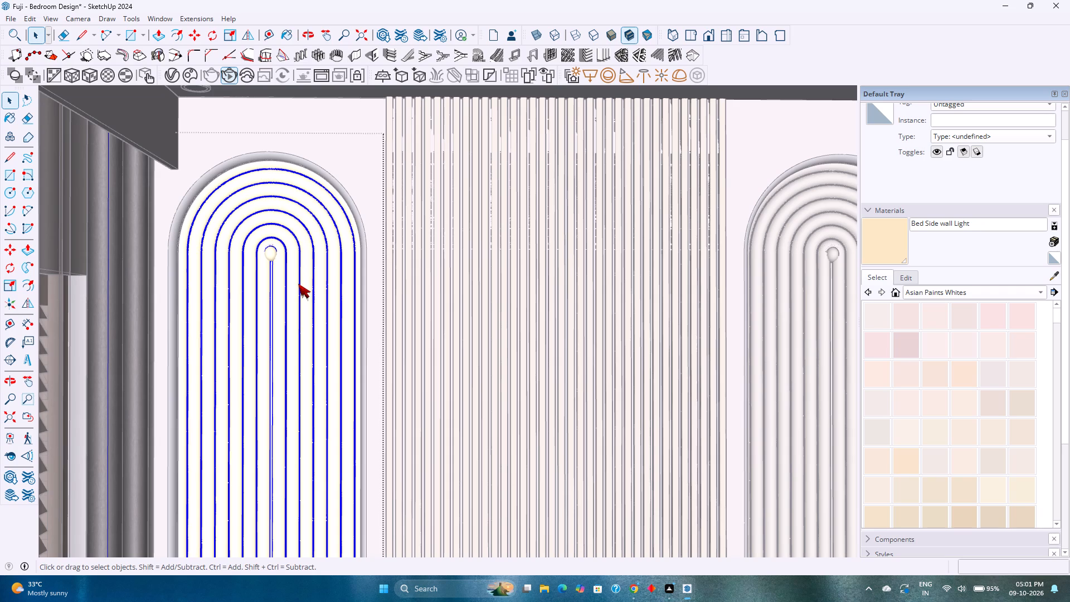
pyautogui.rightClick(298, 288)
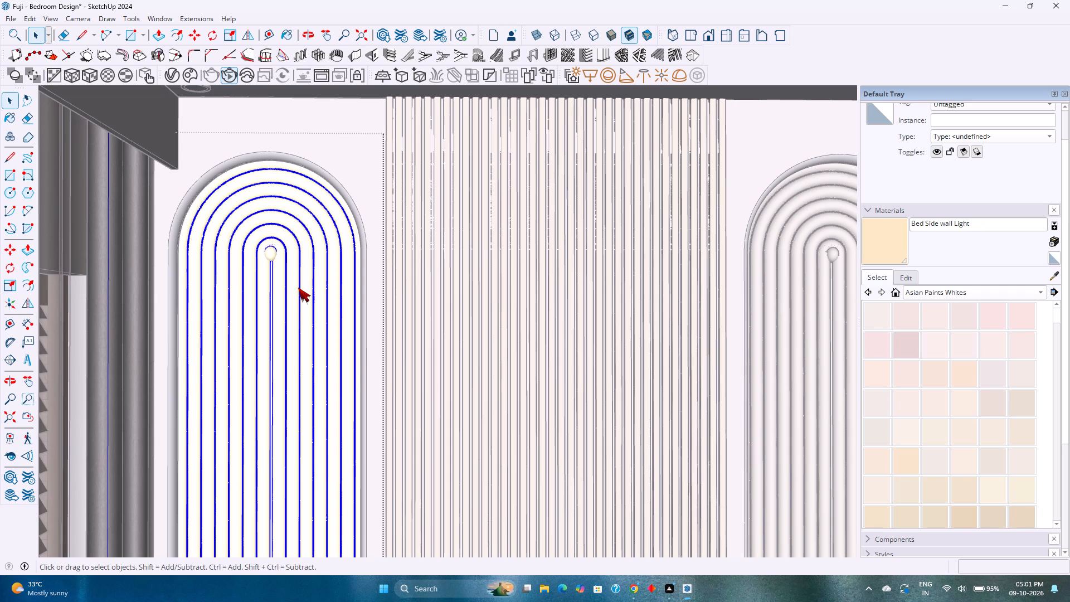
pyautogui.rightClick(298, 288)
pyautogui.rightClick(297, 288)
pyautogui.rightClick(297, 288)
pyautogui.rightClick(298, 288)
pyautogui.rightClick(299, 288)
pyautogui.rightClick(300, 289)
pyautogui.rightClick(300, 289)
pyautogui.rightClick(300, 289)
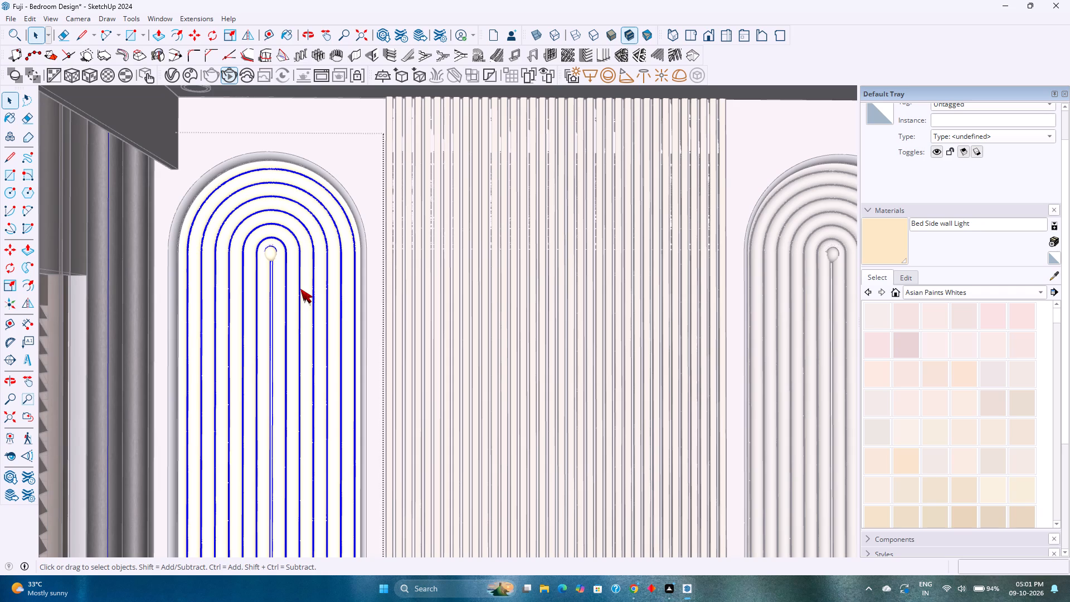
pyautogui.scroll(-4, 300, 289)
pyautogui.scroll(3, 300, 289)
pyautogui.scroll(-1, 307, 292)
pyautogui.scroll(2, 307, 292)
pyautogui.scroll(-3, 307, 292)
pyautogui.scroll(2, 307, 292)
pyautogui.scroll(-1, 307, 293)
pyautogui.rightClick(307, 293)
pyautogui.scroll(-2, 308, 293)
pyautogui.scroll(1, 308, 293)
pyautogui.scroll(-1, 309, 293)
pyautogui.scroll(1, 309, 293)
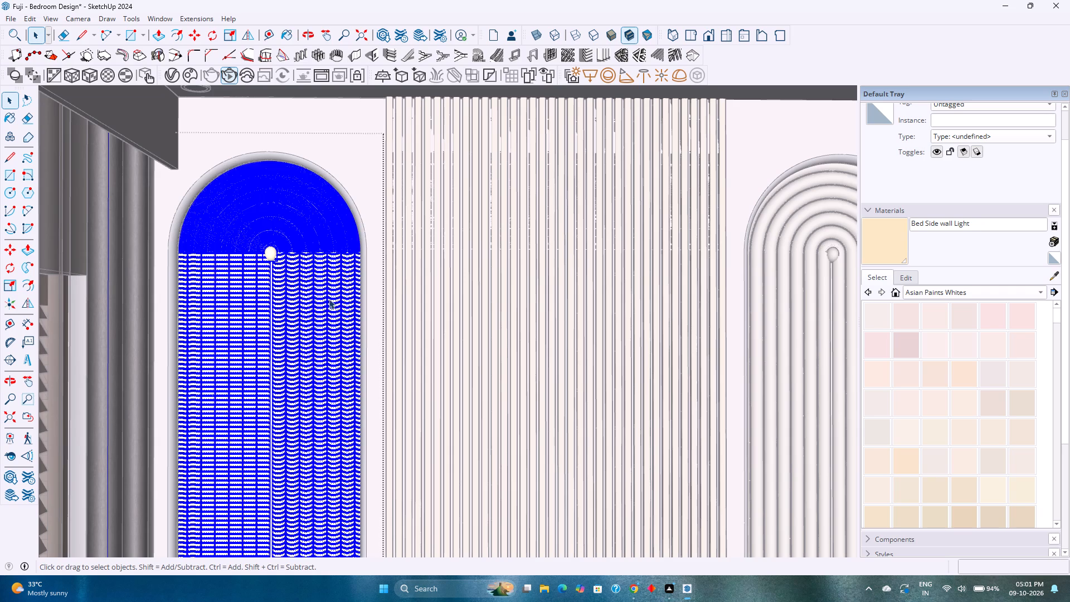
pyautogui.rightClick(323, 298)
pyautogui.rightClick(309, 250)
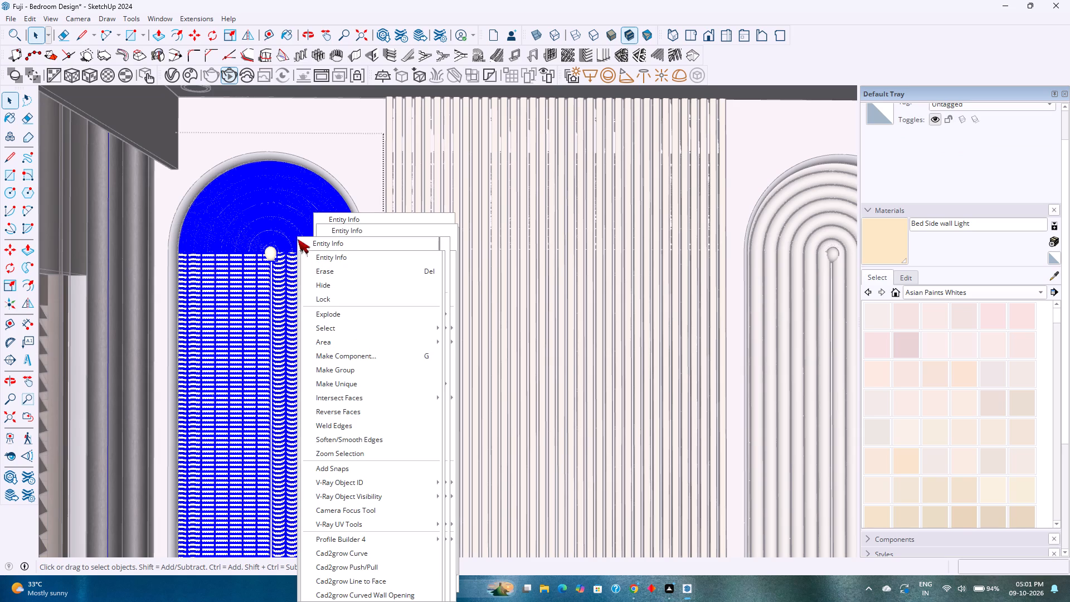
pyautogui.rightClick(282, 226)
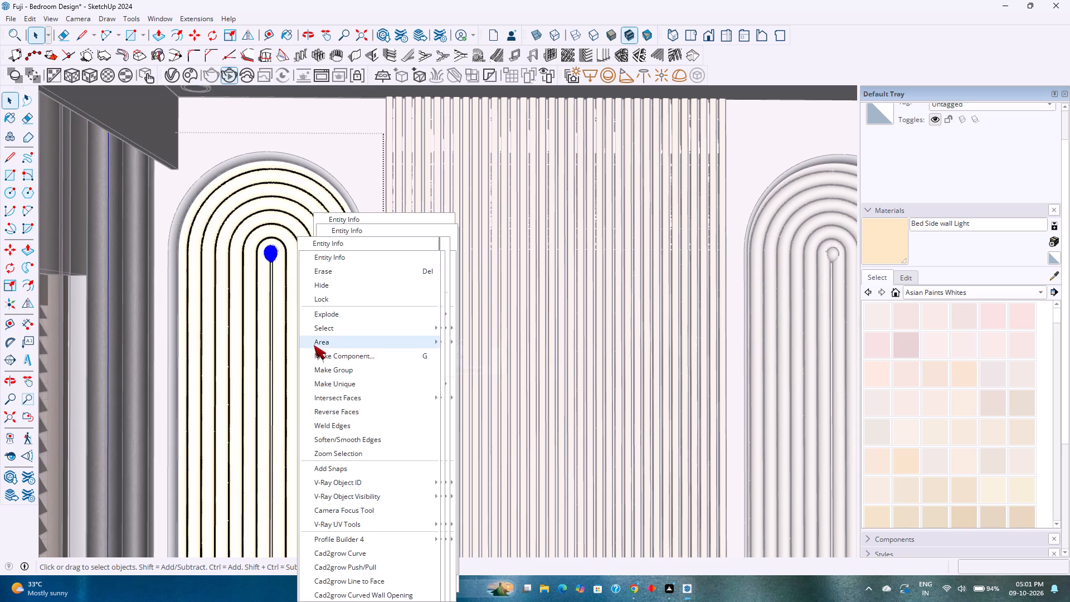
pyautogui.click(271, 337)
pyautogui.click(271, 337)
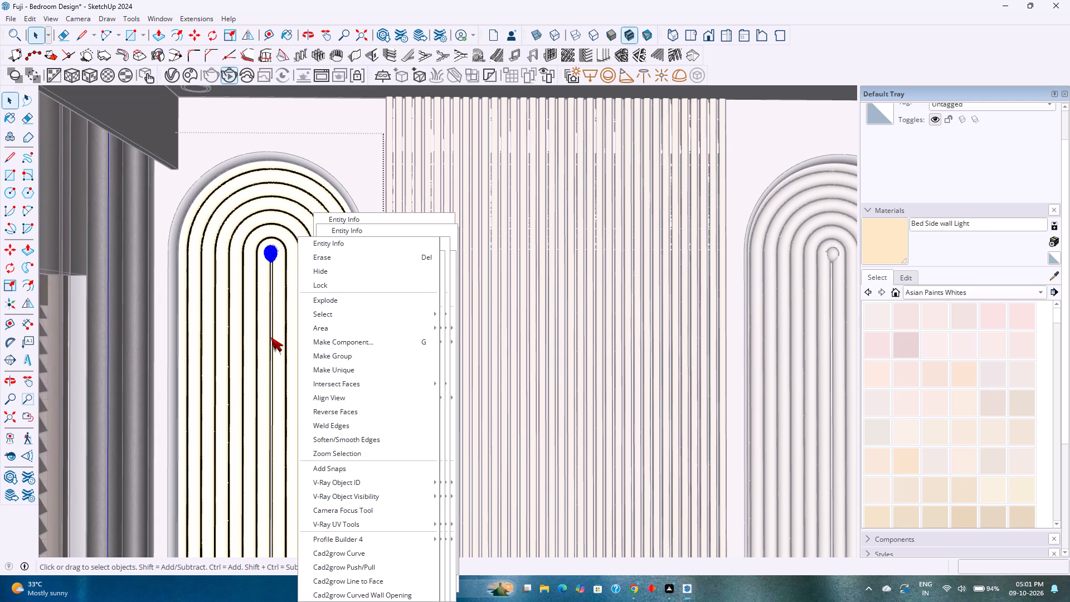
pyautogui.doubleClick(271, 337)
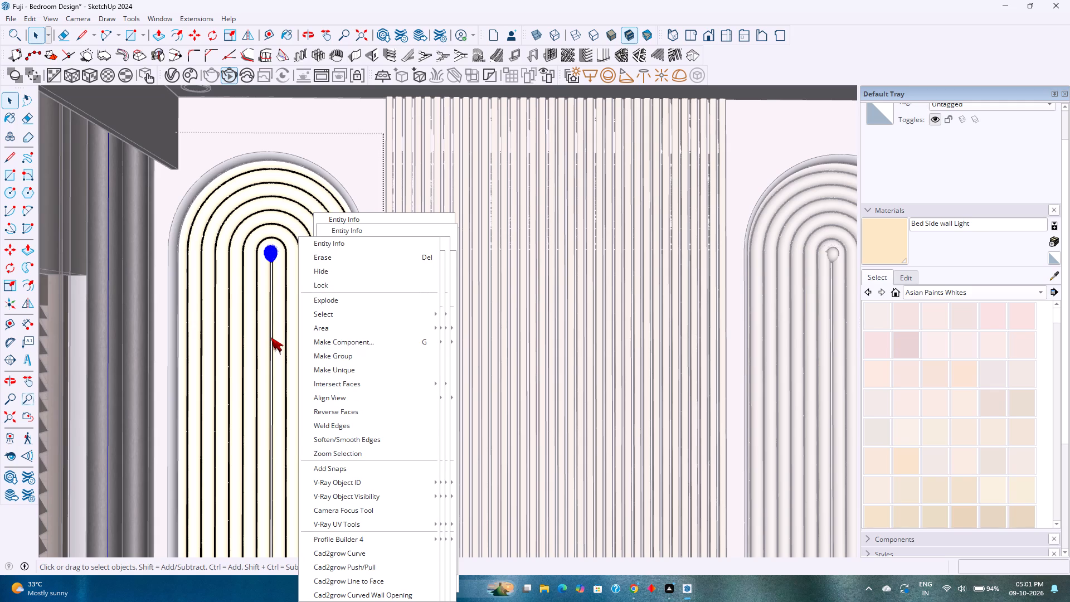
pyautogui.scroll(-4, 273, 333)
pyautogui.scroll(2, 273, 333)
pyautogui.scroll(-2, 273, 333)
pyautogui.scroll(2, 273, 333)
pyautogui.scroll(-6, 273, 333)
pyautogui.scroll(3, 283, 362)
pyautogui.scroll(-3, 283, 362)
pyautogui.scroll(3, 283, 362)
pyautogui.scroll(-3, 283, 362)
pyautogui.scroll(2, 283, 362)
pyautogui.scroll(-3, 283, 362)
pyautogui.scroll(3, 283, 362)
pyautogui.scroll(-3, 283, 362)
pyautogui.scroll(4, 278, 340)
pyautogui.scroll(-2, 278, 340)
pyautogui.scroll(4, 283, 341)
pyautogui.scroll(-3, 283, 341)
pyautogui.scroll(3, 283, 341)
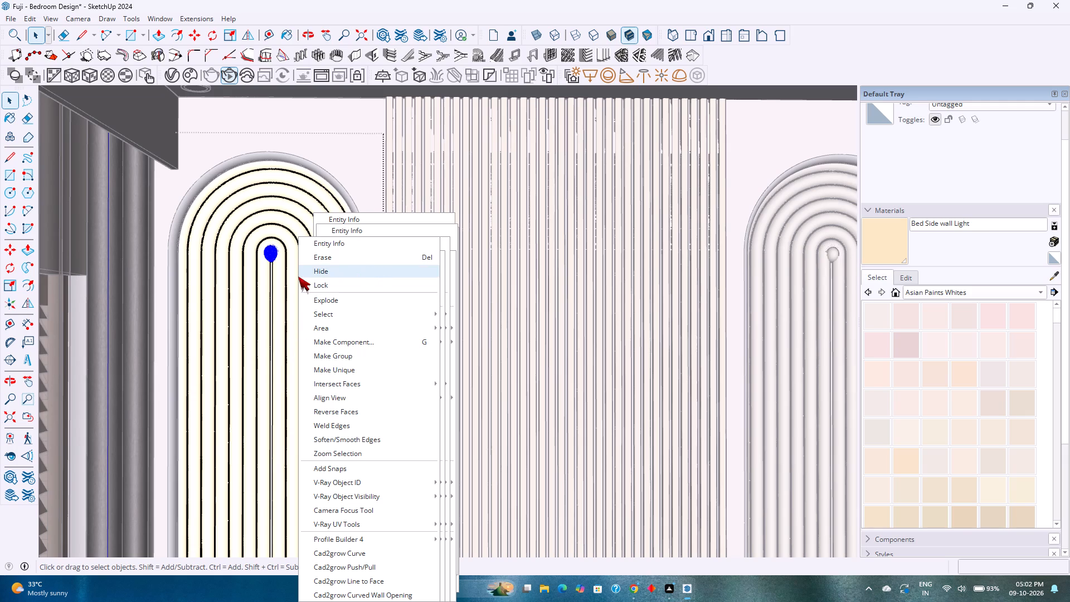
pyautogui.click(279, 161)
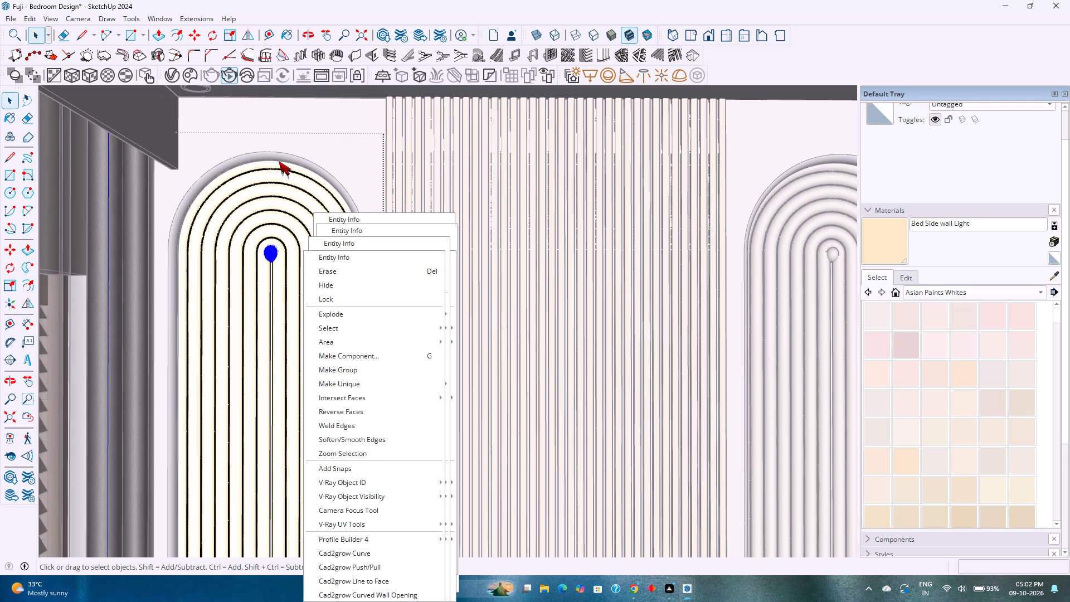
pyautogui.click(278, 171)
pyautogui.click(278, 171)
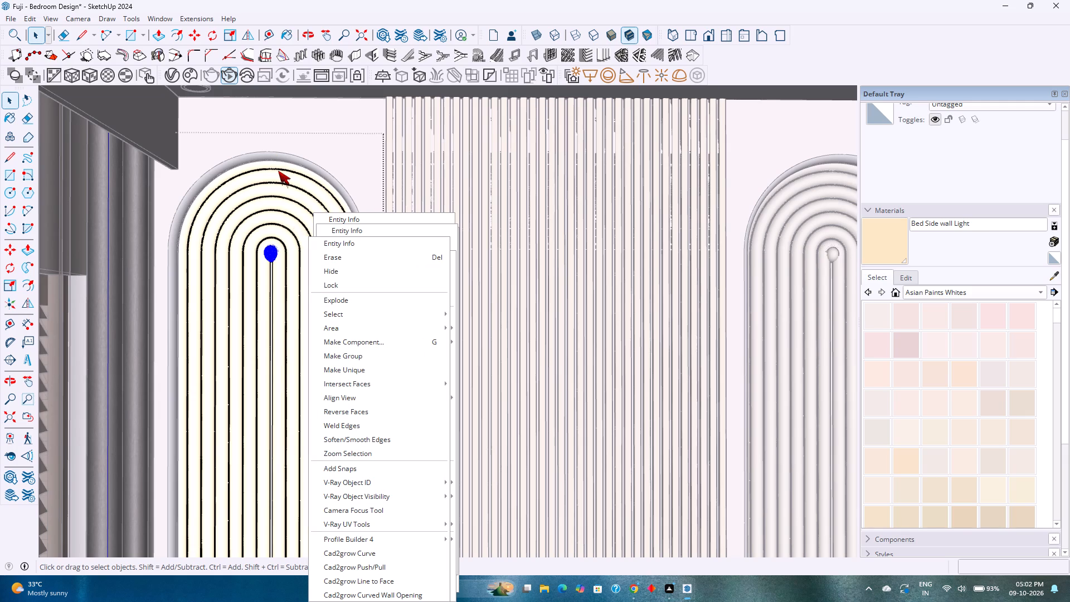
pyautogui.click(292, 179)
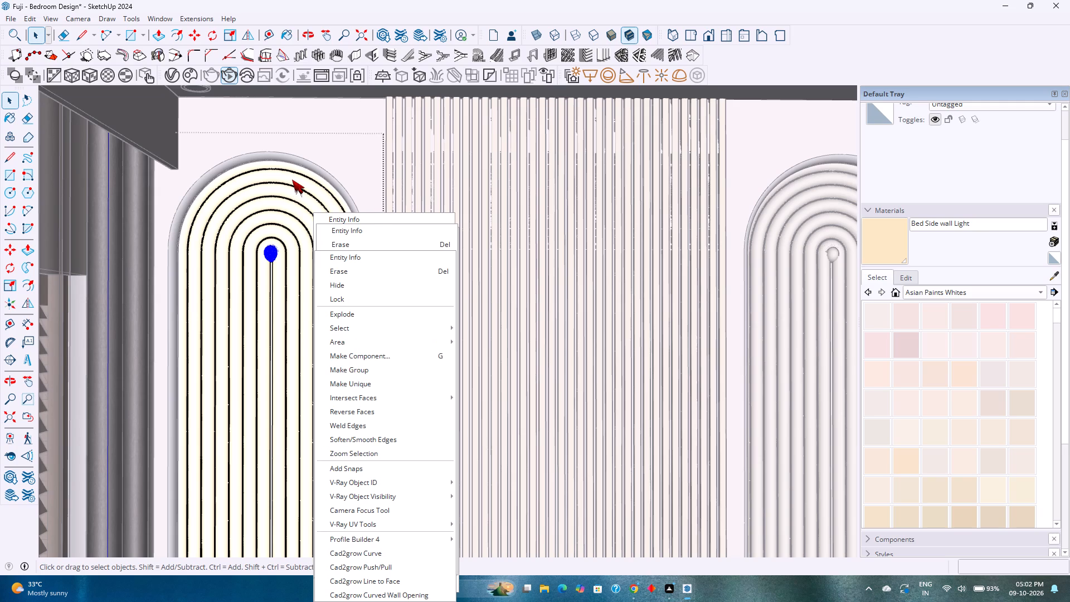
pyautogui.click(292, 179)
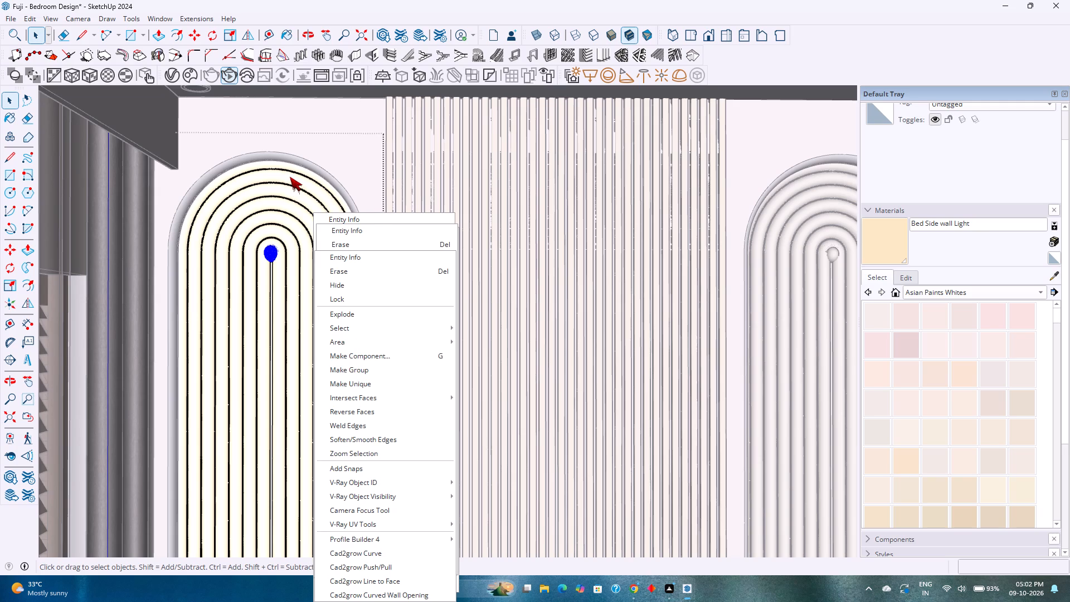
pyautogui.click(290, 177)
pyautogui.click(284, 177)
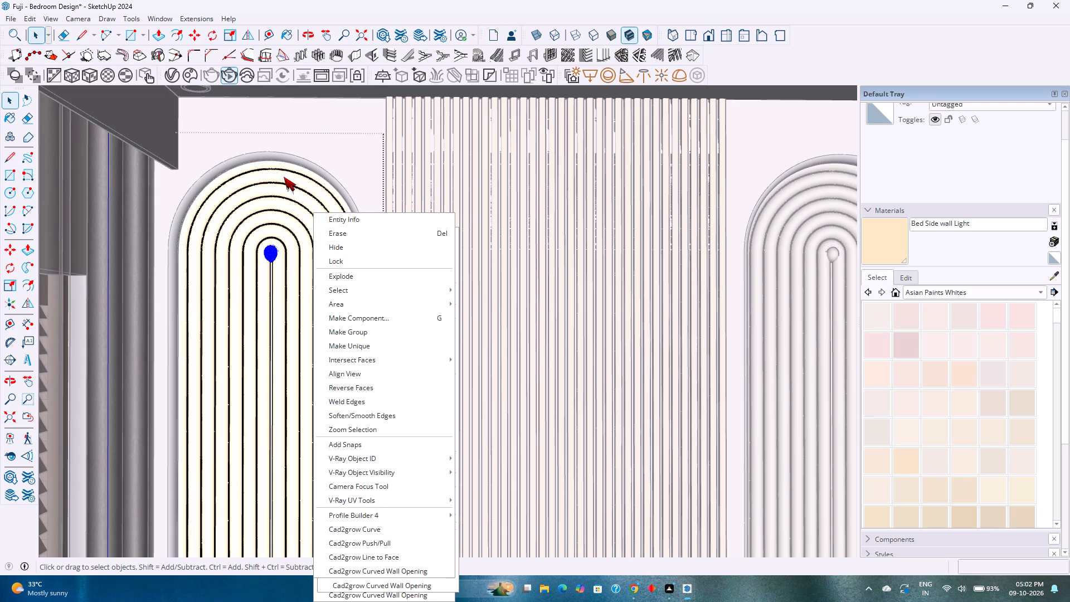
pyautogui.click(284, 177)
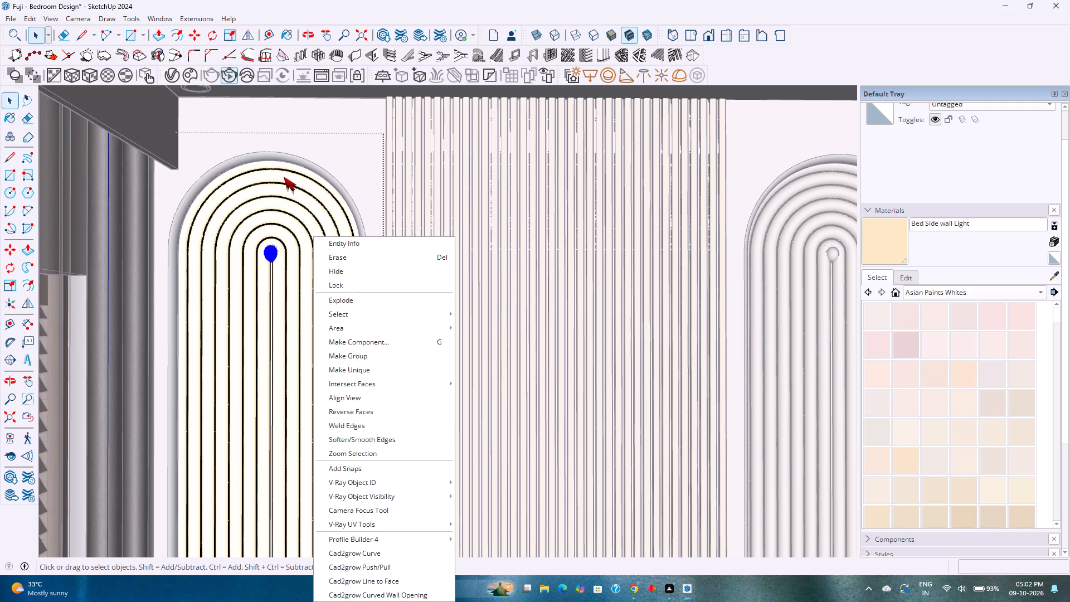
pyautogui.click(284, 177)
# Select the third arched strip from the outer edge, with all its connected geometry, in the panel nearest the curtains.
pyautogui.click(283, 177)
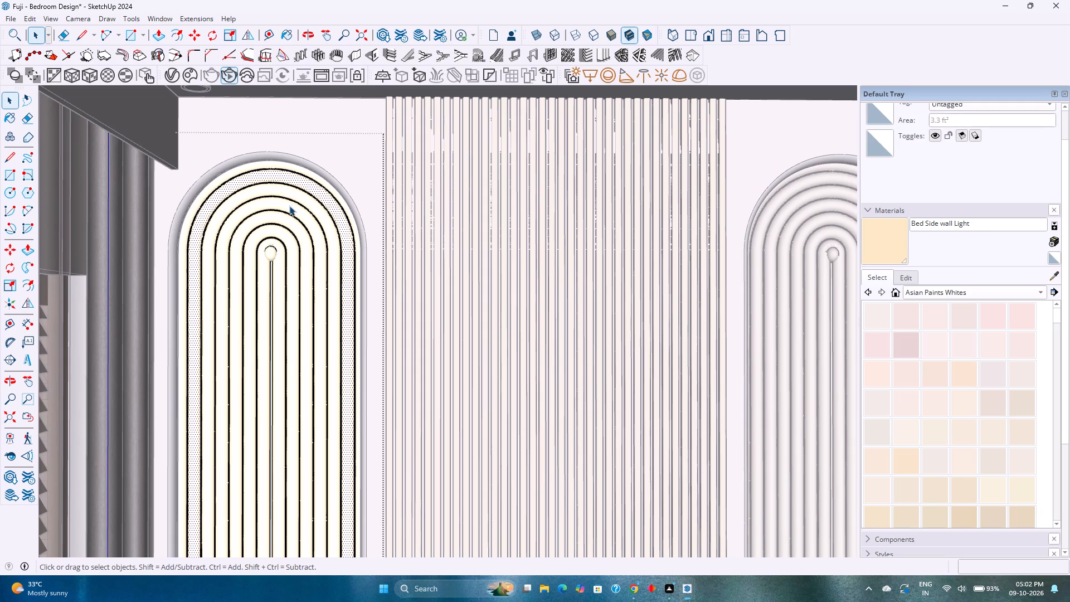
pyautogui.click(290, 198)
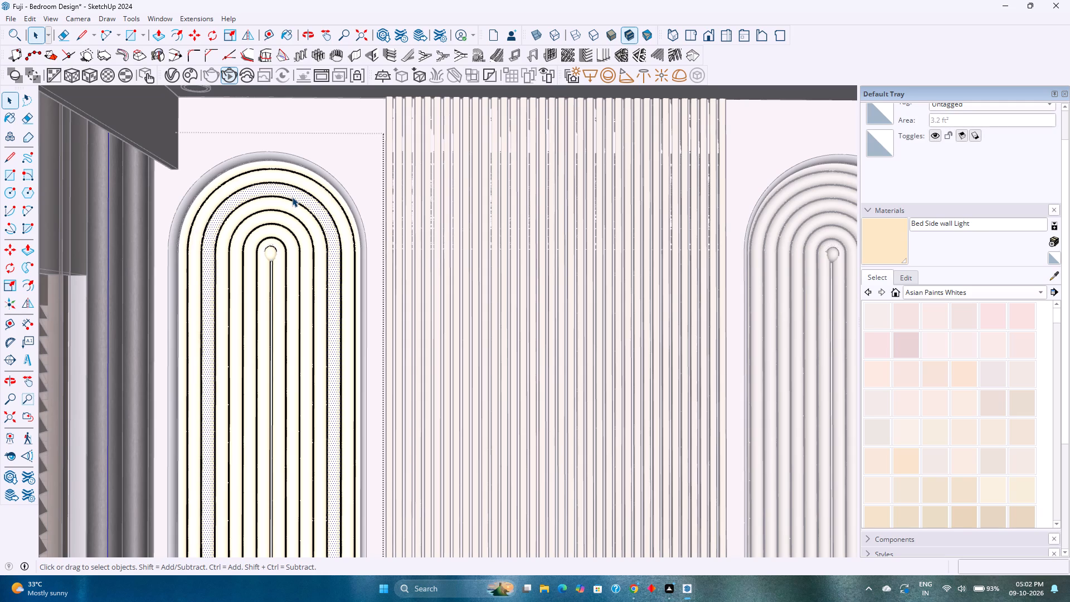
pyautogui.tripleClick(292, 197)
pyautogui.tripleClick(292, 197)
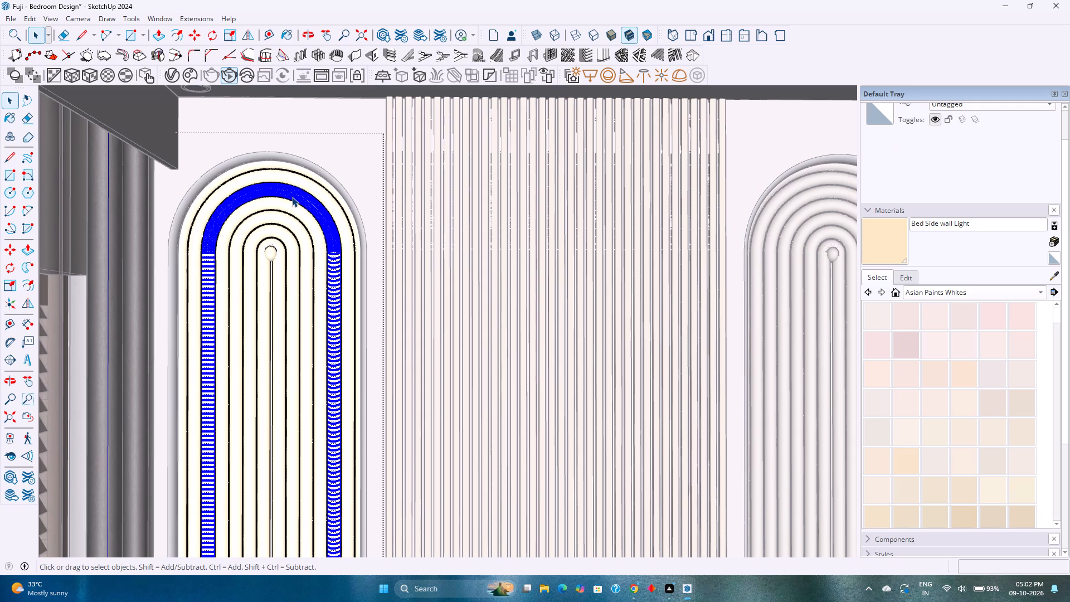
# Extend the strip selection in the panel nearest the curtains to all connected geometry and everything with the same tag.
pyautogui.doubleClick(292, 197)
pyautogui.doubleClick(292, 196)
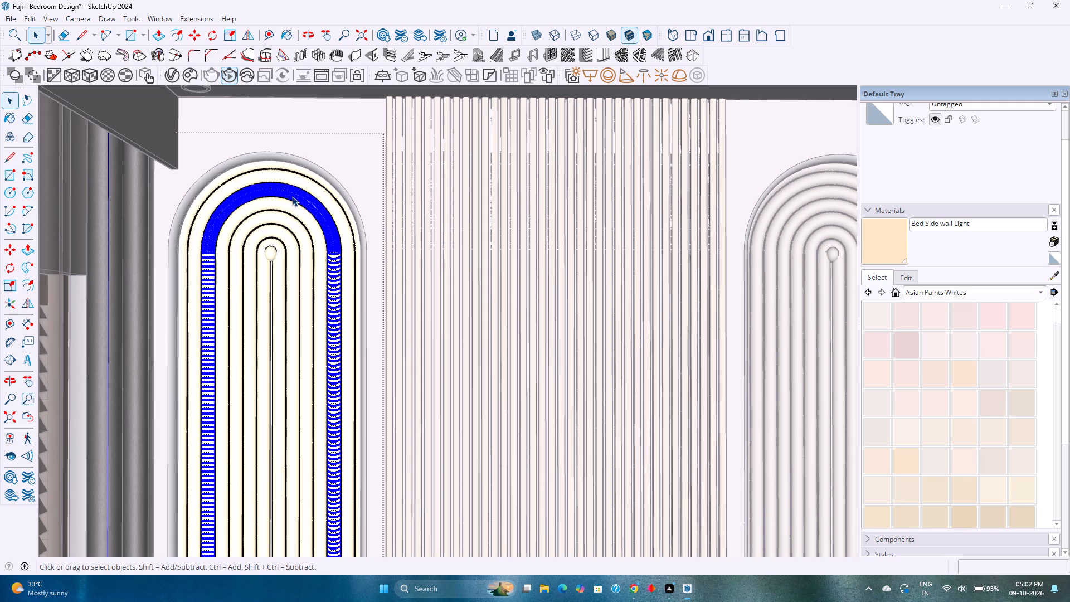
pyautogui.rightClick(292, 196)
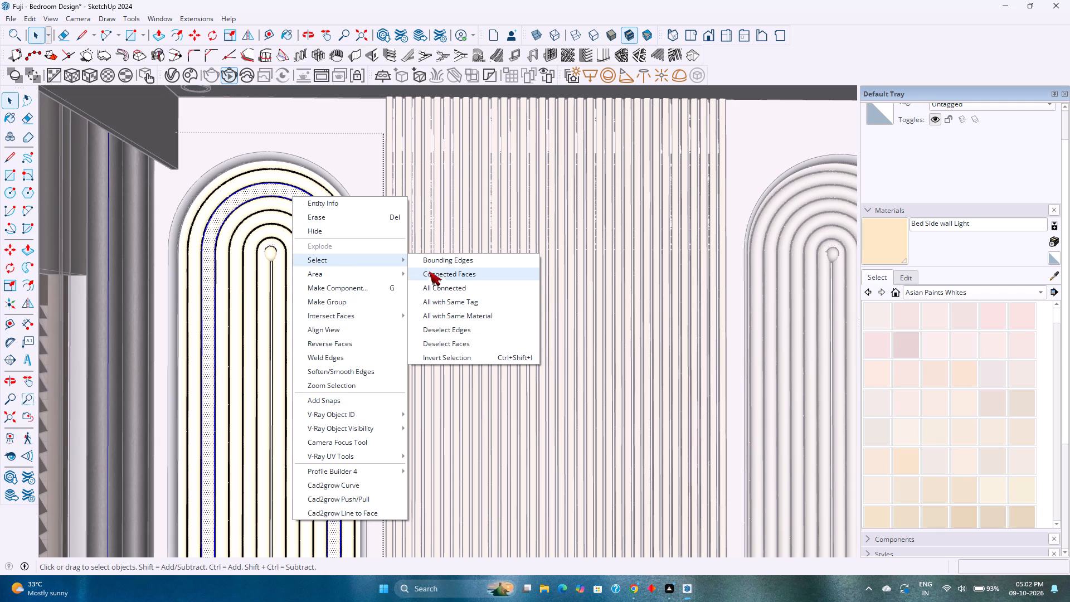
pyautogui.click(434, 286)
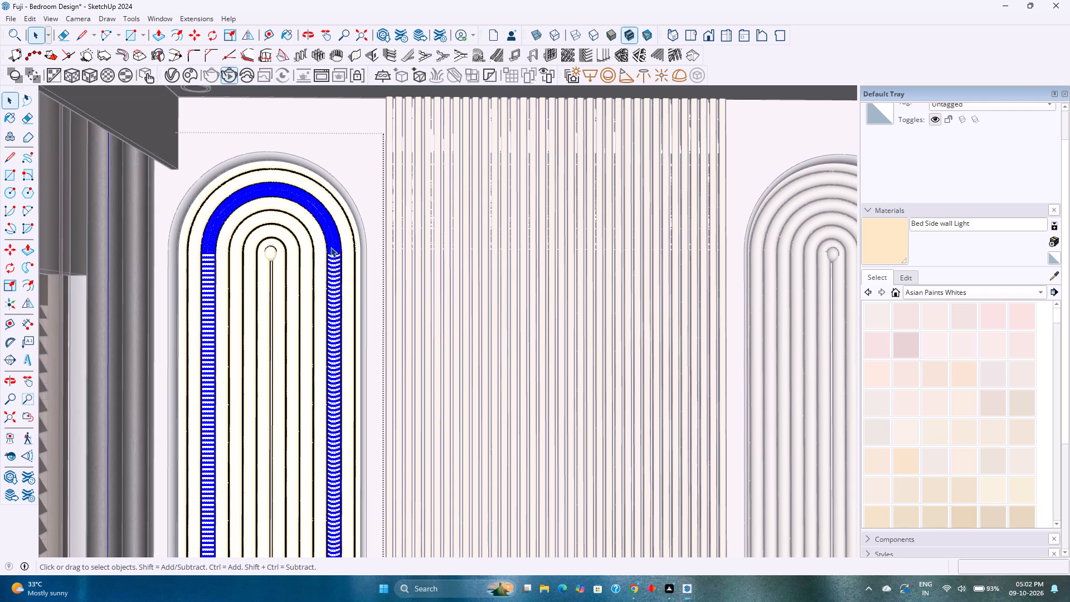
pyautogui.rightClick(330, 247)
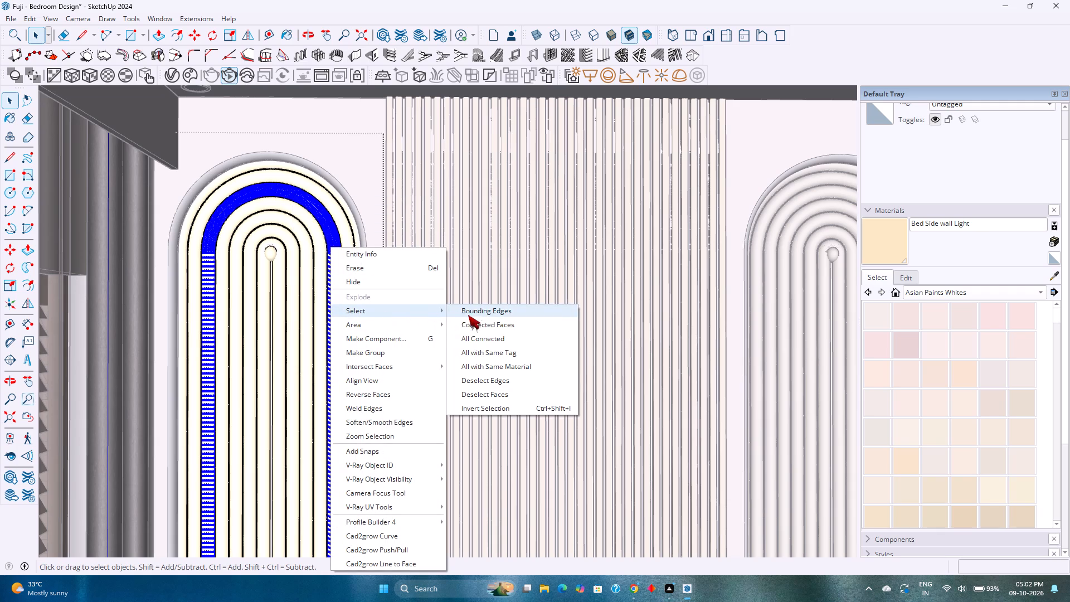
pyautogui.click(492, 351)
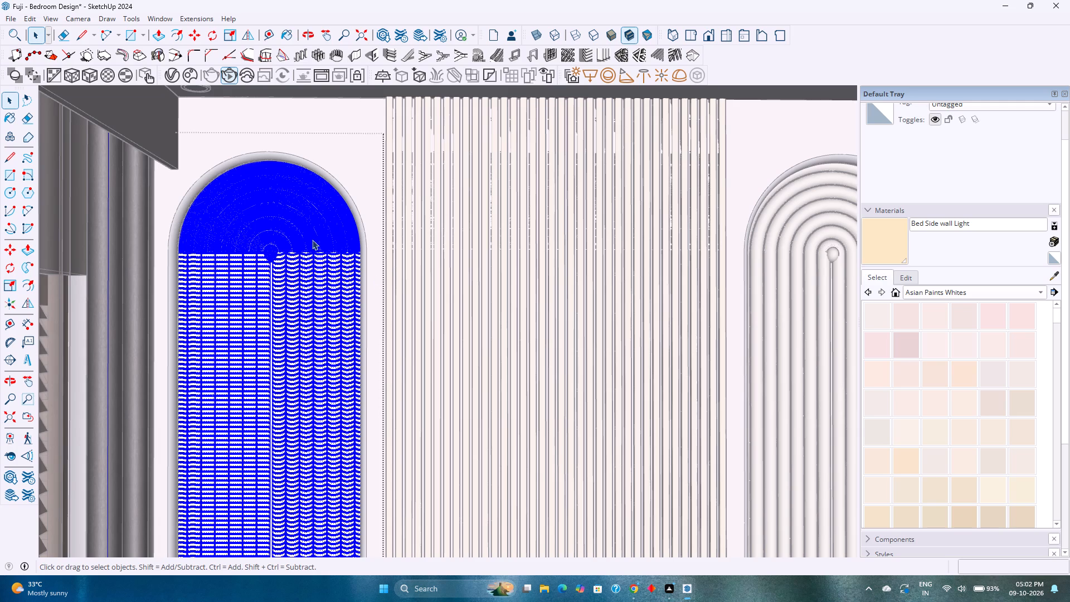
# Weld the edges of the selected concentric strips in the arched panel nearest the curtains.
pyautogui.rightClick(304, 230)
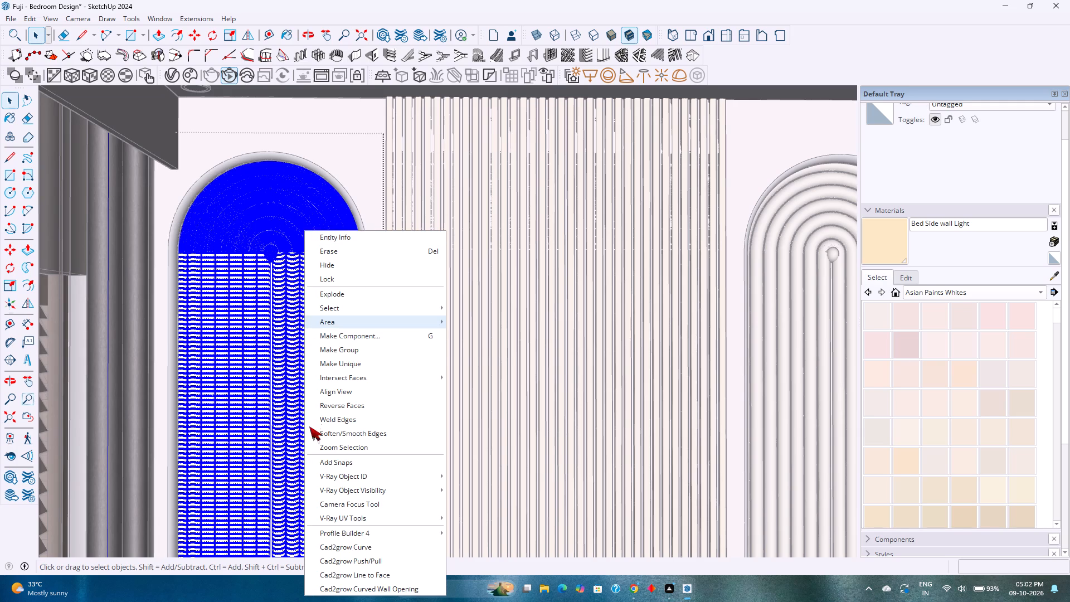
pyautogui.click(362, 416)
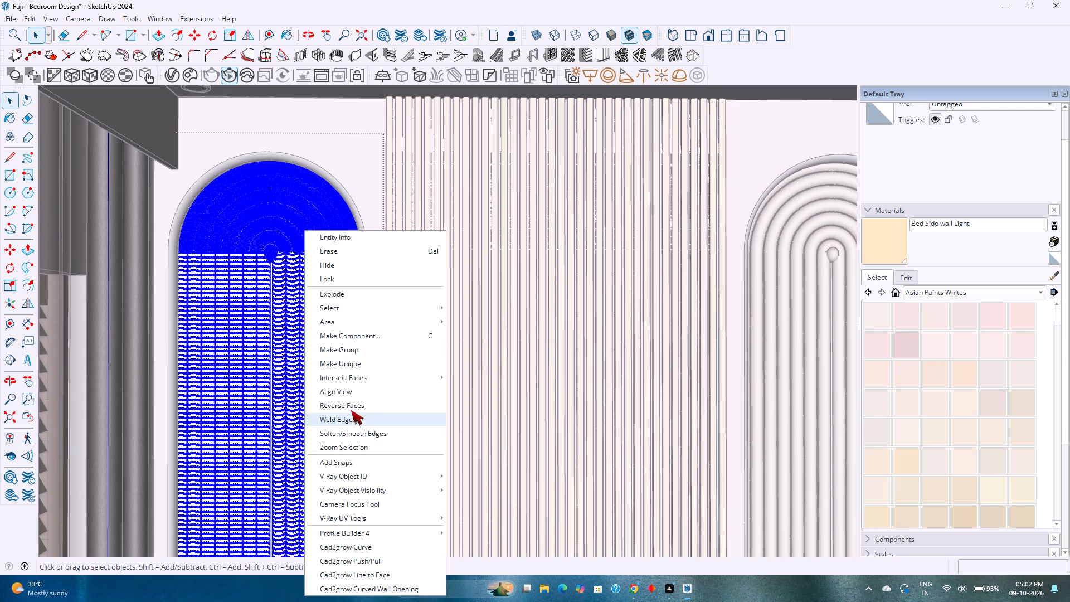
# Check the arched panel nearest the curtains in the V-Ray Frame Buffer, then close it.
pyautogui.scroll(-6, 228, 348)
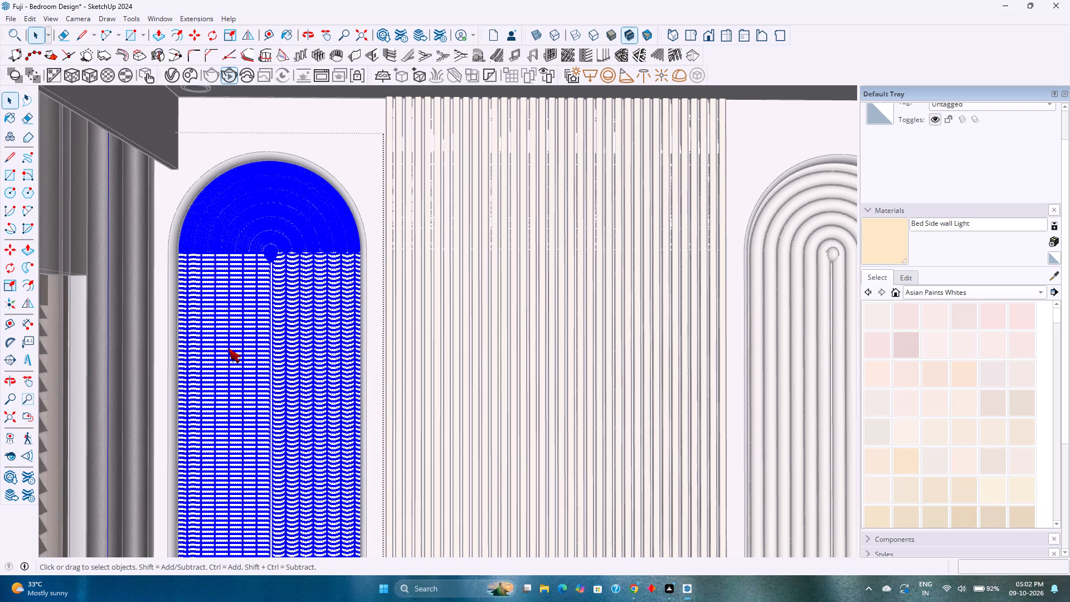
pyautogui.scroll(-3, 228, 348)
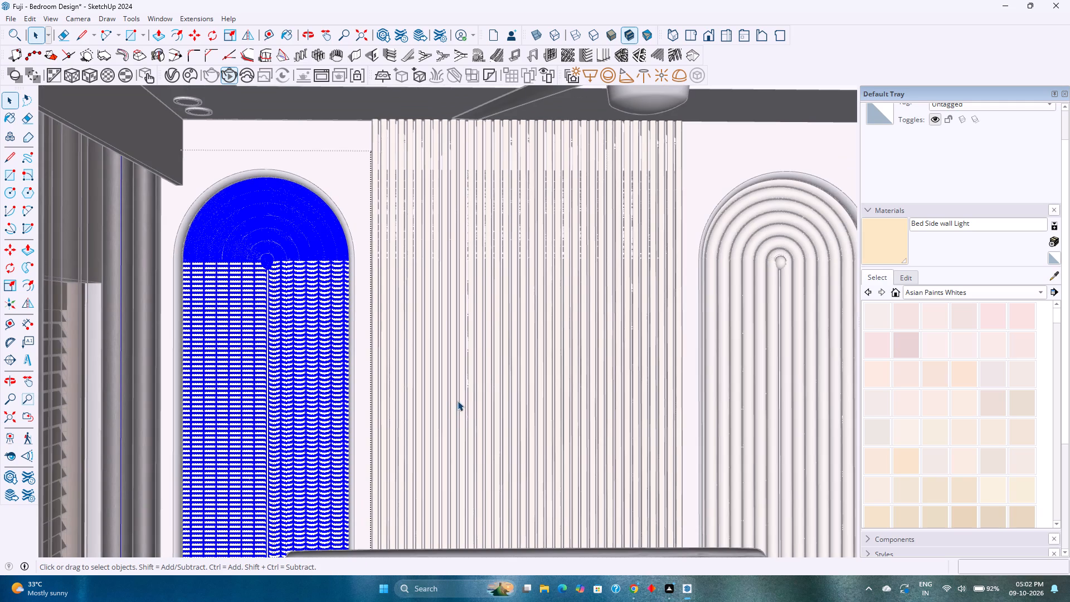
pyautogui.scroll(-3, 463, 395)
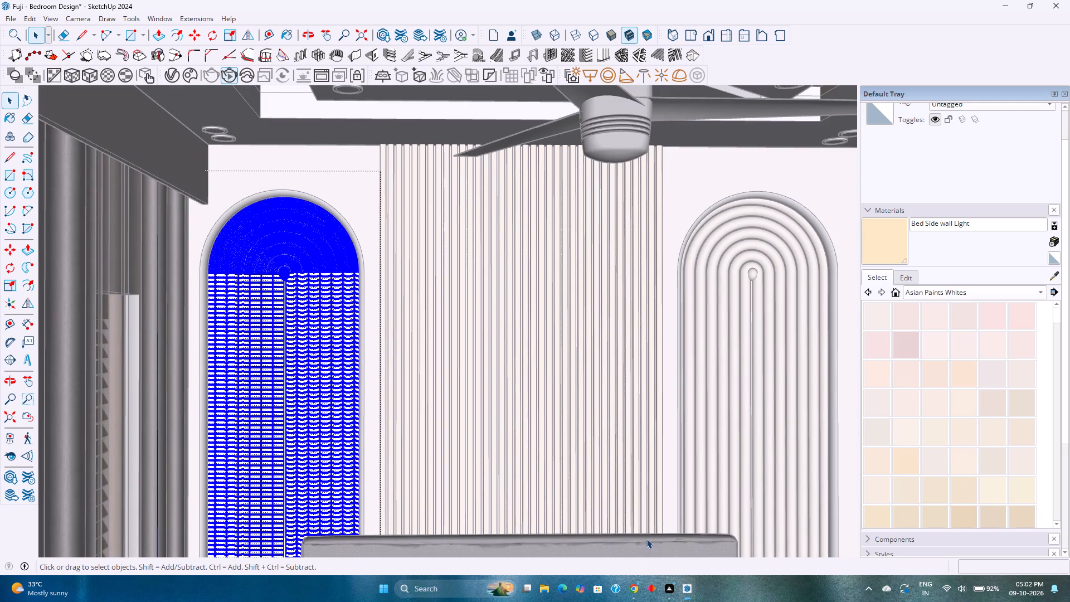
pyautogui.click(704, 533)
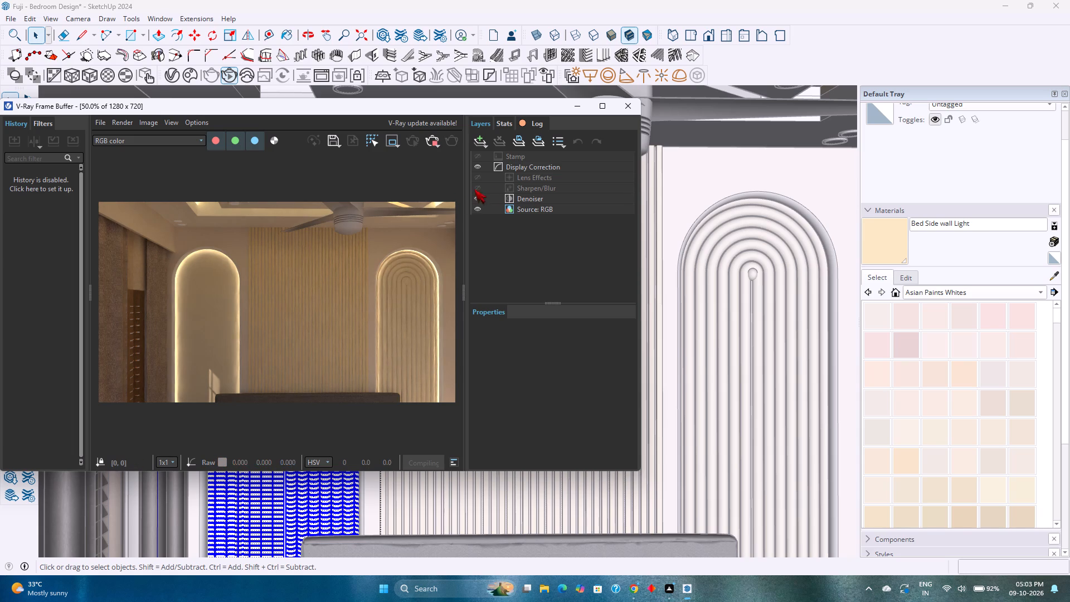
pyautogui.click(634, 104)
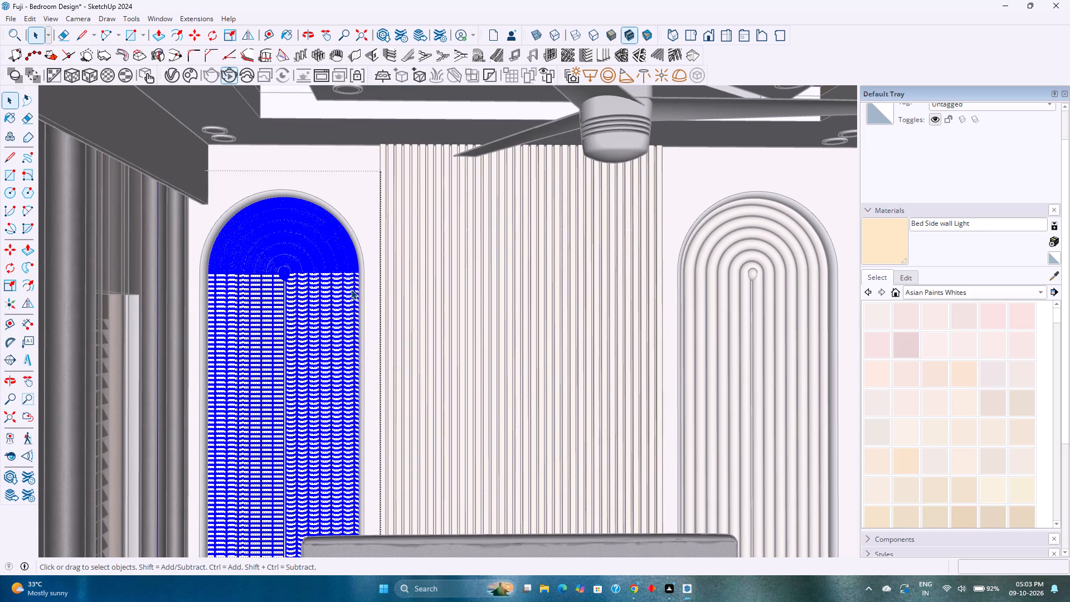
# Explode the curves in the selected concentric strips of the arched panel nearest the curtains.
pyautogui.rightClick(337, 276)
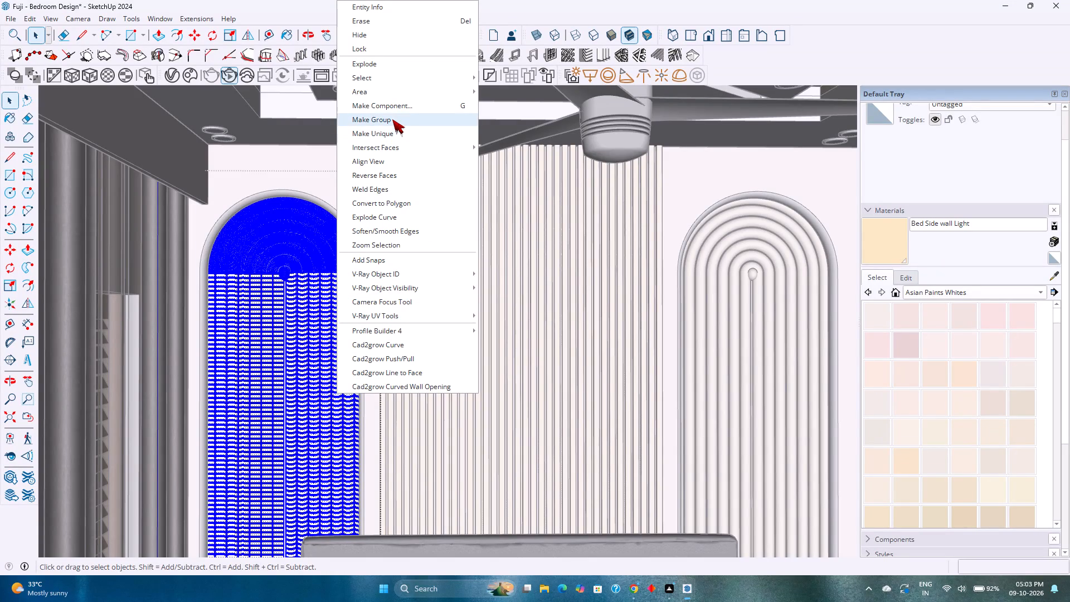
pyautogui.click(389, 218)
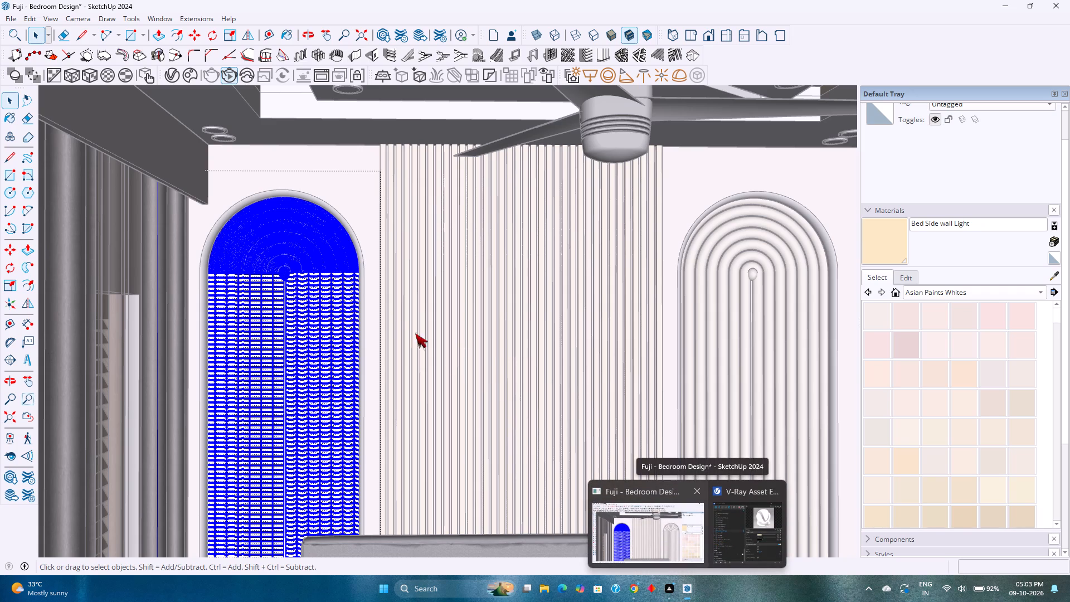
# Stop the interactive render and make one group of the selected fluted strips in the panel nearest the curtains.
pyautogui.click(228, 78)
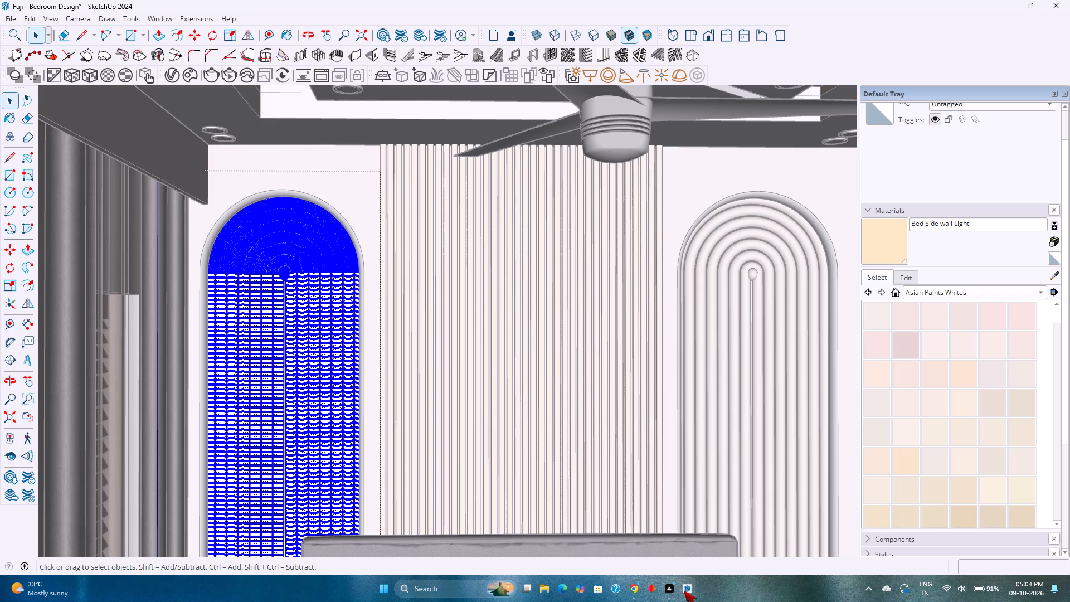
pyautogui.rightClick(292, 240)
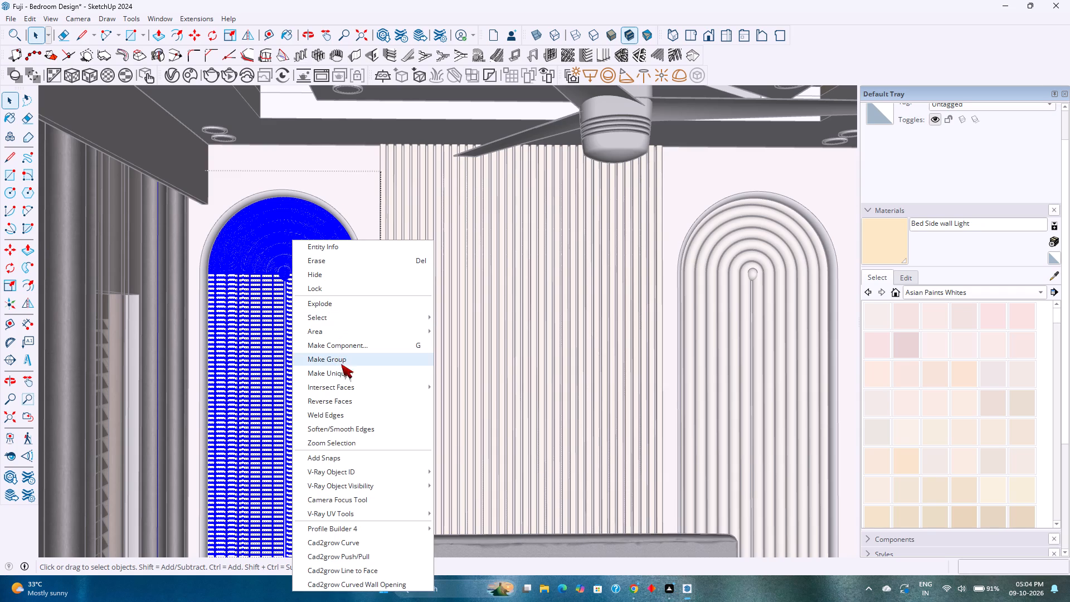
pyautogui.click(341, 364)
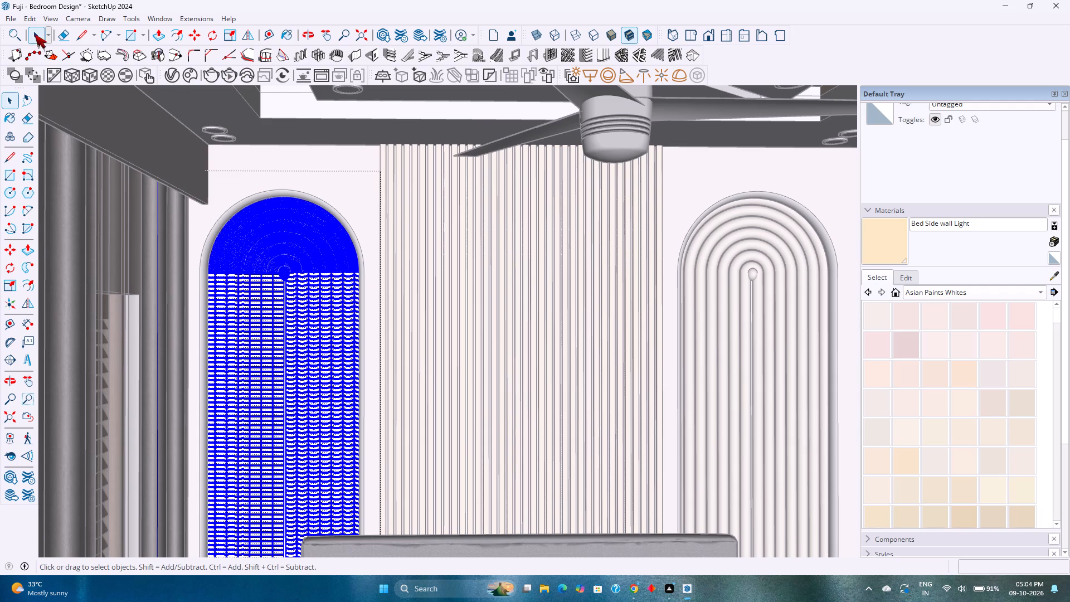
# Save the bedroom model.
pyautogui.hotkey('ctrl', 's')
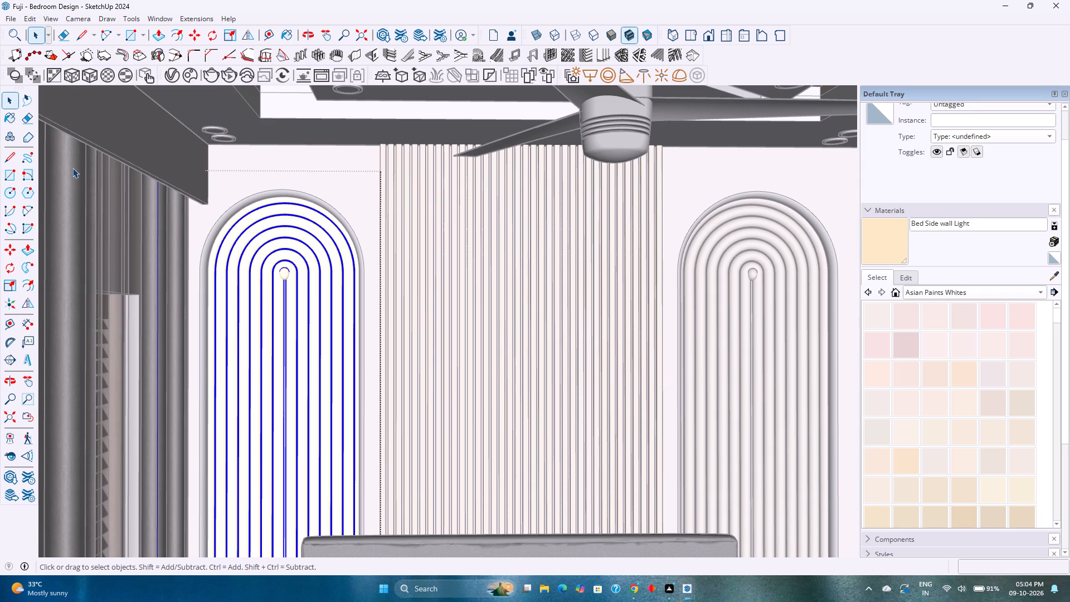
pyautogui.hotkey('ctrl', 's')
# Run the V-Ray interactive render, restarting it once, to check both arched fluted panels, then close the frame buffer.
pyautogui.click(235, 76)
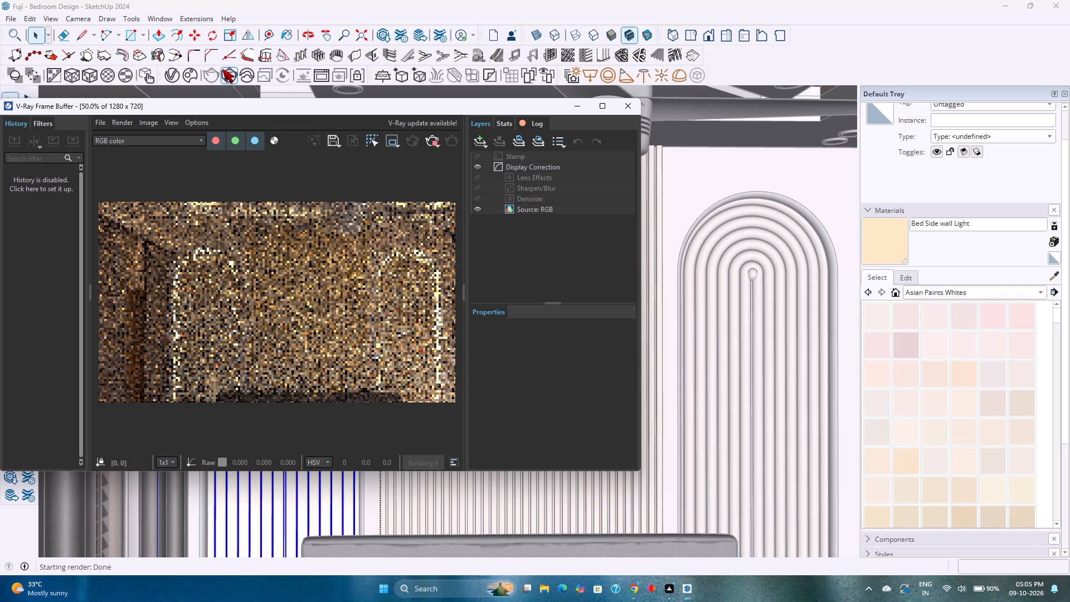
pyautogui.click(436, 144)
pyautogui.click(421, 145)
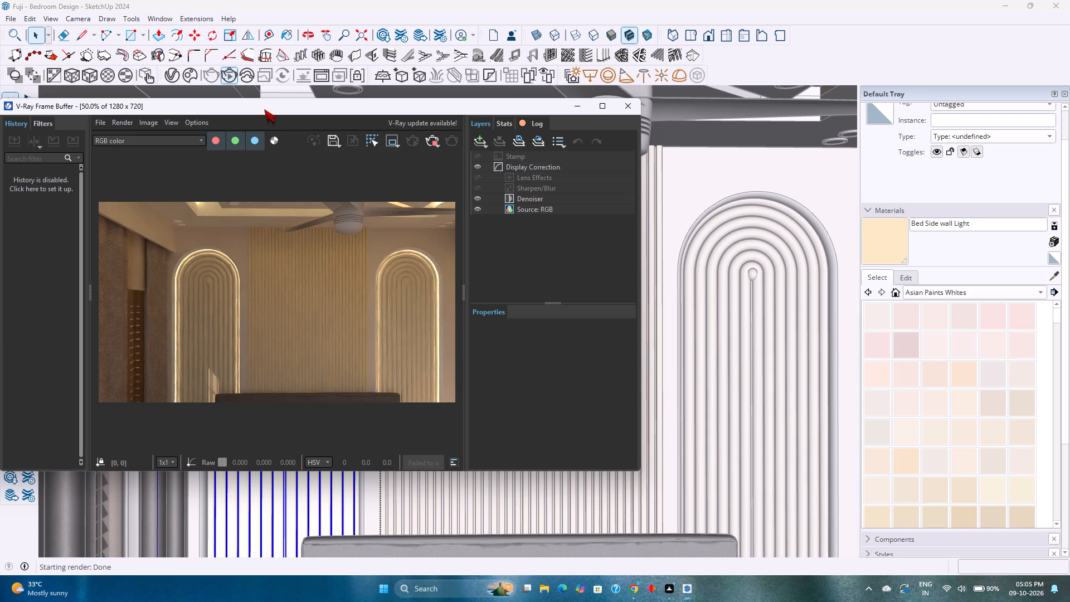
pyautogui.click(640, 109)
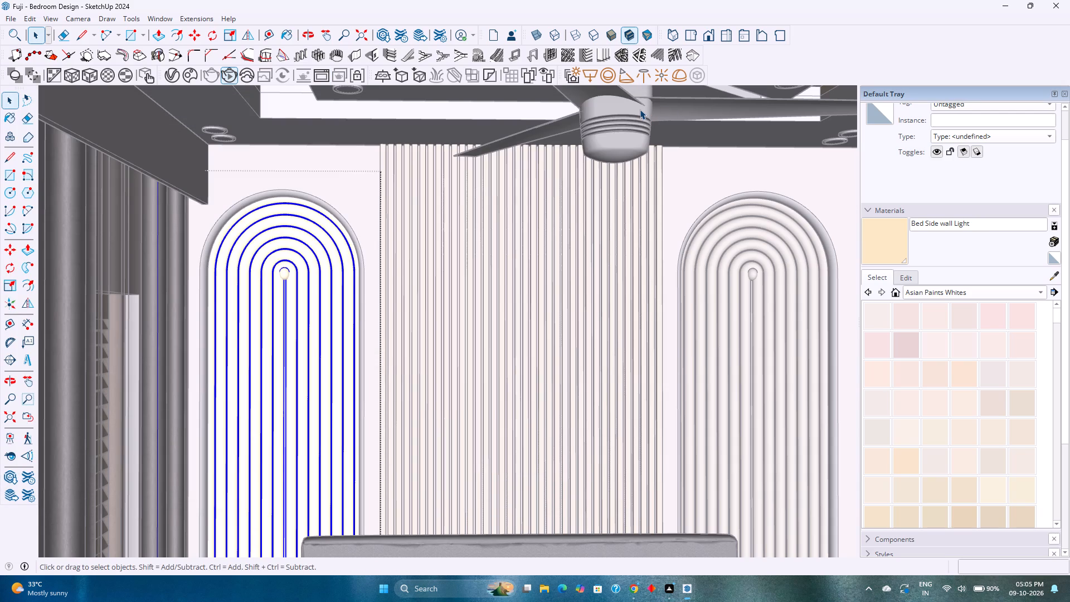
# Leave the arched panel's group and show the bedroom in the standard Front view, framed on the bed wall.
pyautogui.scroll(-8, 563, 193)
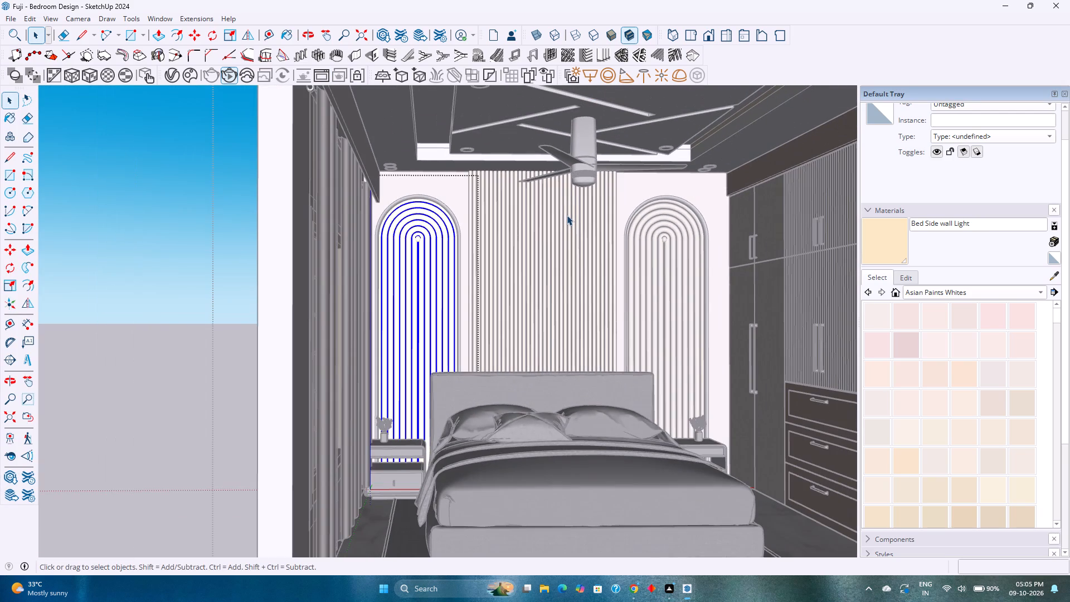
pyautogui.press('Escape')
pyautogui.scroll(-1, 544, 256)
pyautogui.keyDown('shift'); pyautogui.moveTo(566, 276); pyautogui.dragTo(546, 285, button='middle'); pyautogui.keyUp('shift')
pyautogui.click(708, 41)
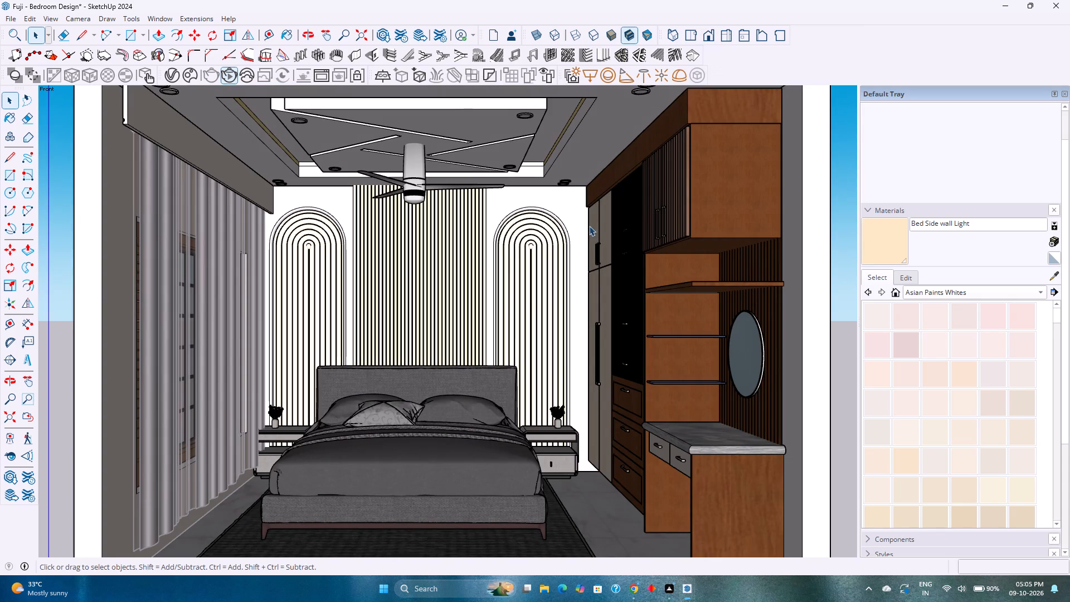
pyautogui.scroll(1, 455, 262)
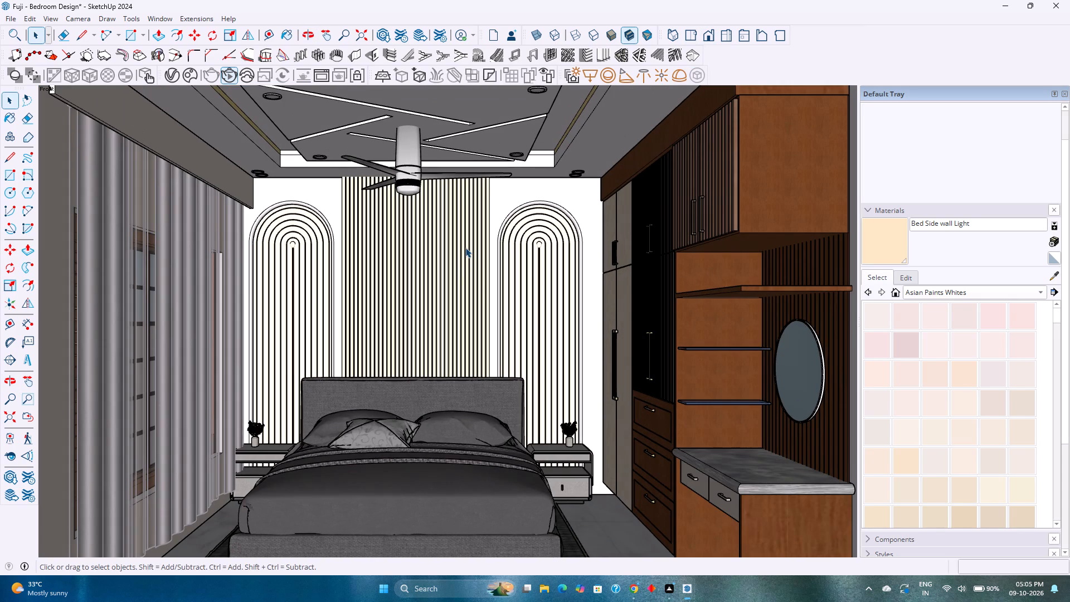
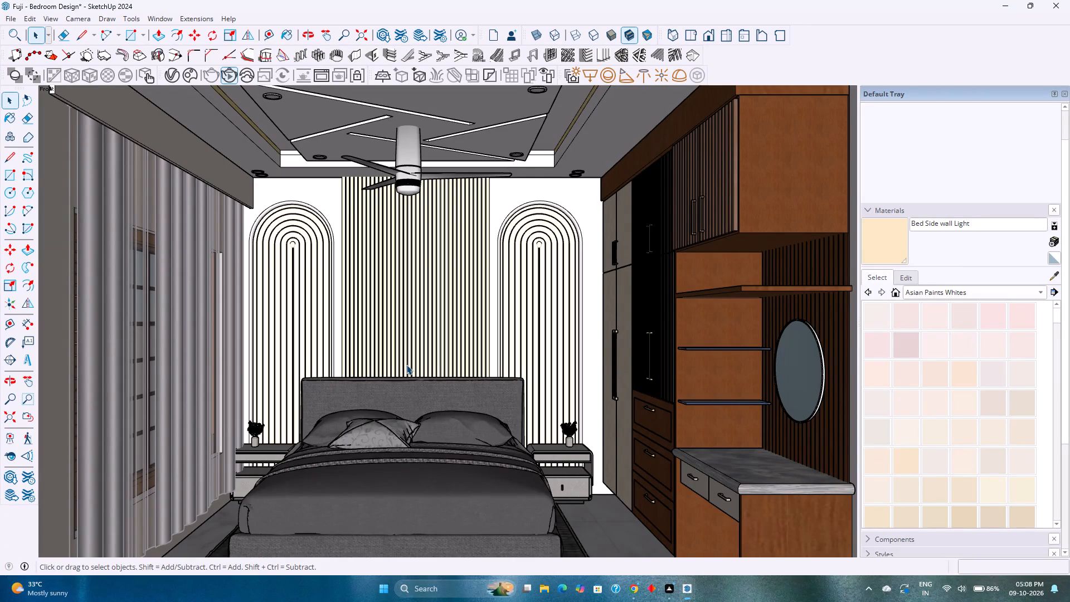
# Search 3D Warehouse for "art frames", replacing the previous curtains search.
pyautogui.scroll(1, 406, 365)
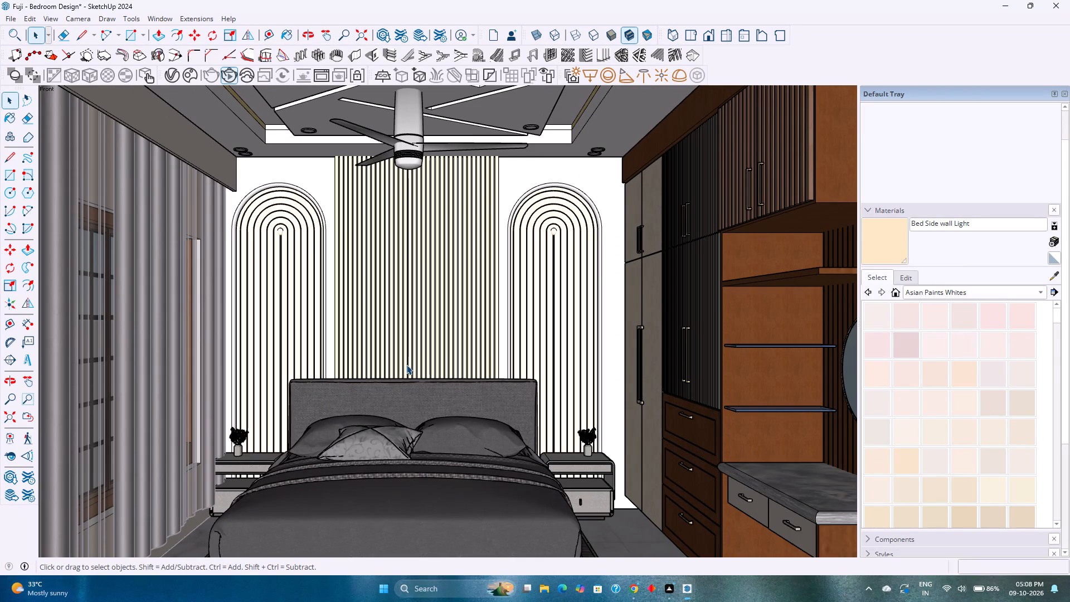
pyautogui.moveTo(406, 365); pyautogui.dragTo(449, 372, button='middle')
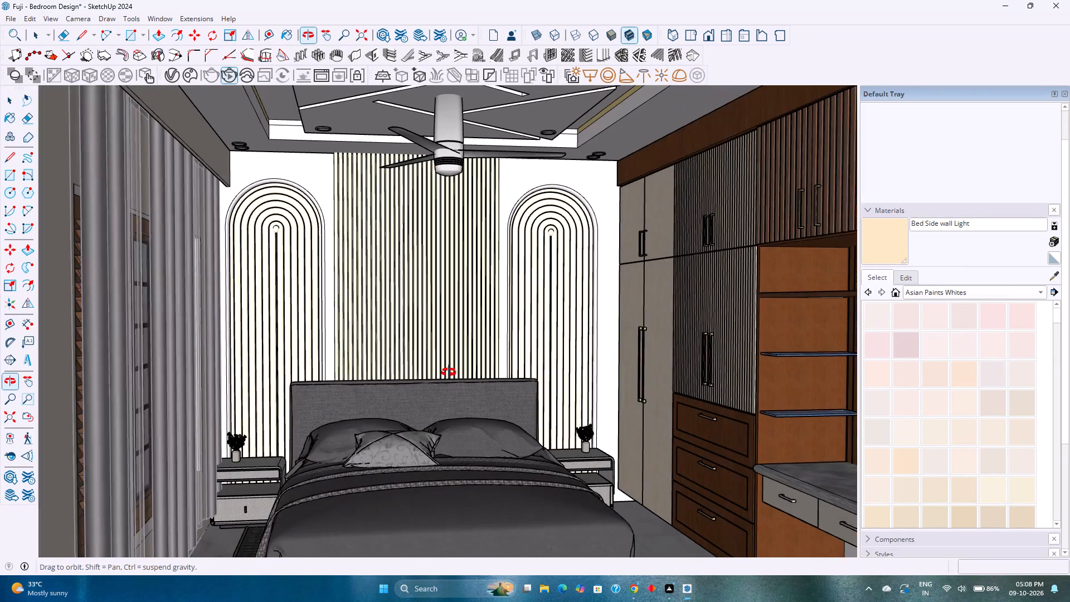
pyautogui.moveTo(449, 372); pyautogui.dragTo(461, 373, button='middle')
pyautogui.keyDown('shift'); pyautogui.moveTo(468, 374); pyautogui.dragTo(409, 360, button='middle'); pyautogui.keyUp('shift')
pyautogui.moveTo(409, 360); pyautogui.dragTo(428, 360, button='middle')
pyautogui.keyDown('shift'); pyautogui.moveTo(450, 370); pyautogui.dragTo(446, 364, button='middle'); pyautogui.keyUp('shift')
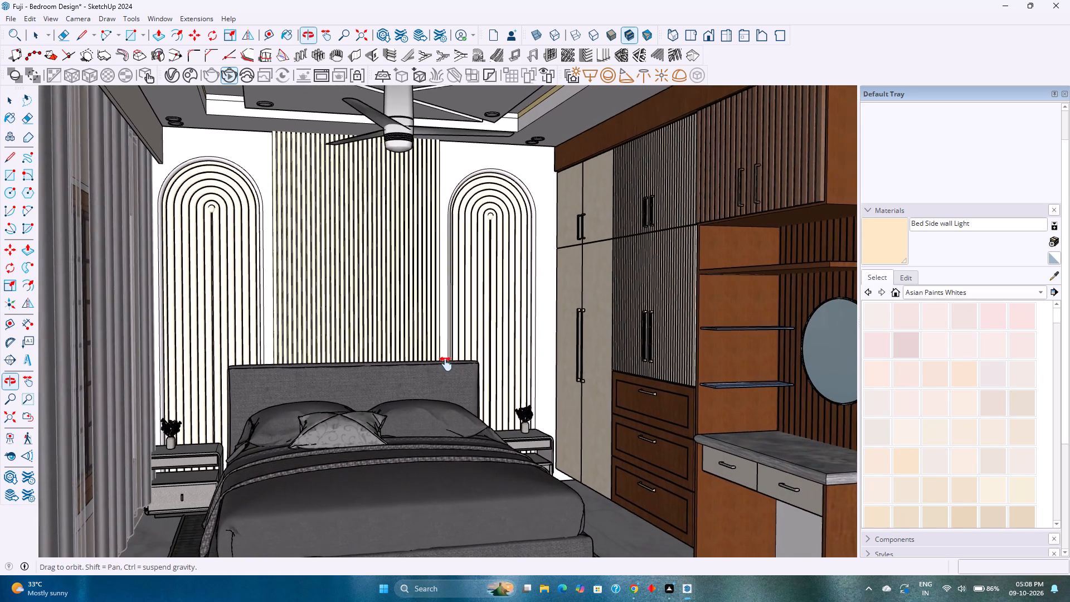
pyautogui.keyDown('shift'); pyautogui.moveTo(446, 364); pyautogui.dragTo(445, 363, button='middle'); pyautogui.keyUp('shift')
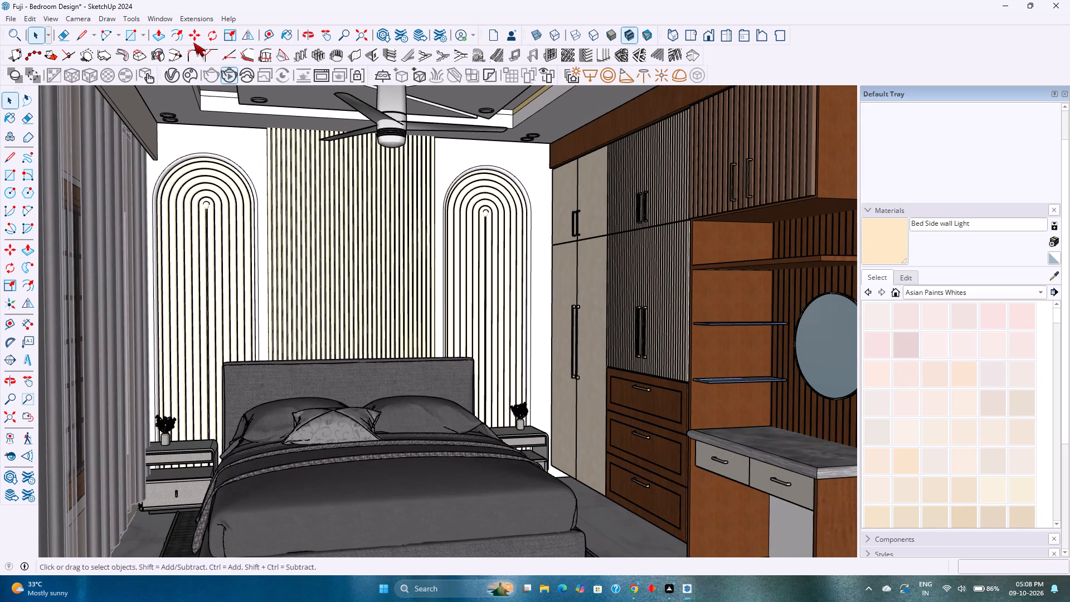
pyautogui.click(158, 20)
pyautogui.click(197, 101)
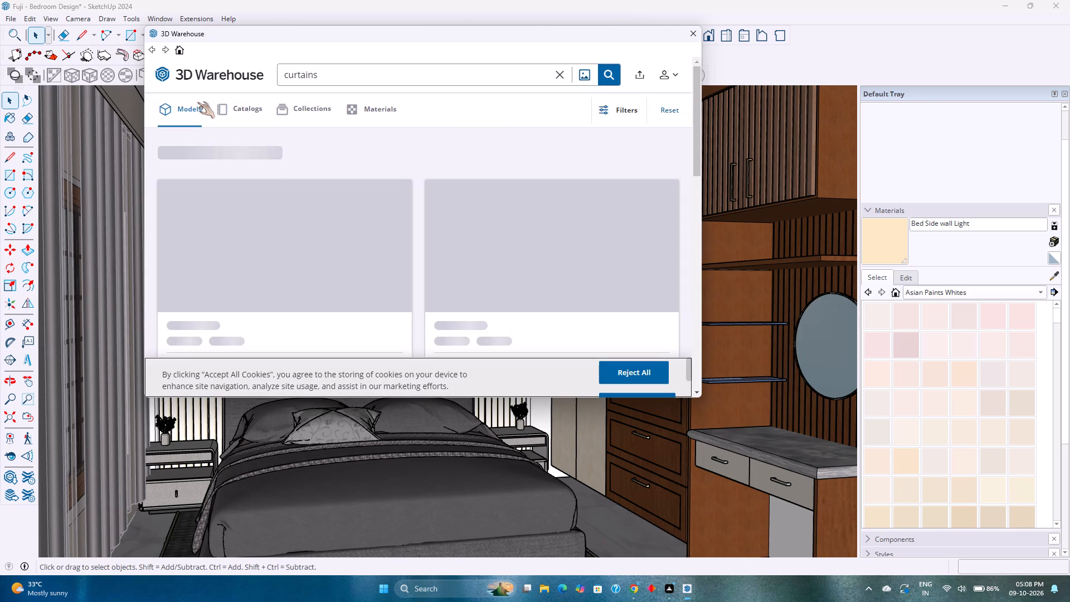
pyautogui.click(561, 77)
pyautogui.write('art')
pyautogui.press('space')
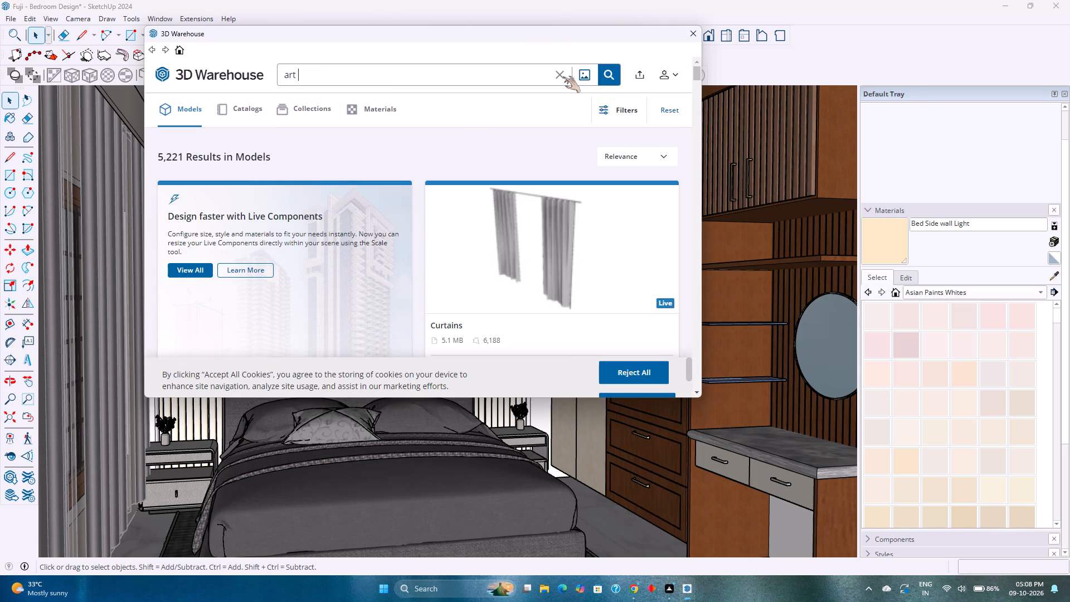
pyautogui.write('frames')
pyautogui.press('space')
pyautogui.press('Return')
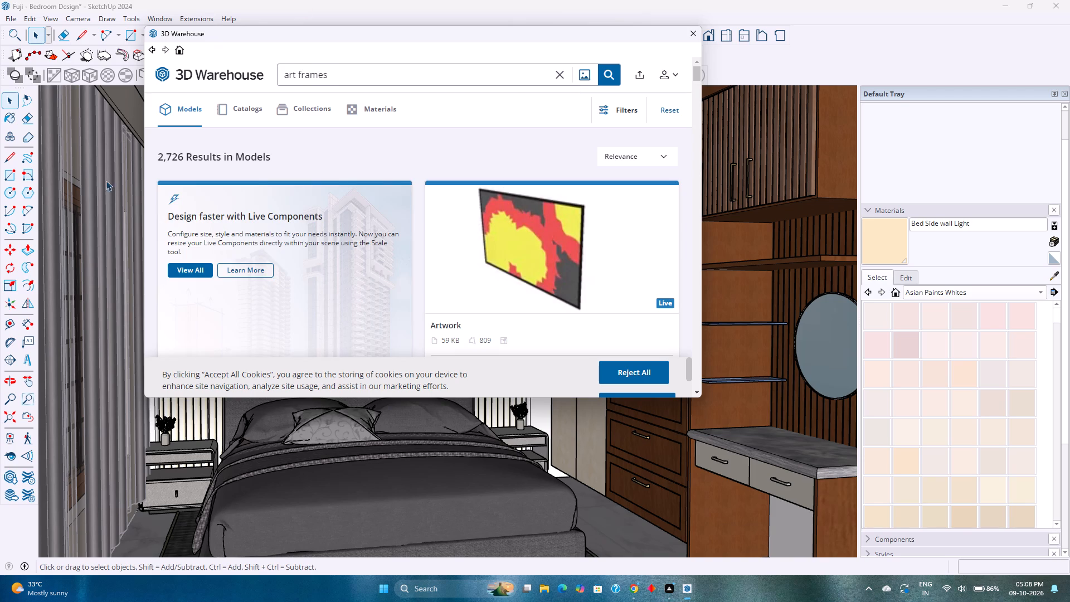
# Load the horse painting "Accessory, Framed Art" from the art frames results into the model and place it on the bed wall.
pyautogui.scroll(-5, 342, 246)
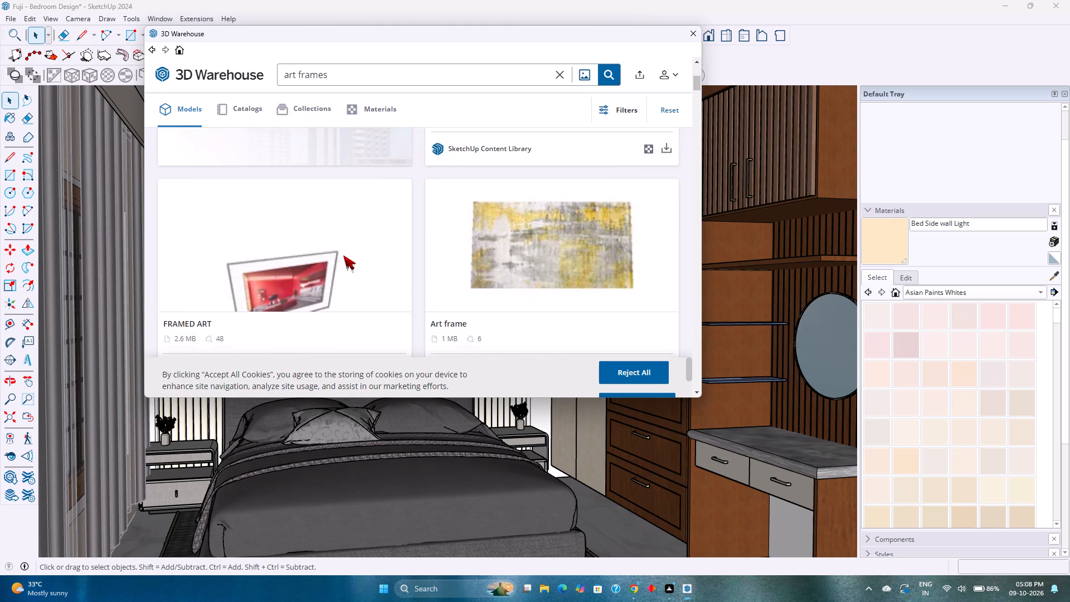
pyautogui.scroll(-5, 343, 255)
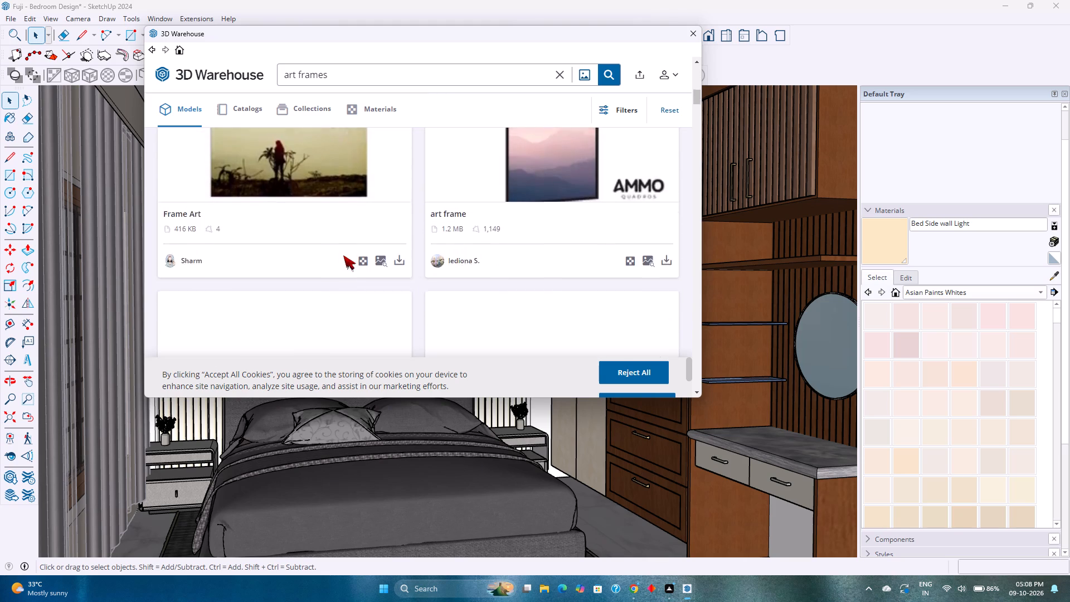
pyautogui.scroll(-7, 343, 255)
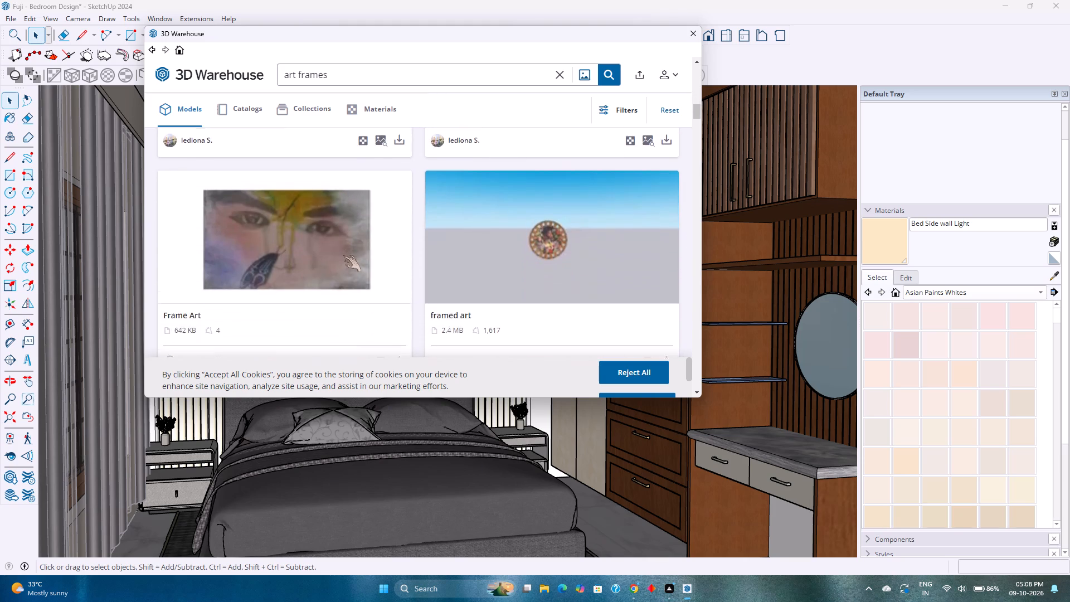
pyautogui.scroll(-5, 343, 255)
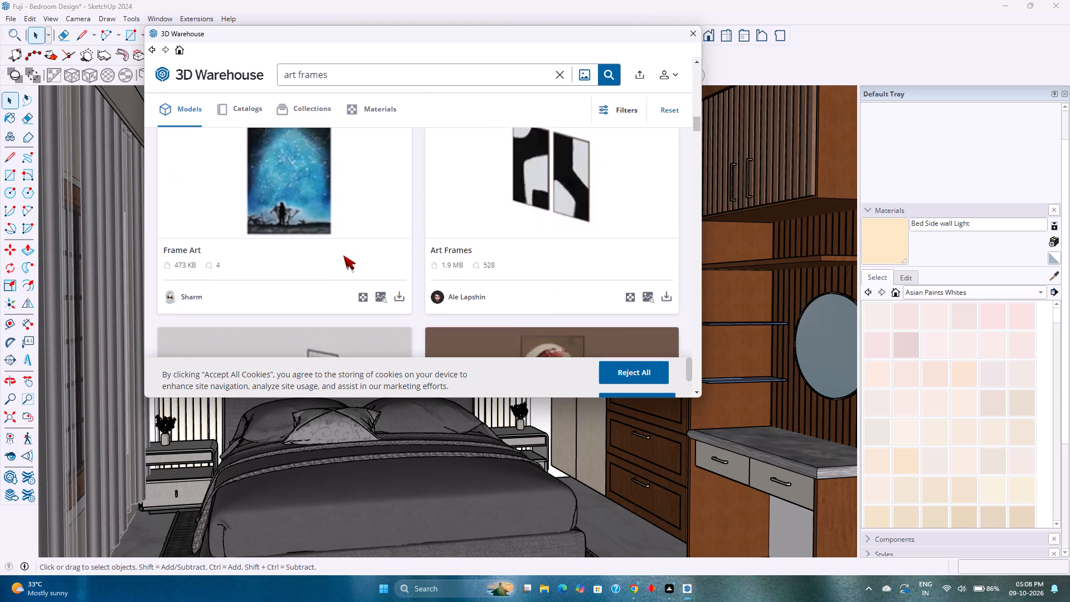
pyautogui.scroll(-13, 343, 255)
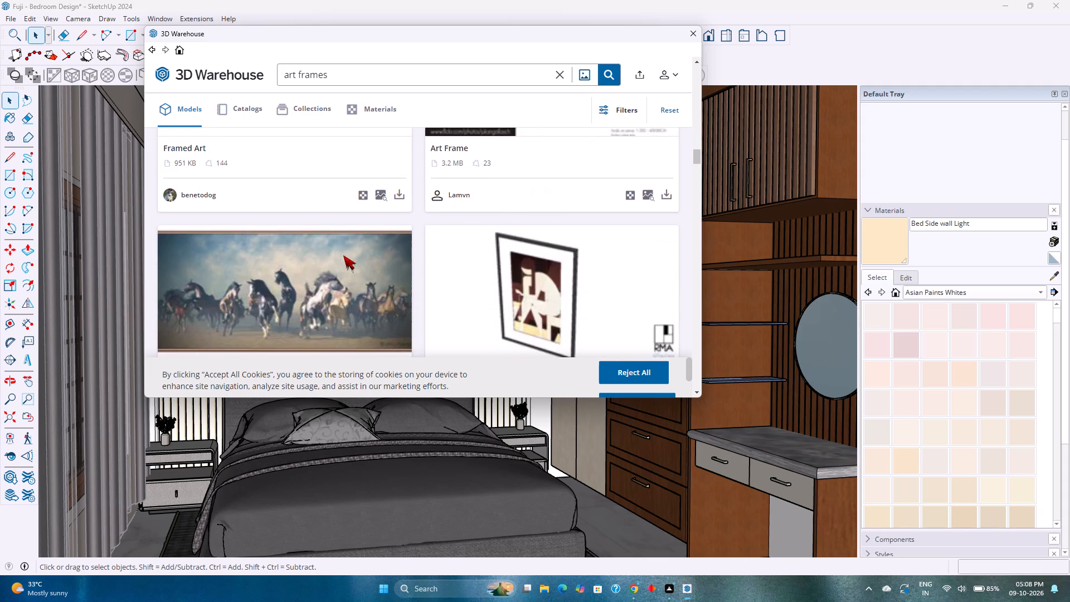
pyautogui.scroll(-3, 343, 255)
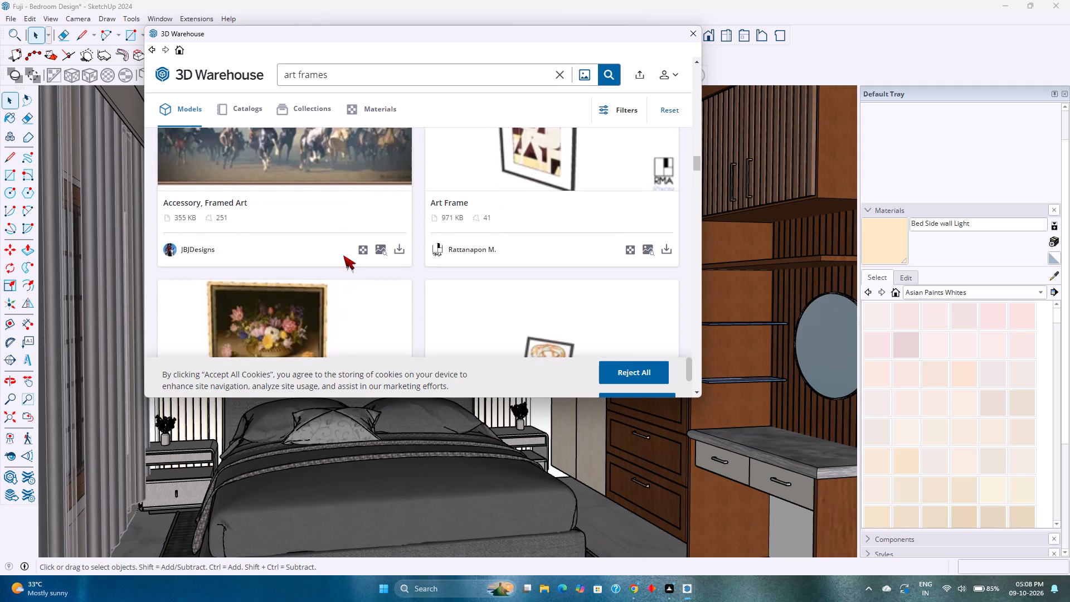
pyautogui.scroll(-2, 343, 255)
pyautogui.scroll(3, 343, 256)
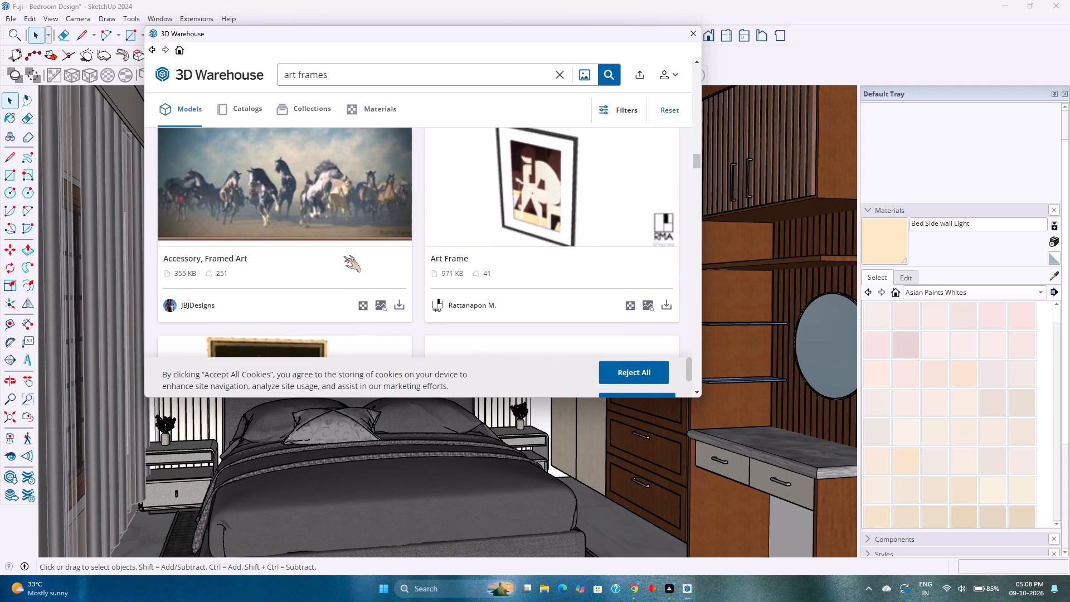
pyautogui.click(400, 302)
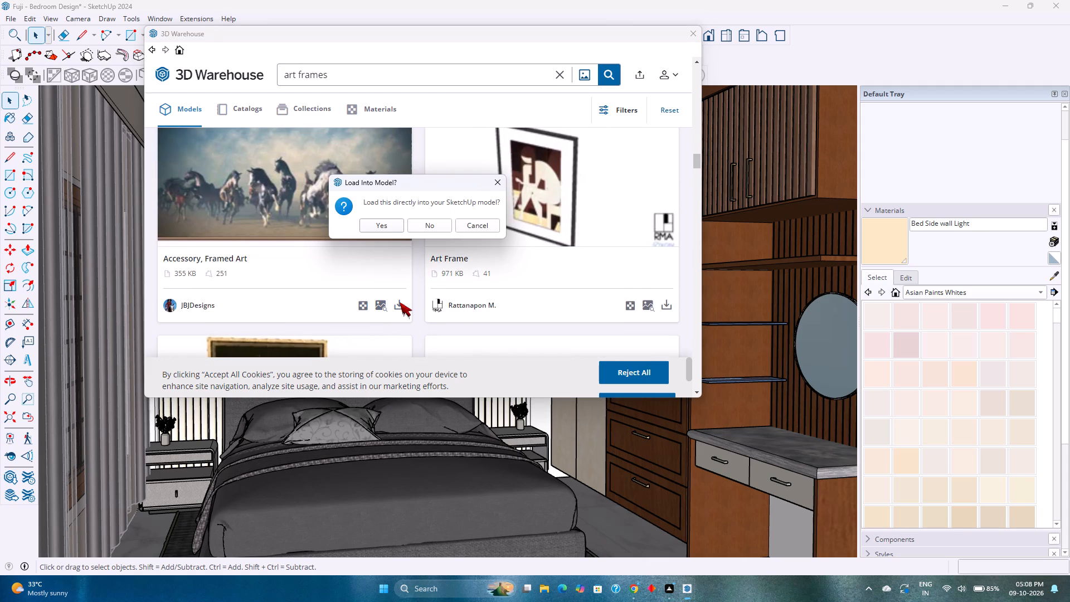
pyautogui.click(385, 231)
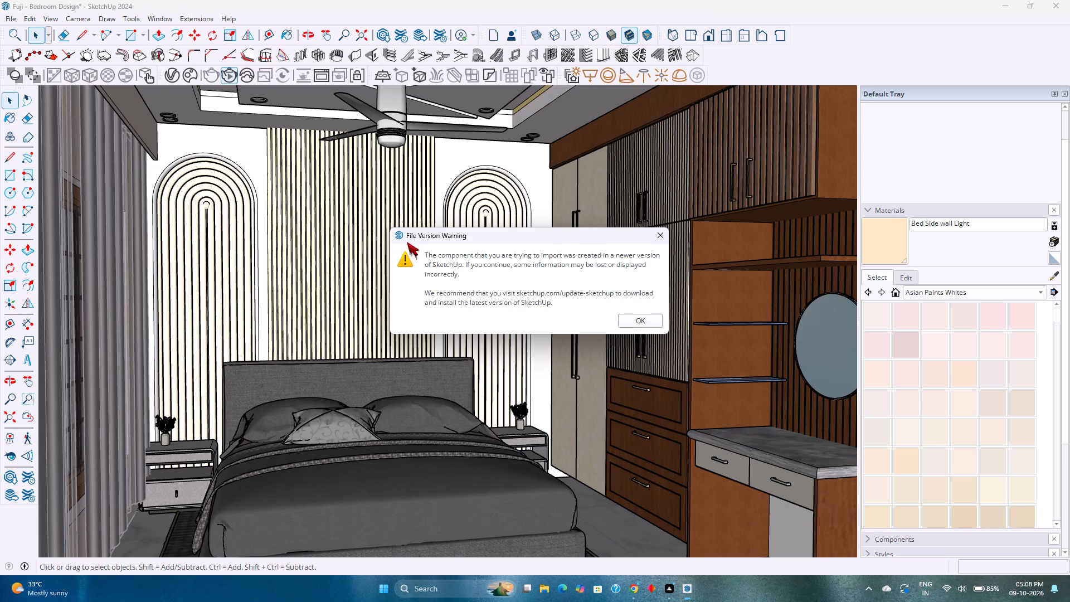
pyautogui.click(626, 320)
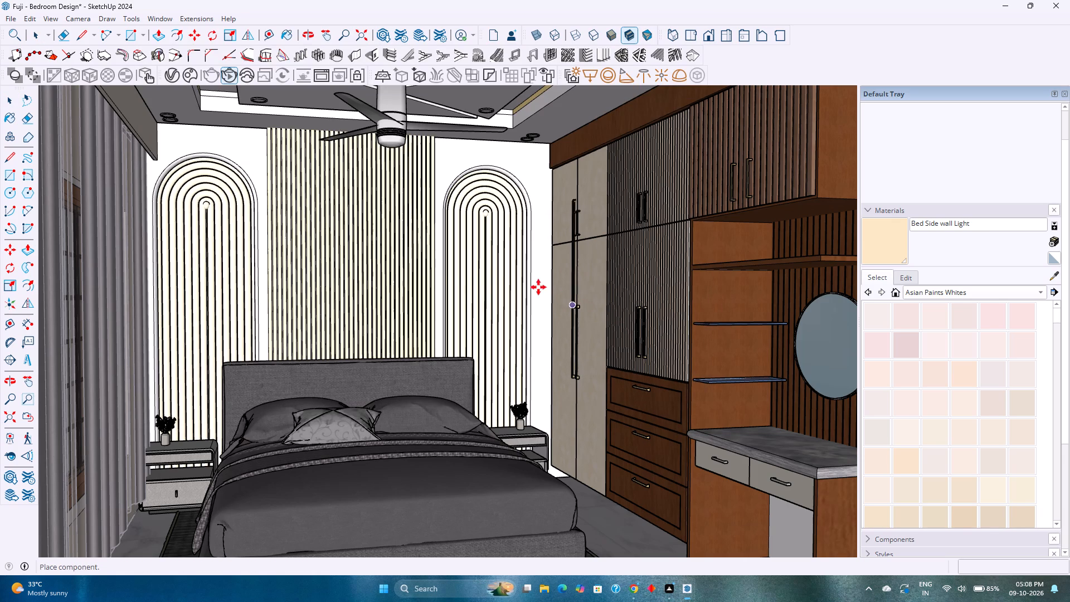
pyautogui.click(242, 311)
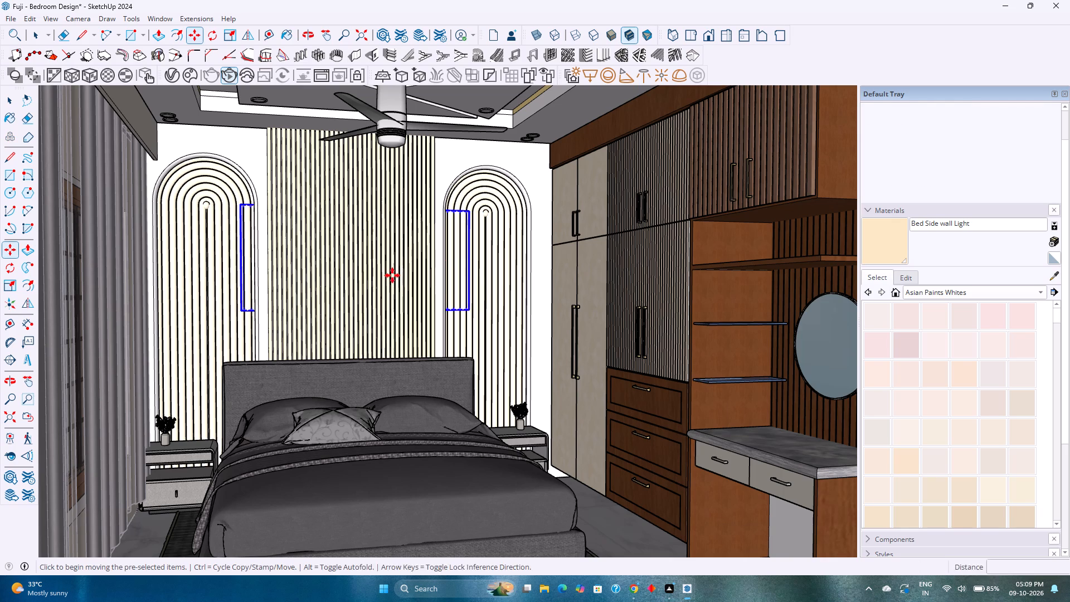
# Move the horse picture frame 5 inches out from the bed wall along the green axis.
pyautogui.moveTo(494, 236); pyautogui.dragTo(367, 277, button='middle')
pyautogui.scroll(7, 426, 223)
pyautogui.scroll(11, 508, 194)
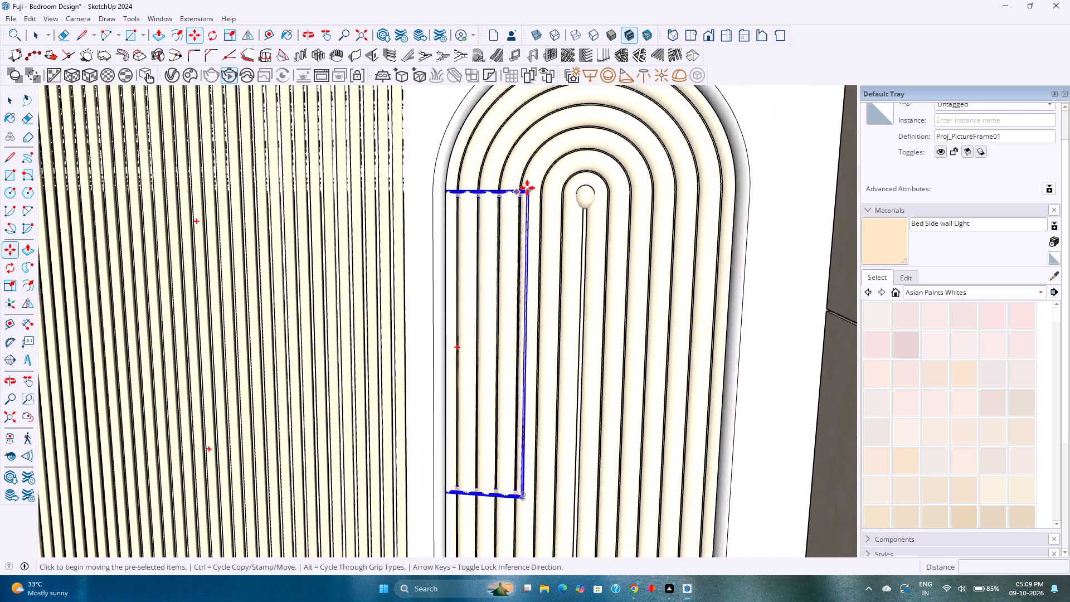
pyautogui.scroll(2, 527, 188)
pyautogui.moveTo(527, 188); pyautogui.dragTo(456, 255, button='middle')
pyautogui.scroll(6, 518, 193)
pyautogui.click(548, 187)
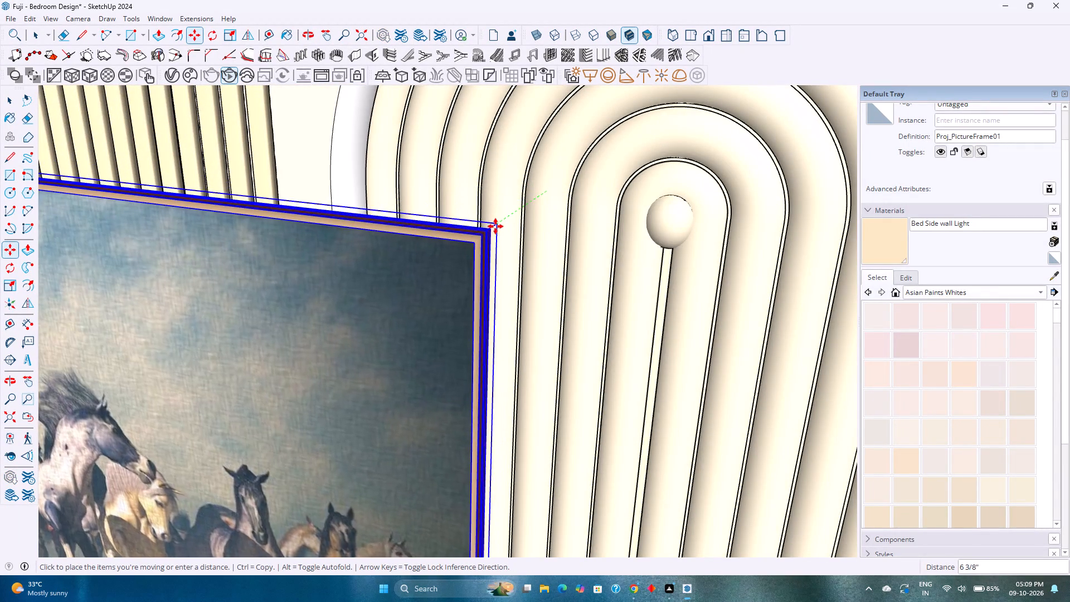
pyautogui.press('Left')
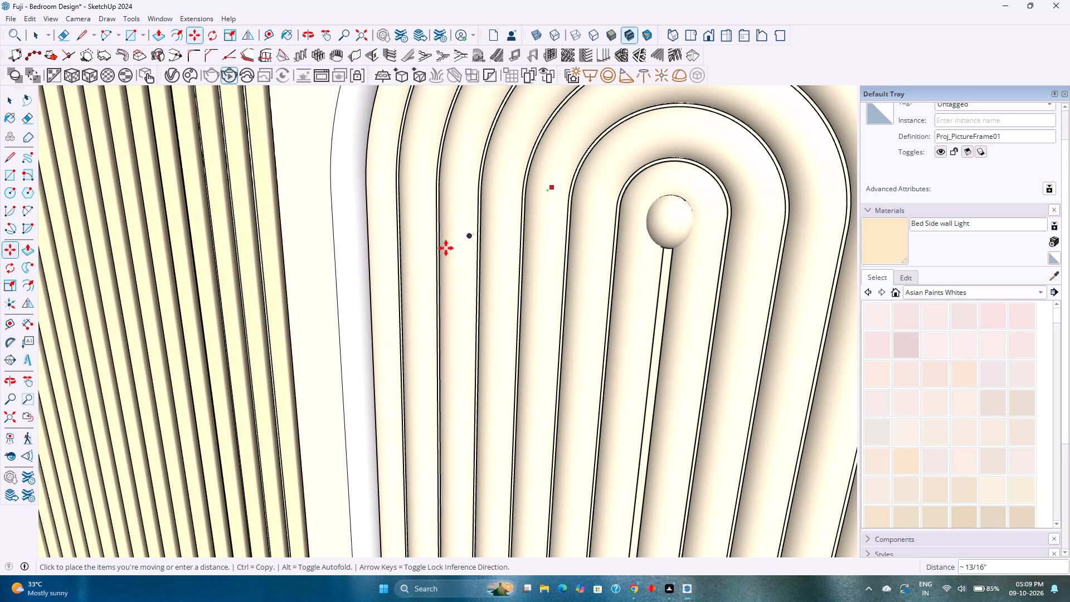
pyautogui.press('5')
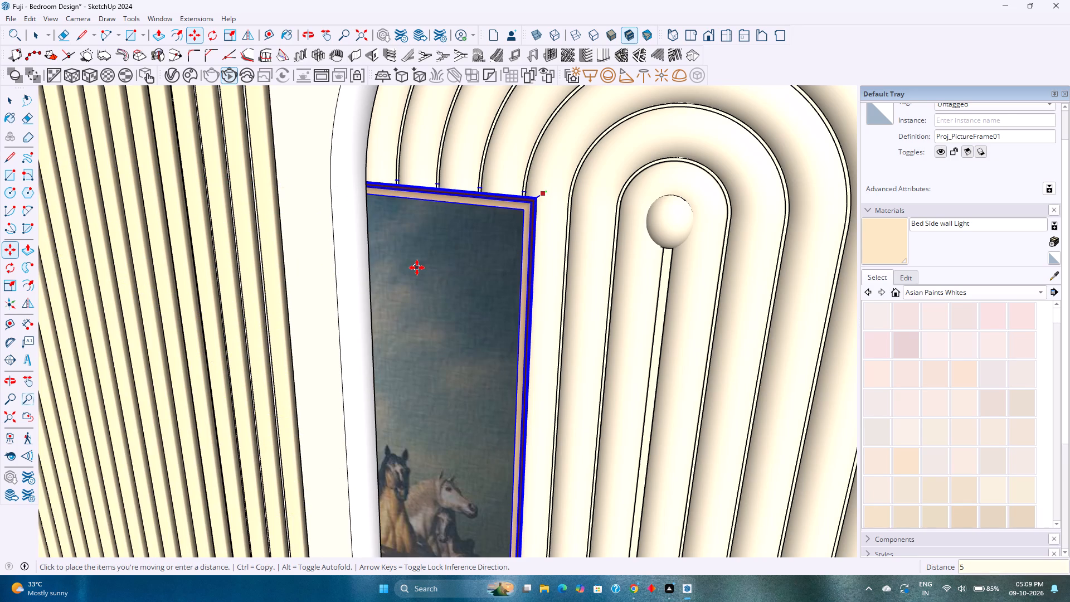
pyautogui.press('Return')
# Move the picture frame back toward the bed wall along the green axis, trying 2 inches and correcting the distance to 1 inch.
pyautogui.moveTo(412, 260); pyautogui.dragTo(410, 260, button='middle')
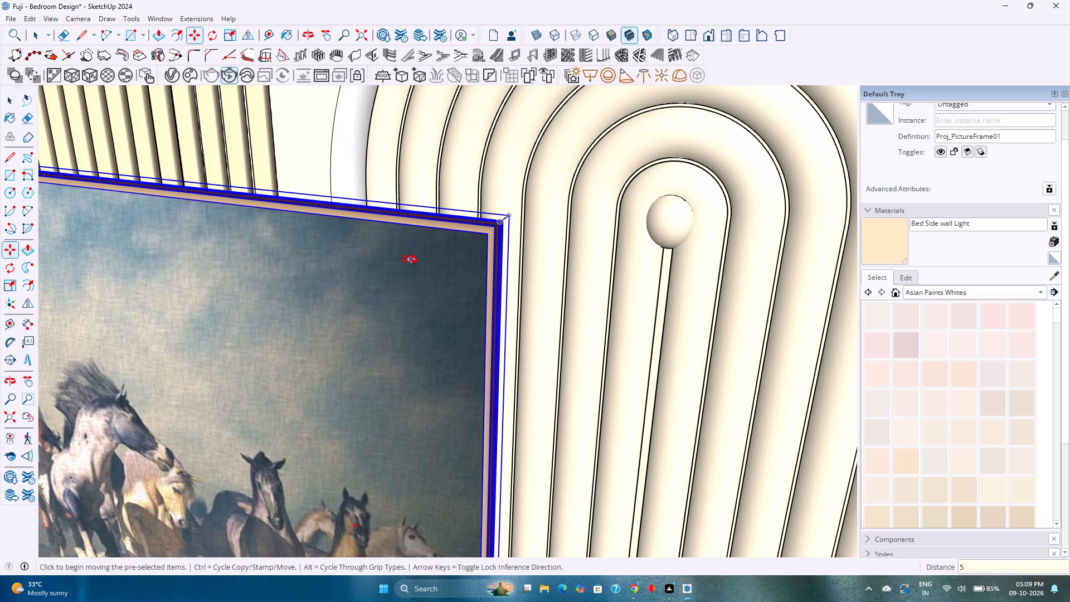
pyautogui.moveTo(410, 260); pyautogui.dragTo(352, 265, button='middle')
pyautogui.moveTo(349, 266); pyautogui.dragTo(338, 266, button='middle')
pyautogui.moveTo(349, 258); pyautogui.dragTo(192, 251, button='middle')
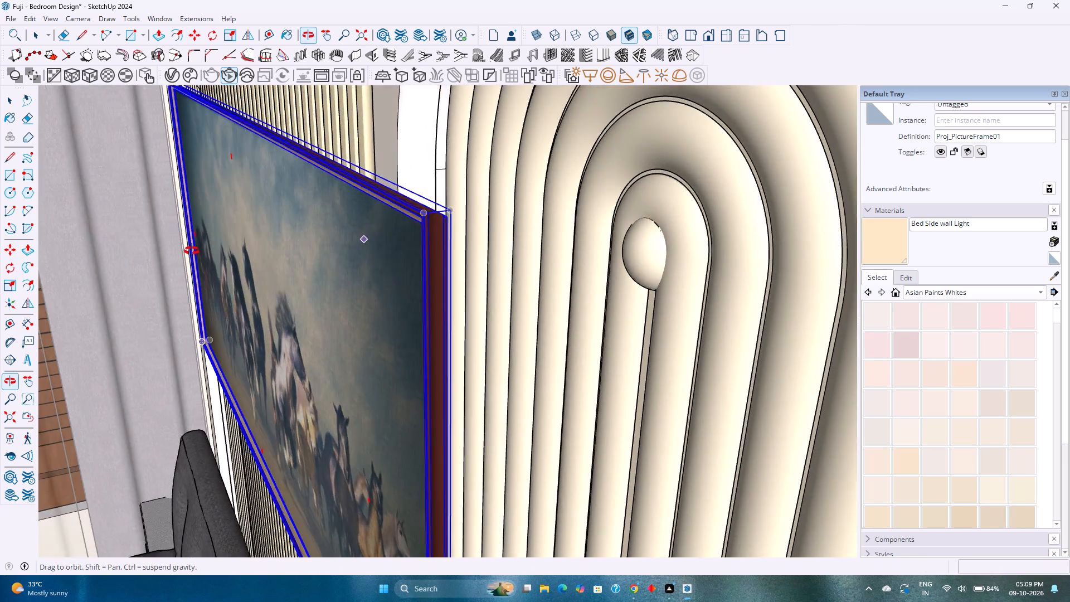
pyautogui.moveTo(192, 251); pyautogui.dragTo(89, 239, button='middle')
pyautogui.scroll(3, 386, 194)
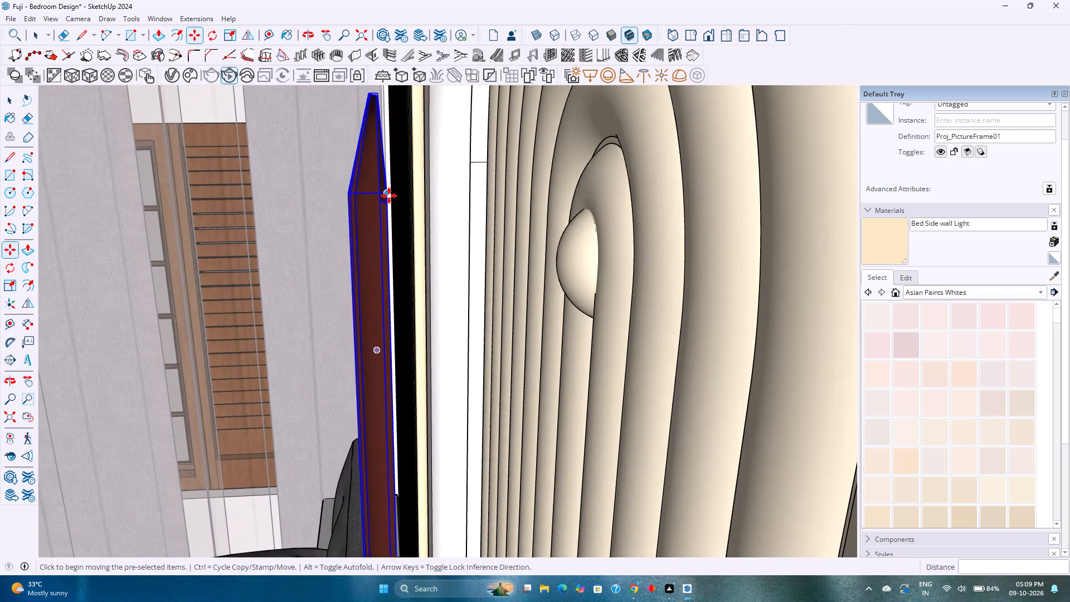
pyautogui.scroll(4, 389, 196)
pyautogui.scroll(-5, 391, 198)
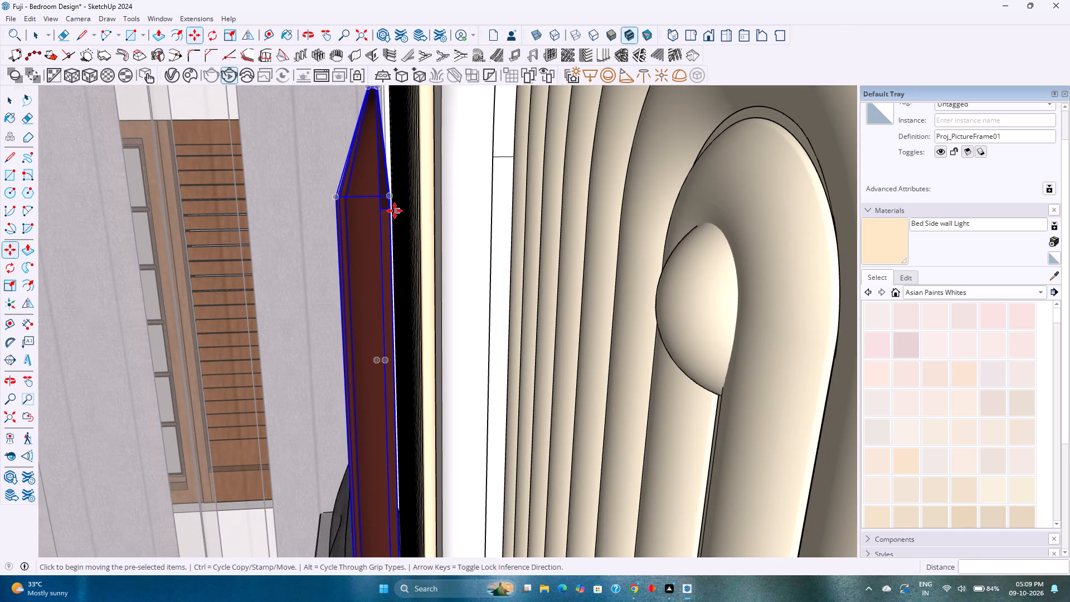
pyautogui.moveTo(395, 211); pyautogui.dragTo(395, 237, button='middle')
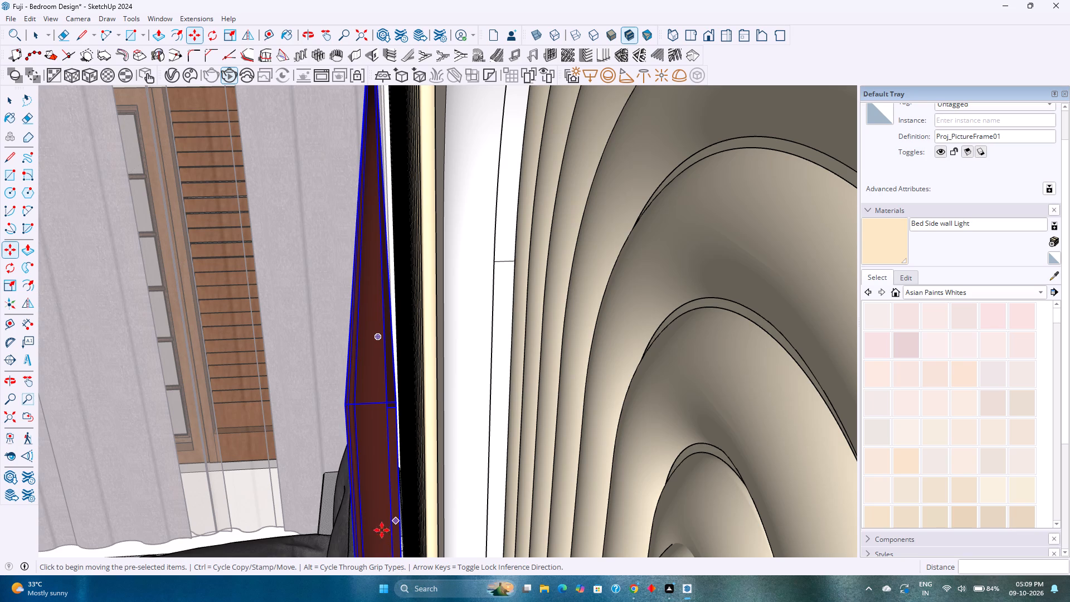
pyautogui.click(397, 402)
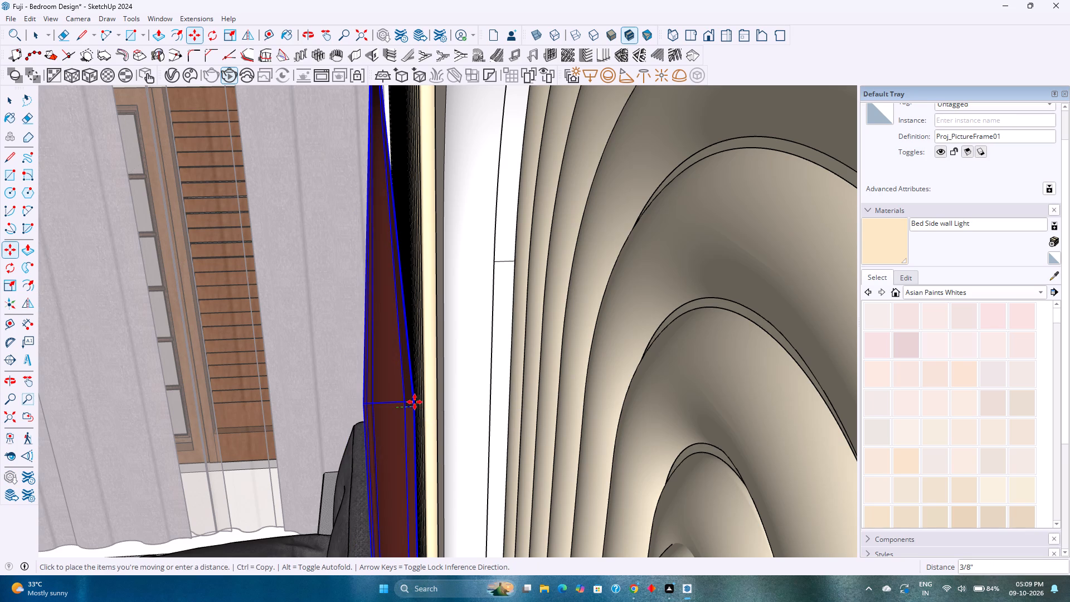
pyautogui.press('Left')
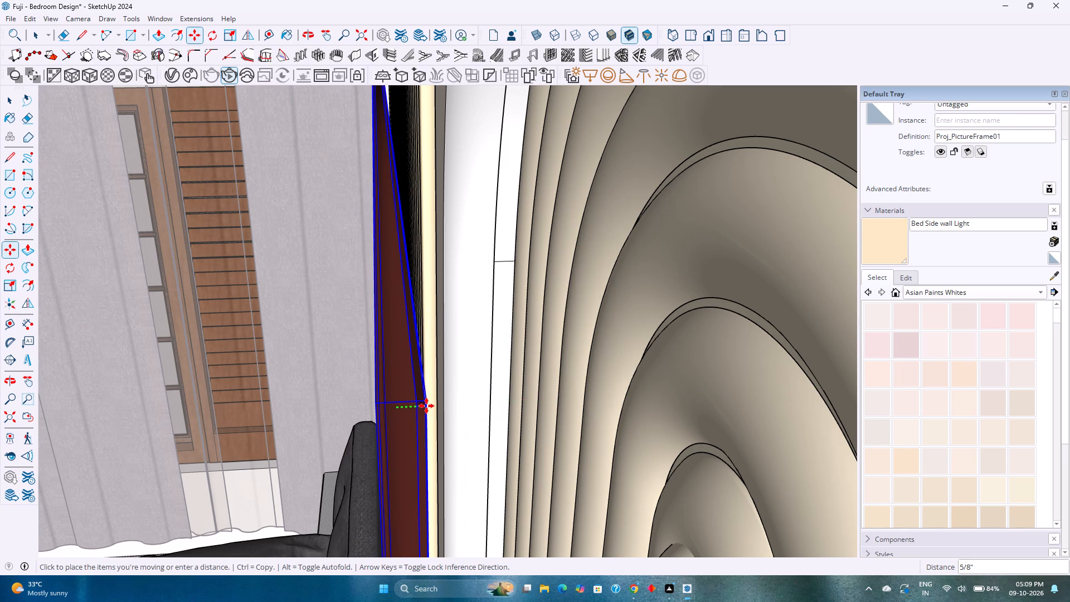
pyautogui.press('2')
pyautogui.press('Return')
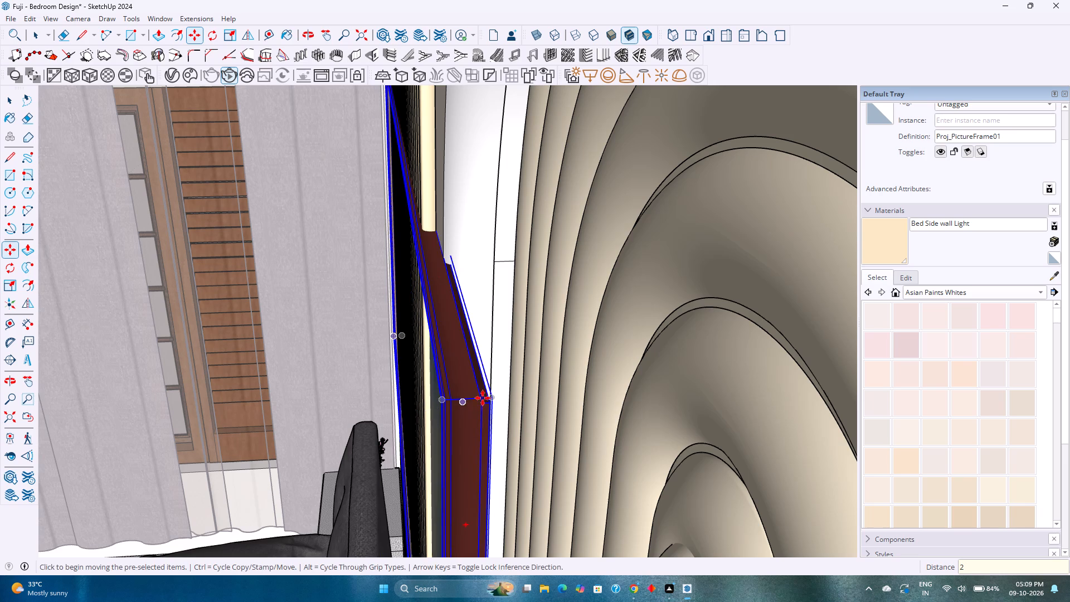
pyautogui.press('1')
pyautogui.press('Return')
pyautogui.moveTo(480, 400); pyautogui.dragTo(451, 358, button='middle')
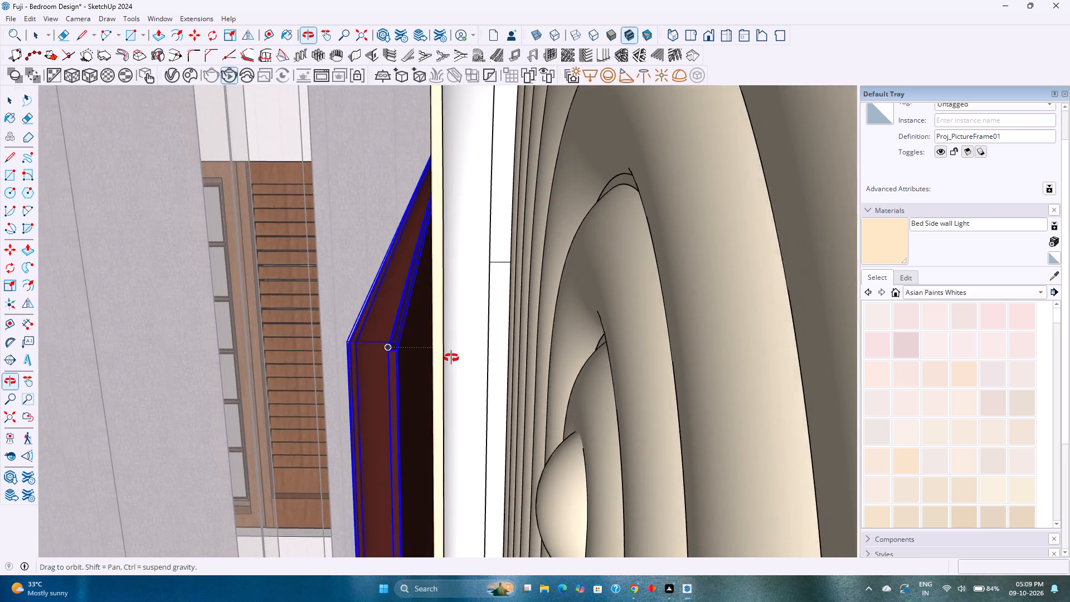
pyautogui.moveTo(451, 358); pyautogui.dragTo(469, 327, button='middle')
pyautogui.moveTo(466, 333); pyautogui.dragTo(464, 329, button='middle')
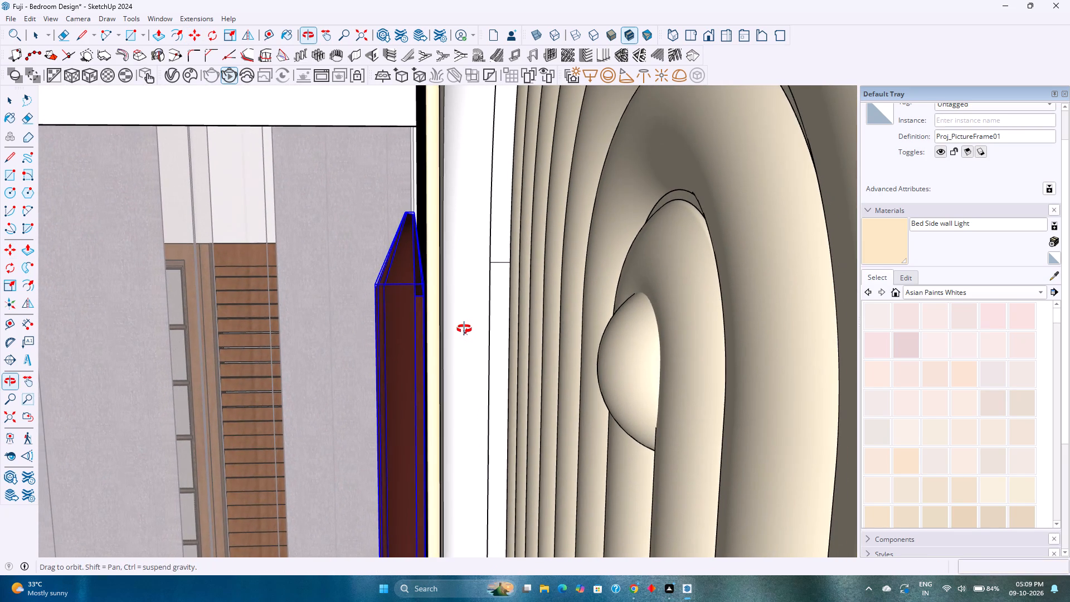
pyautogui.moveTo(464, 329); pyautogui.dragTo(464, 323, button='middle')
pyautogui.moveTo(483, 376); pyautogui.dragTo(478, 357, button='middle')
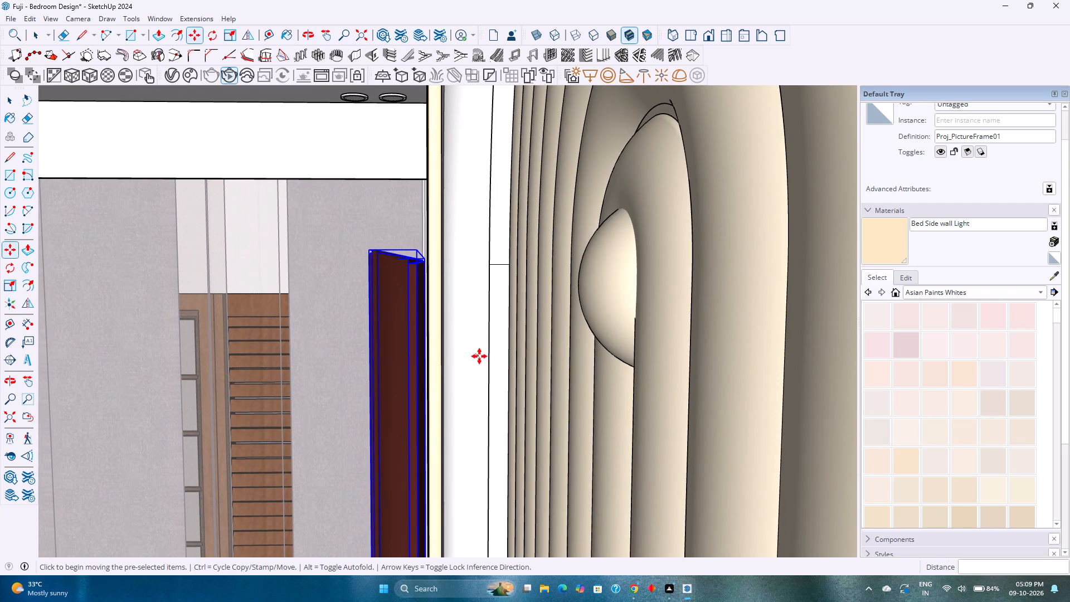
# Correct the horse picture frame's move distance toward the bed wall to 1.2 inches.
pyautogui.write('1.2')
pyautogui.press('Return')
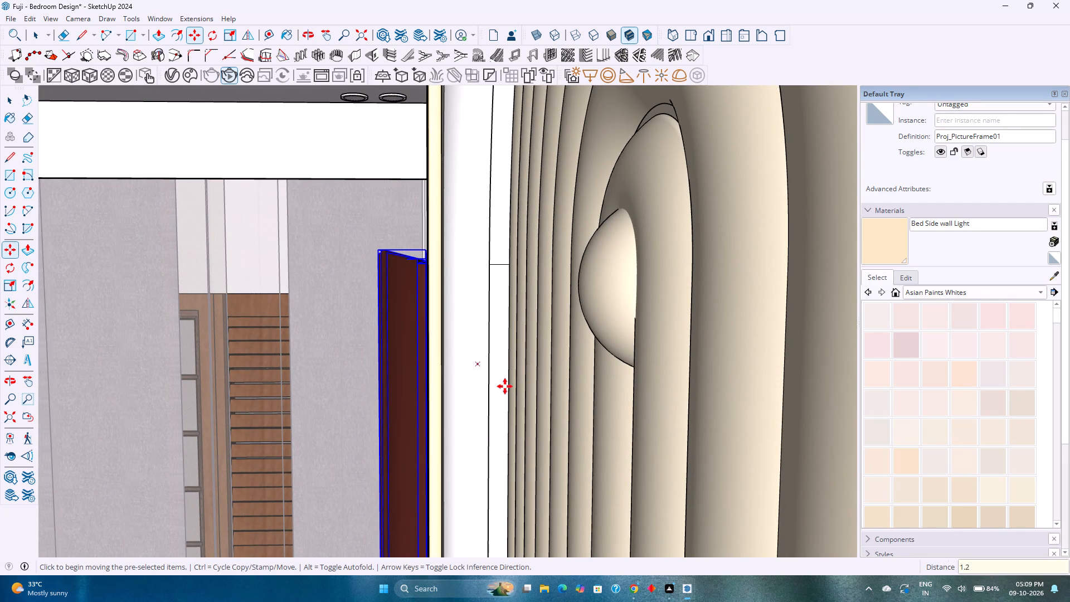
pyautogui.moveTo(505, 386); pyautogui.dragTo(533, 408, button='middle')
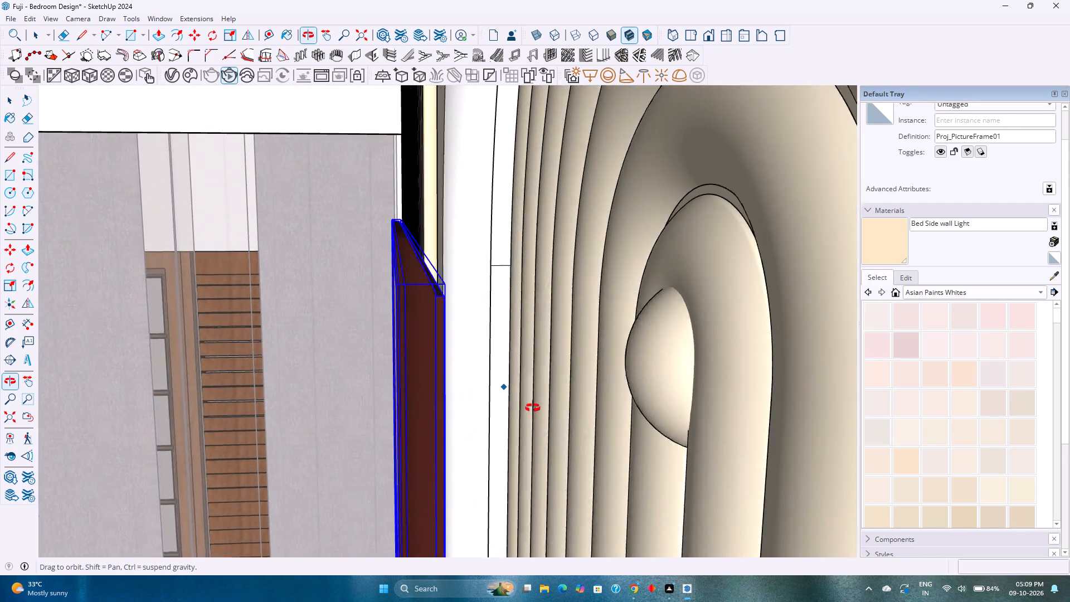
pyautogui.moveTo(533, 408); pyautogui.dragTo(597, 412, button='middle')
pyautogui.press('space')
# Delete the framed horse picture from the wall above the bed.
pyautogui.scroll(-1, 458, 405)
pyautogui.moveTo(458, 405); pyautogui.dragTo(718, 393, button='middle')
pyautogui.scroll(-5, 718, 393)
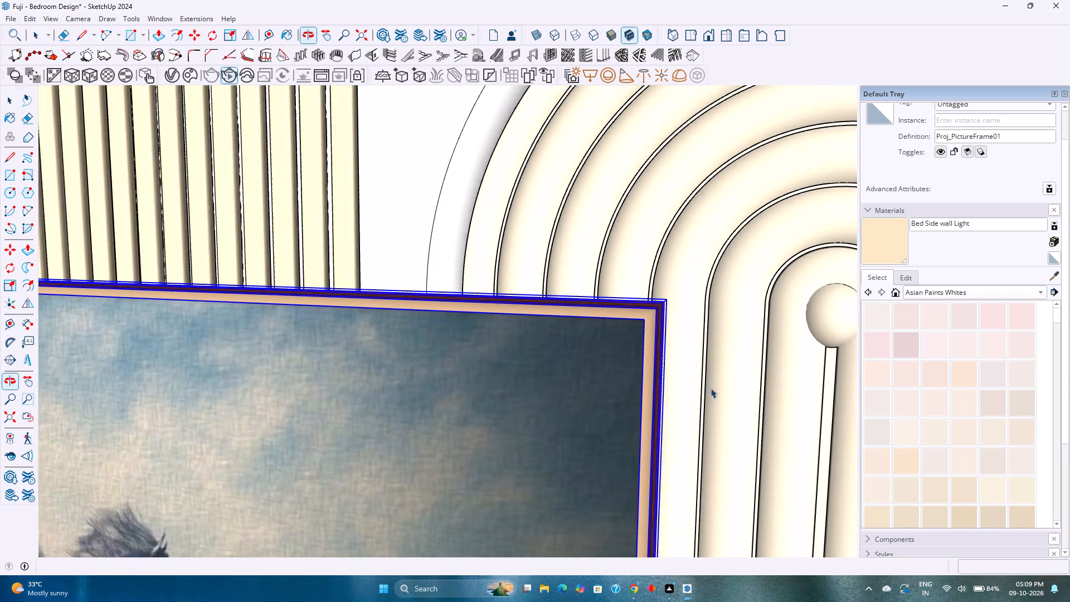
pyautogui.scroll(-4, 711, 388)
pyautogui.scroll(-4, 550, 390)
pyautogui.scroll(-2, 436, 407)
pyautogui.moveTo(436, 407); pyautogui.dragTo(537, 390, button='middle')
pyautogui.scroll(-8, 538, 390)
pyautogui.moveTo(410, 412); pyautogui.dragTo(426, 347, button='middle')
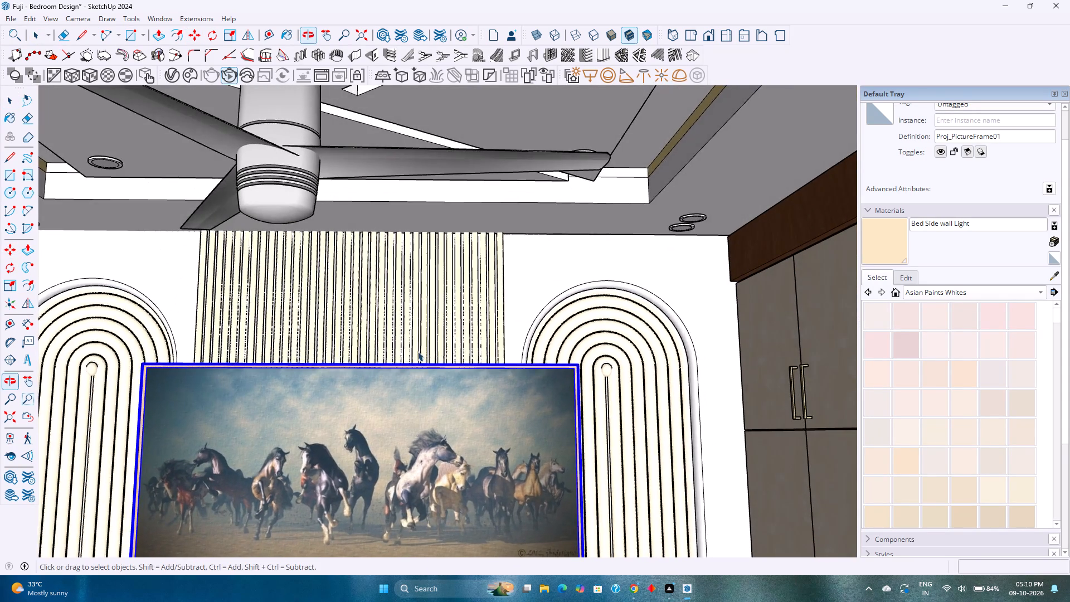
pyautogui.scroll(-8, 417, 351)
pyautogui.moveTo(406, 391); pyautogui.dragTo(420, 413, button='middle')
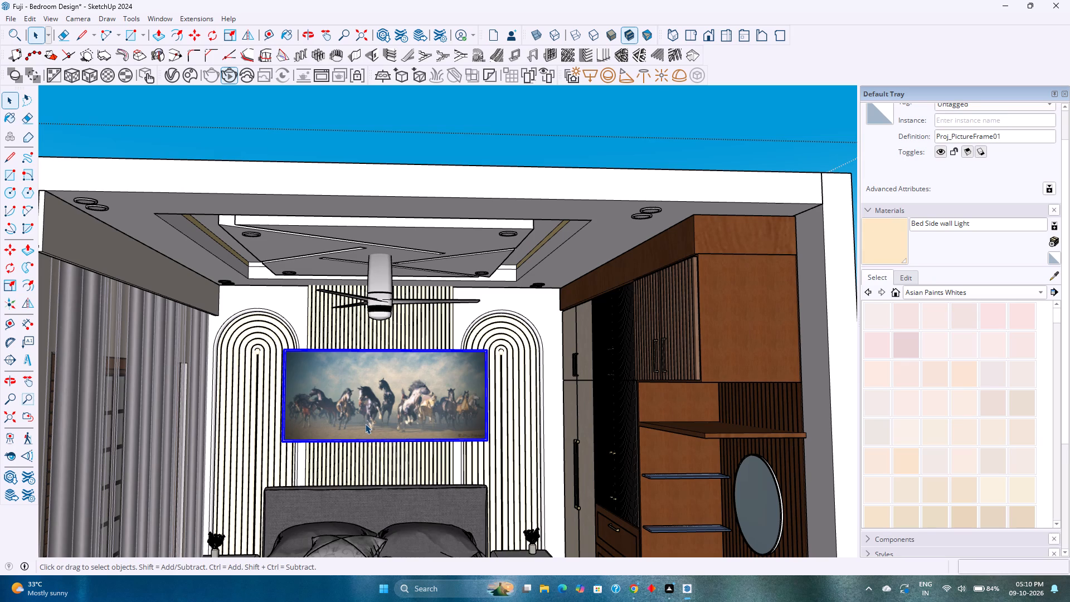
pyautogui.press('Delete')
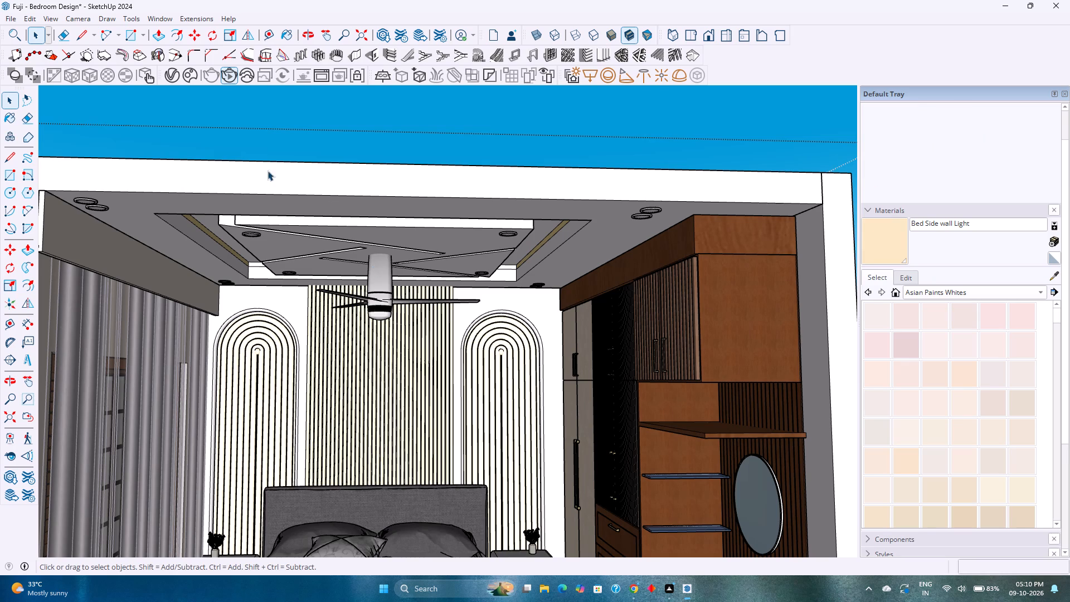
# Reopen 3D Warehouse and browse the "art frames" model results for a replacement picture for the bed wall.
pyautogui.click(168, 20)
pyautogui.click(187, 102)
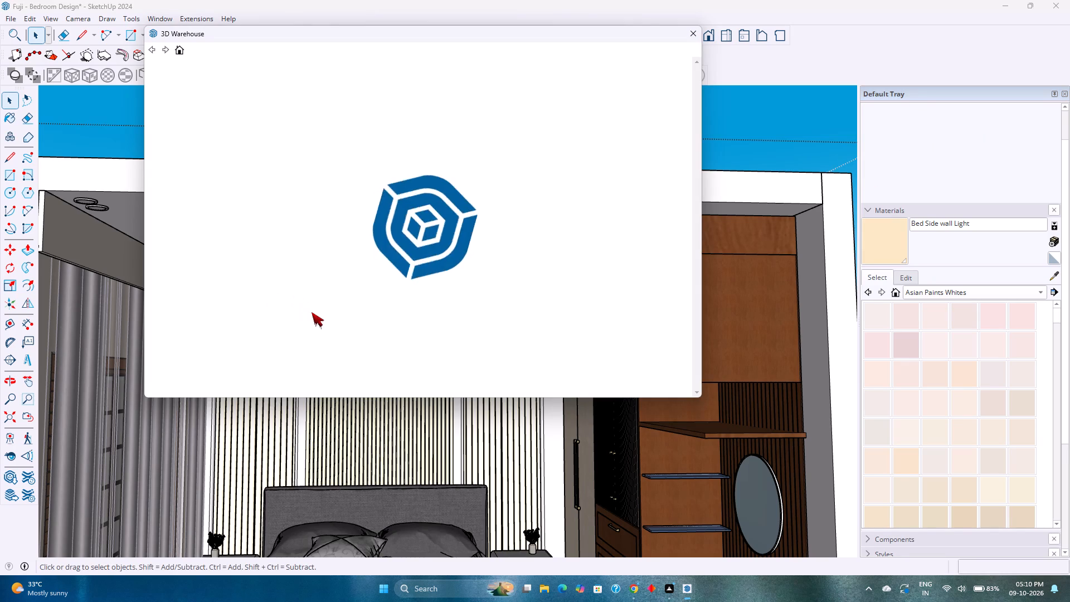
pyautogui.scroll(-1, 385, 297)
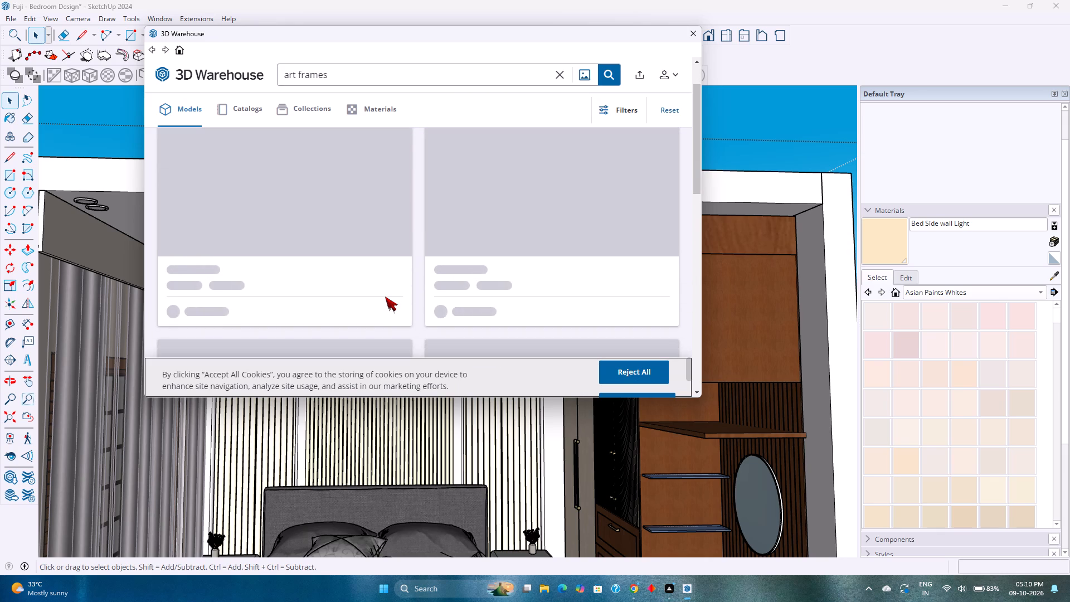
pyautogui.scroll(1, 385, 297)
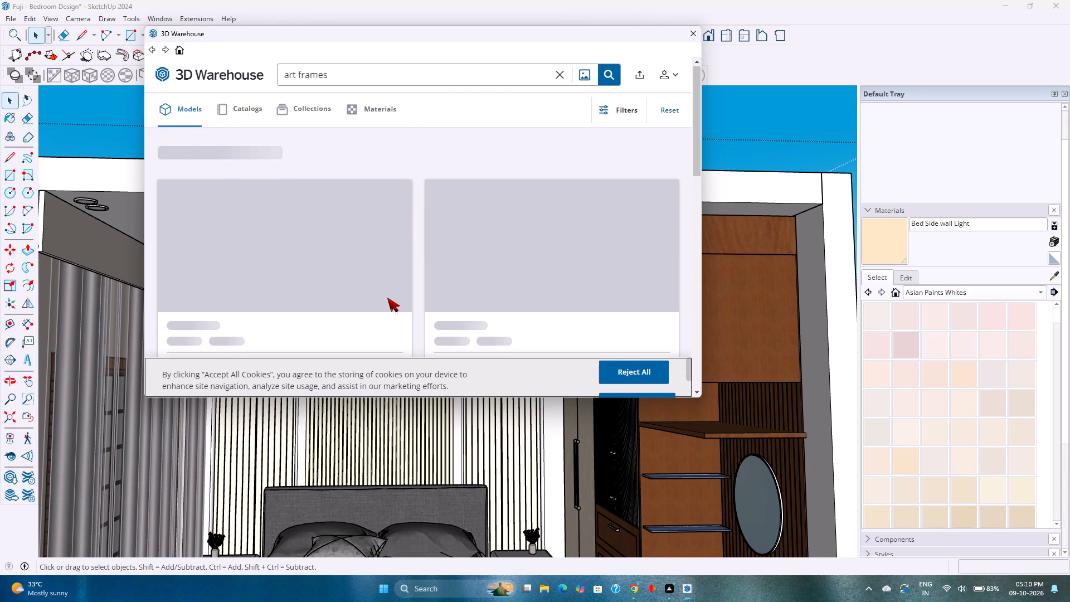
pyautogui.scroll(-2, 417, 308)
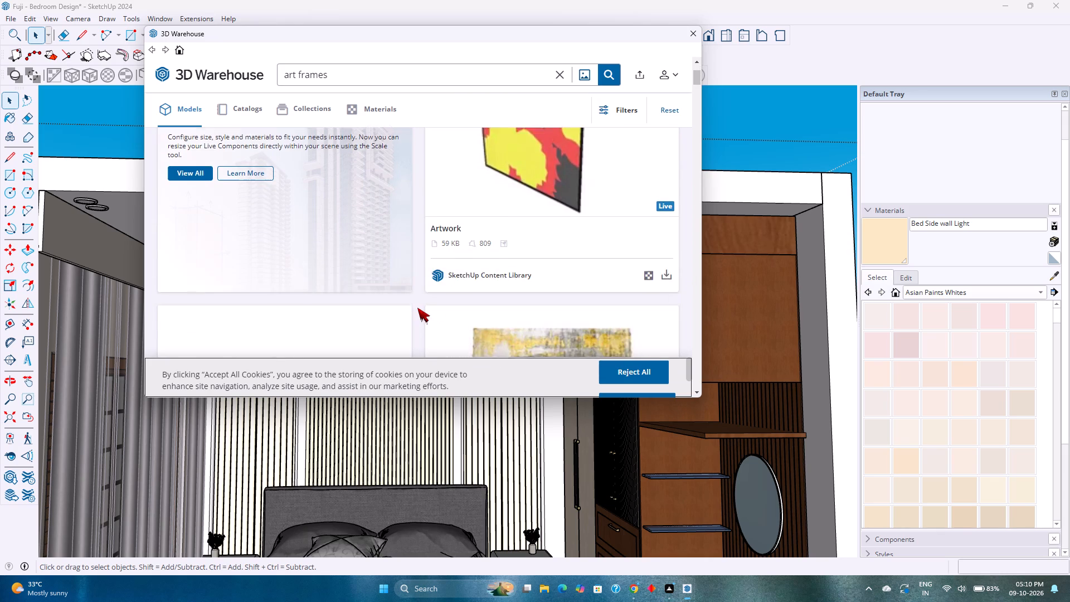
pyautogui.scroll(-6, 417, 308)
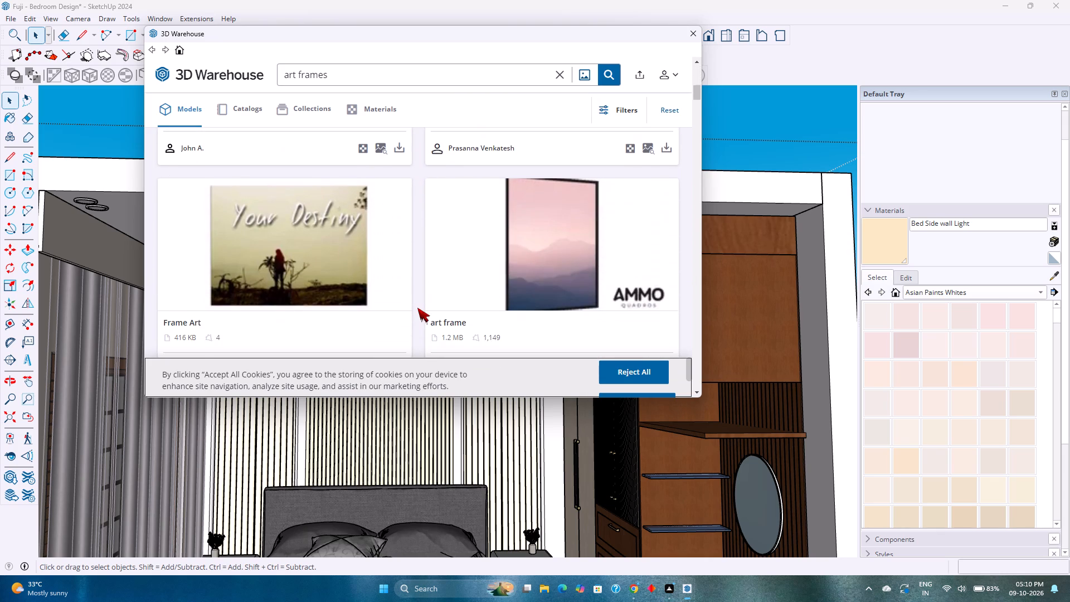
pyautogui.scroll(-6, 417, 308)
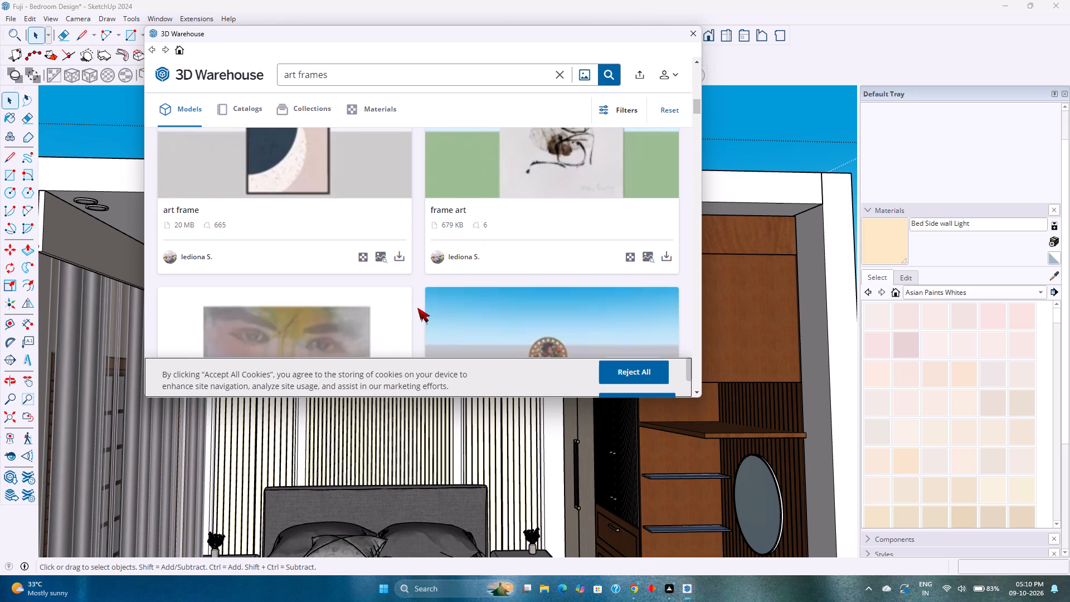
pyautogui.scroll(-5, 417, 308)
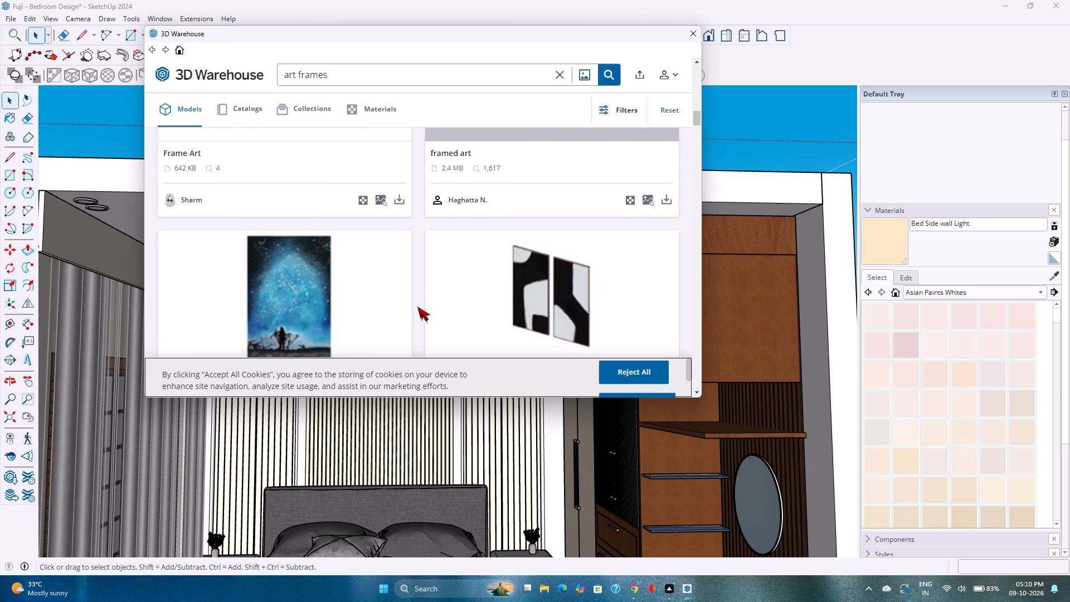
pyautogui.scroll(-5, 417, 307)
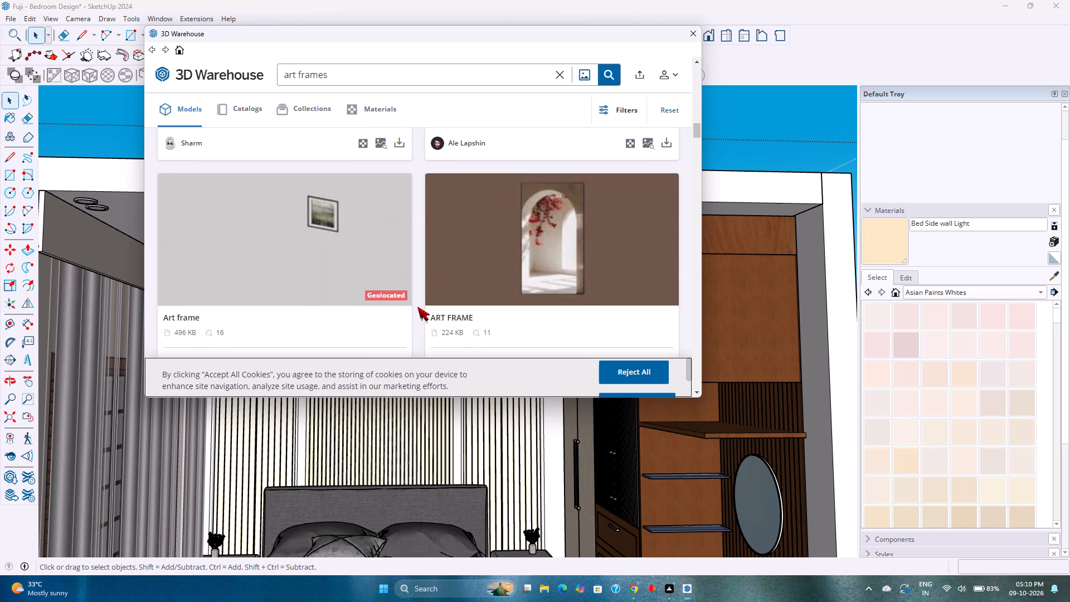
pyautogui.scroll(-9, 417, 311)
pyautogui.scroll(1, 381, 292)
pyautogui.scroll(-4, 382, 290)
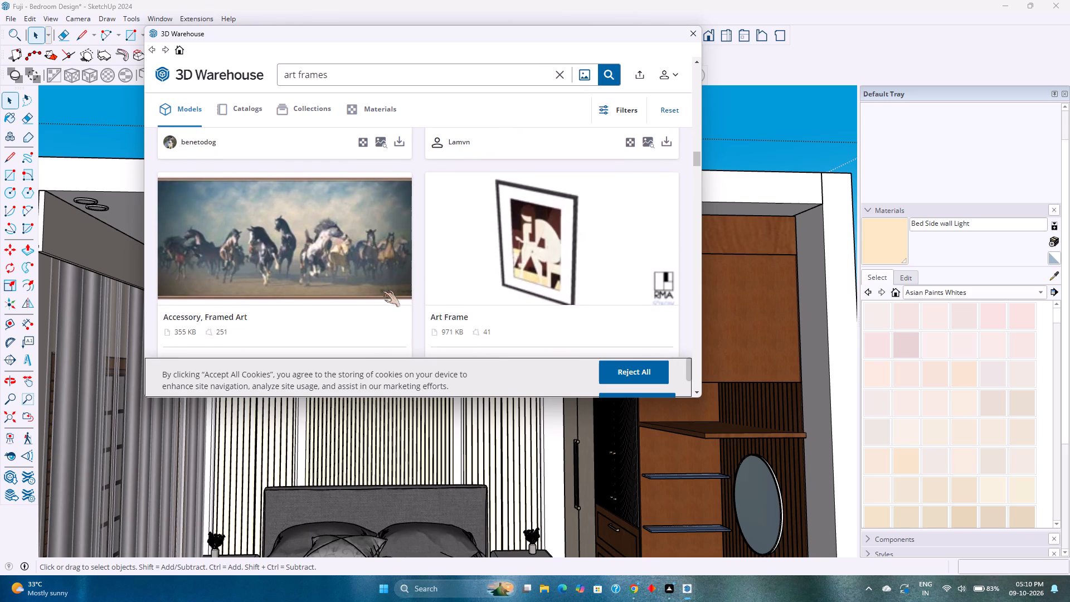
pyautogui.scroll(-6, 383, 291)
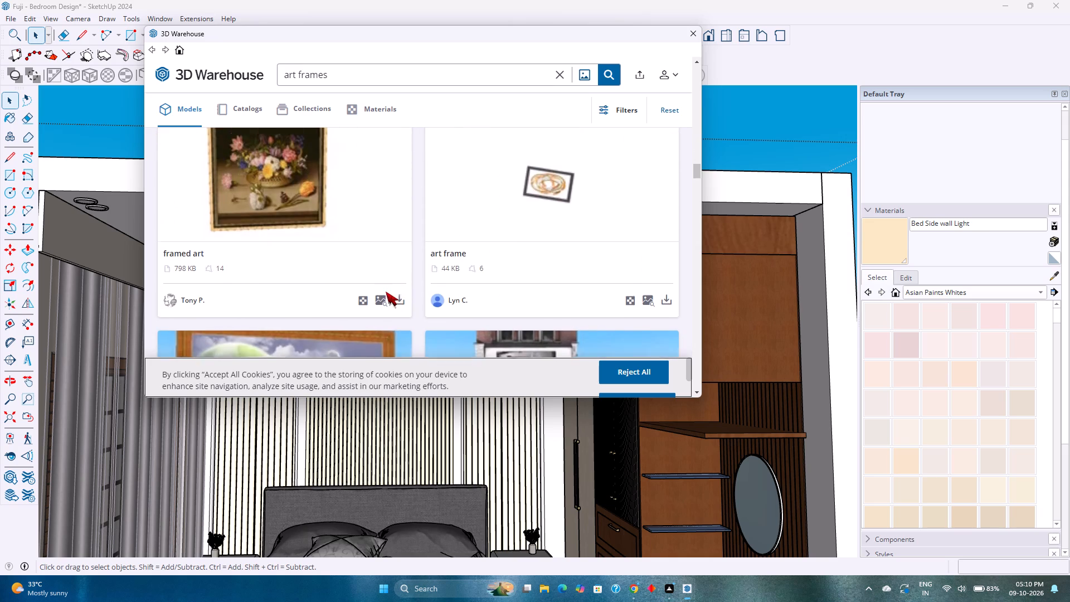
pyautogui.scroll(-9, 386, 292)
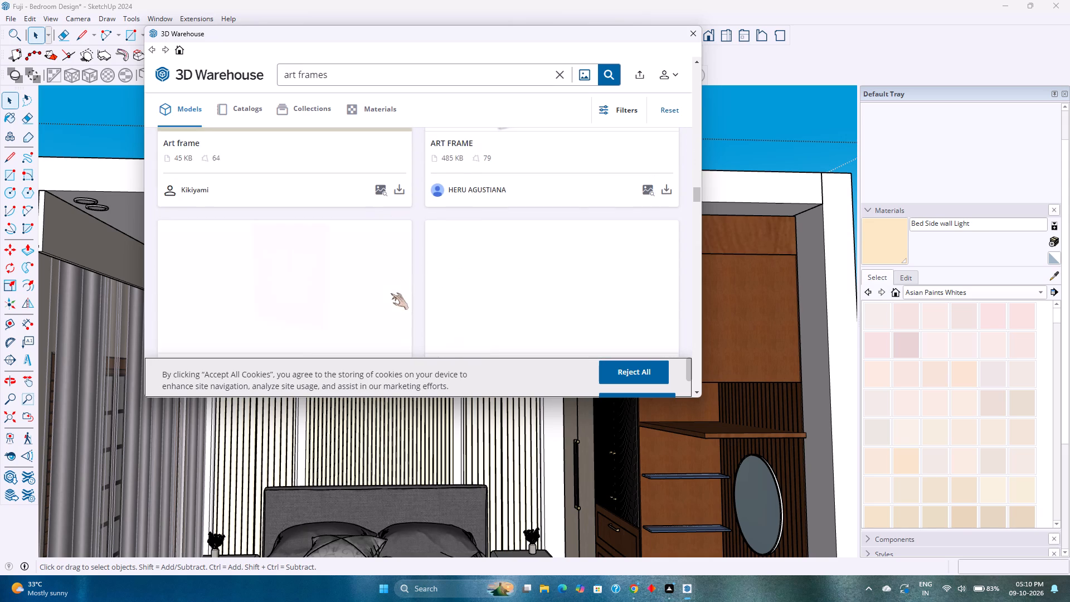
pyautogui.scroll(-6, 391, 293)
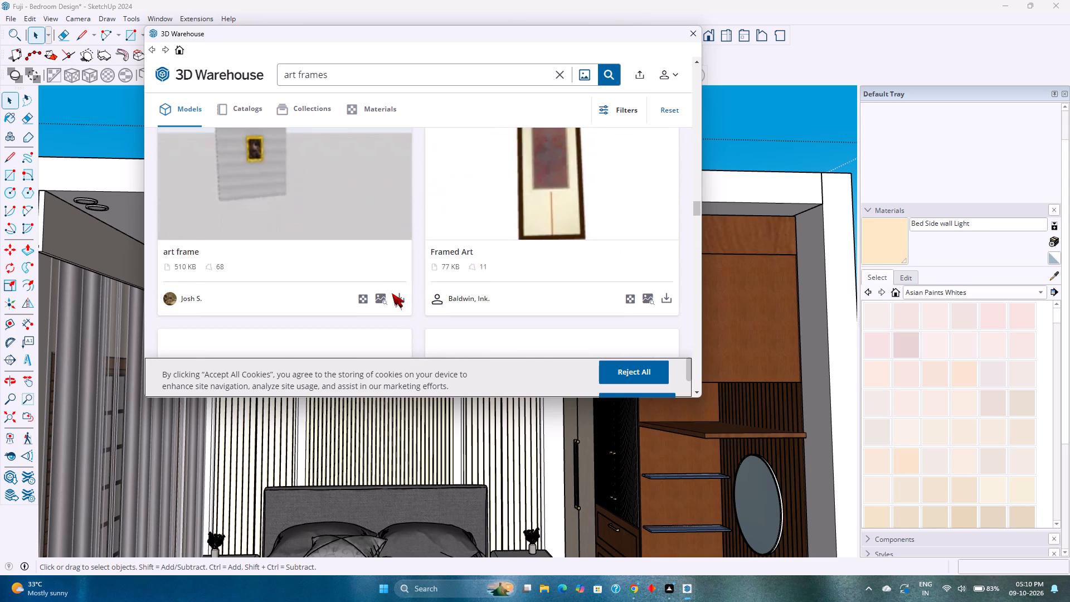
pyautogui.scroll(-9, 392, 293)
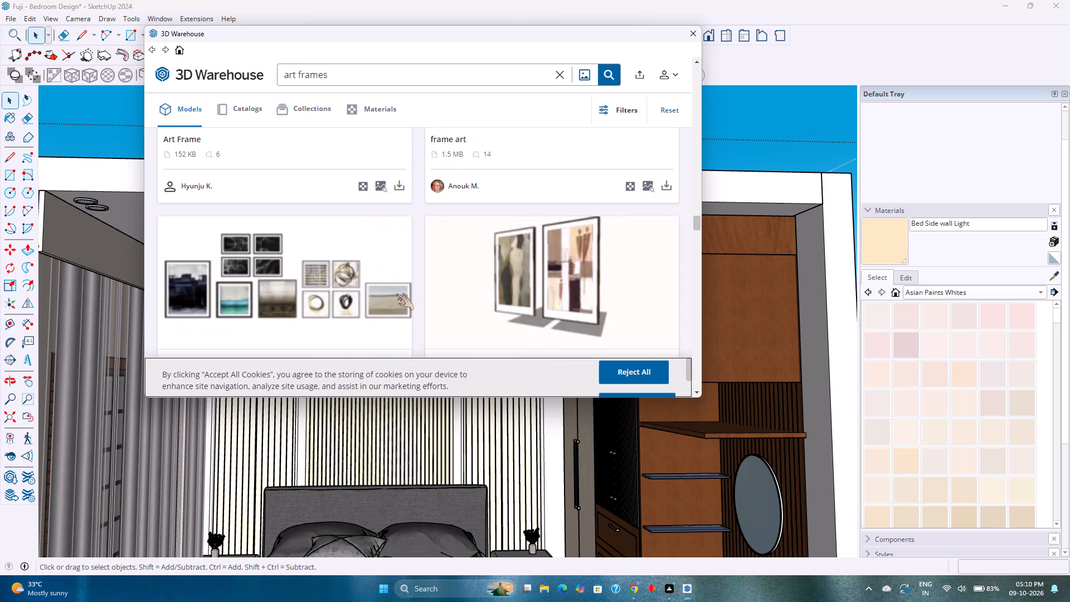
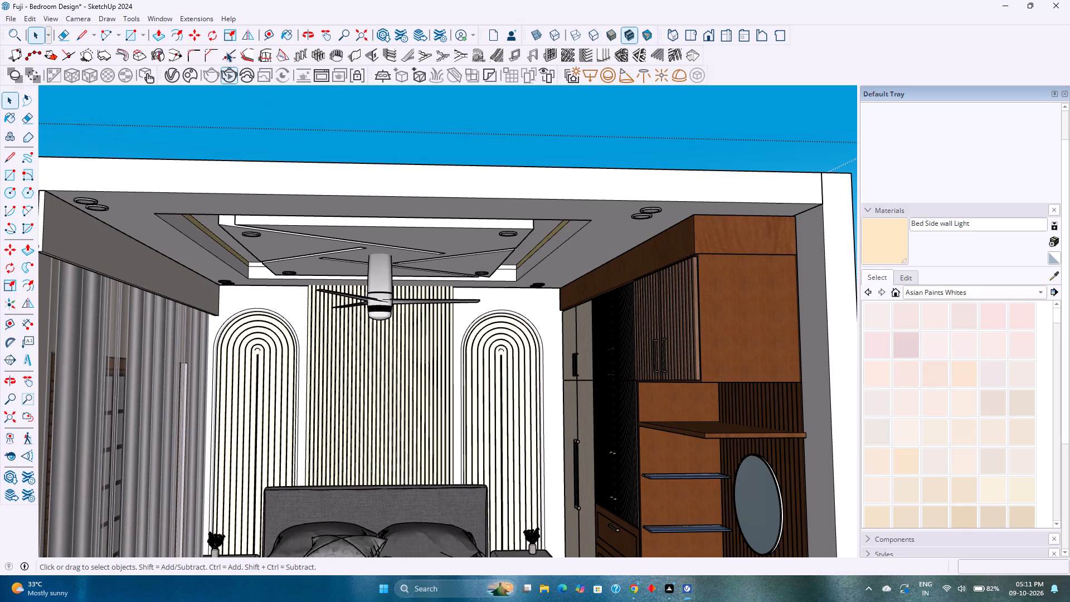
# Reopen 3D Warehouse and look through the "art frames" model results for a picture suited to the bed wall.
pyautogui.click(157, 17)
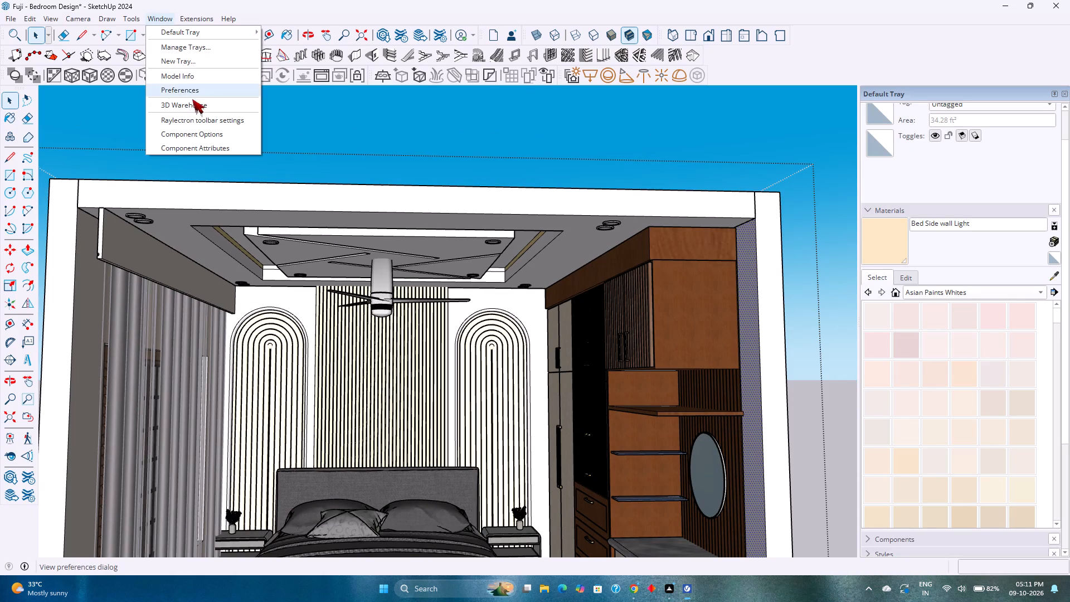
pyautogui.click(193, 102)
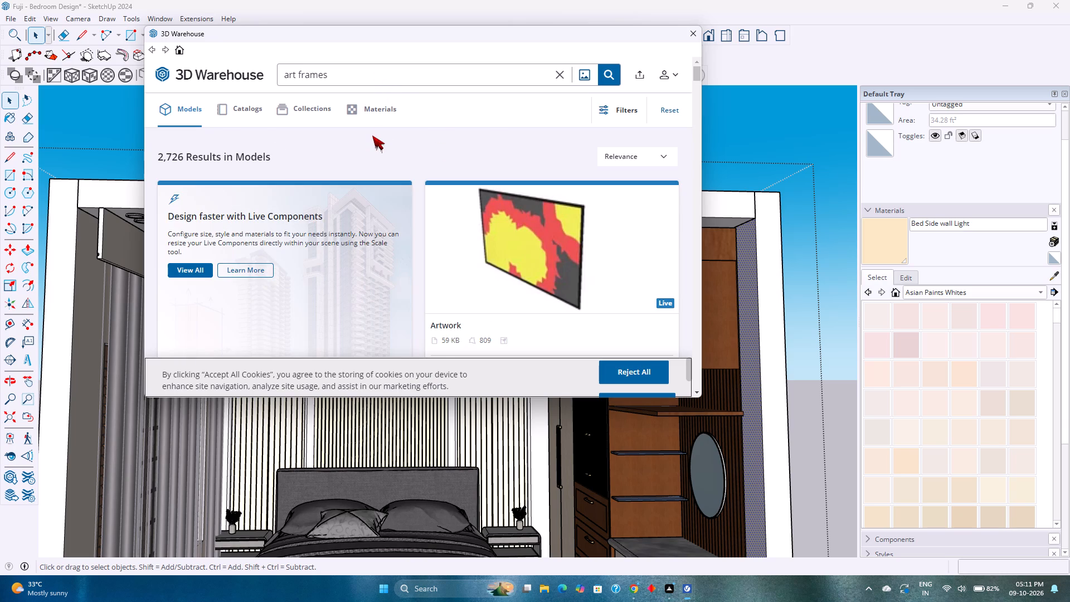
pyautogui.scroll(-2, 427, 261)
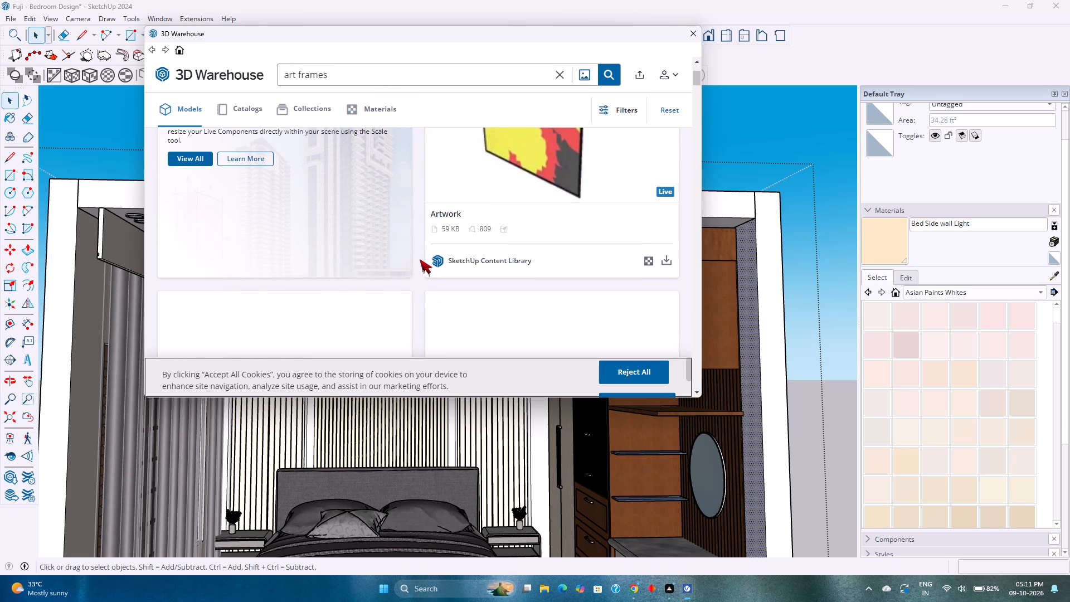
pyautogui.scroll(-2, 369, 263)
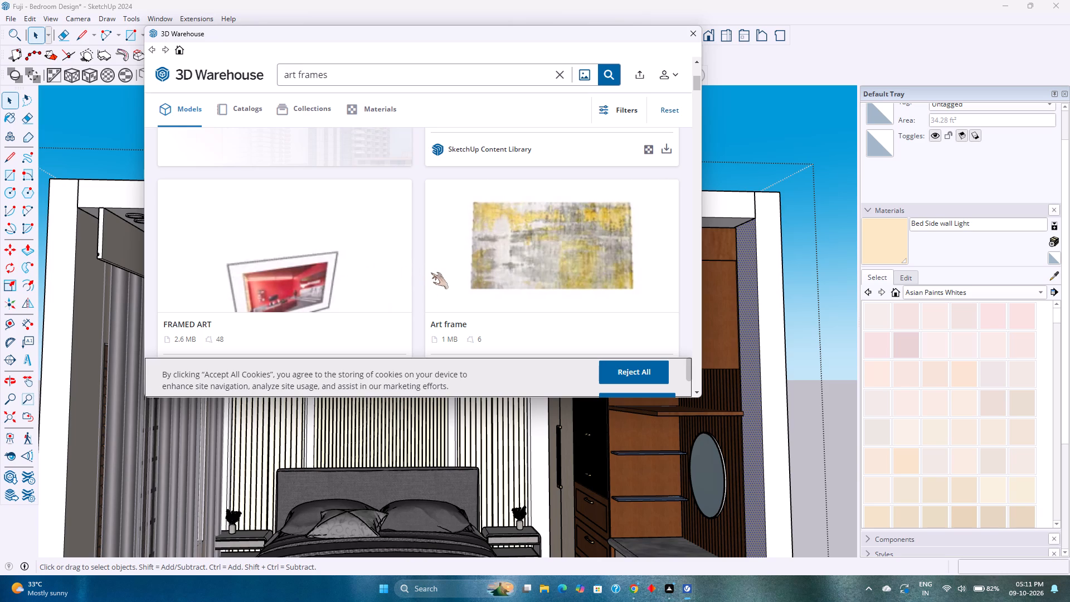
pyautogui.scroll(-7, 431, 273)
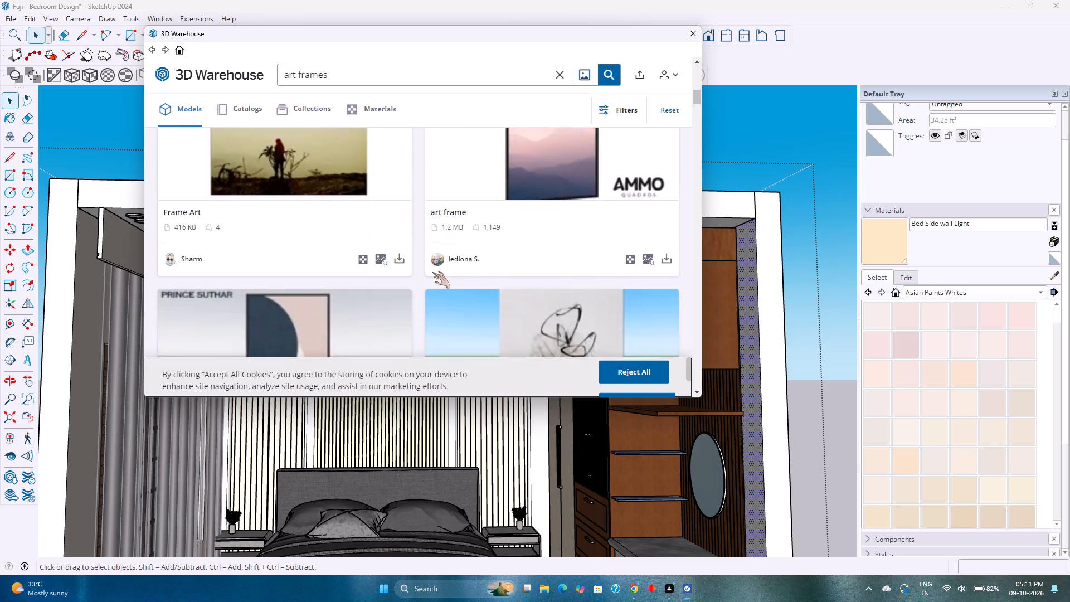
pyautogui.scroll(-9, 432, 272)
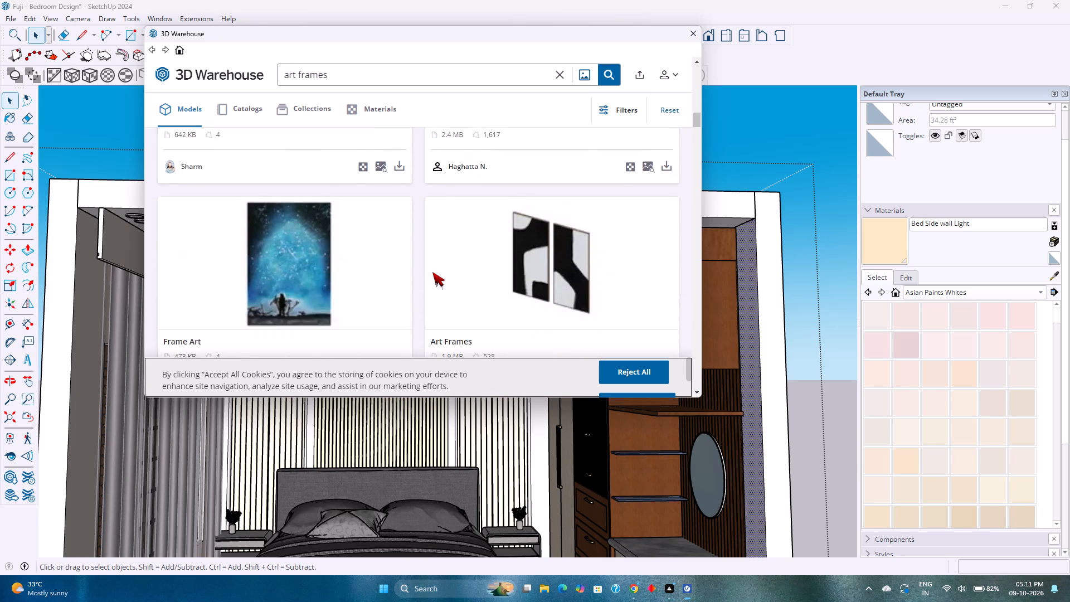
pyautogui.scroll(-10, 433, 271)
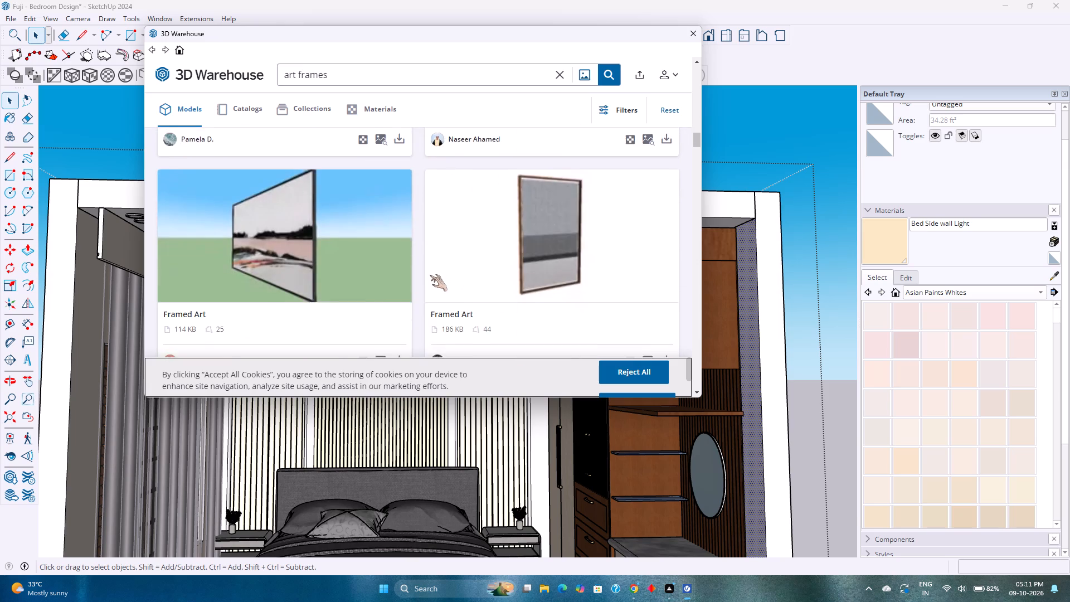
pyautogui.scroll(-11, 430, 275)
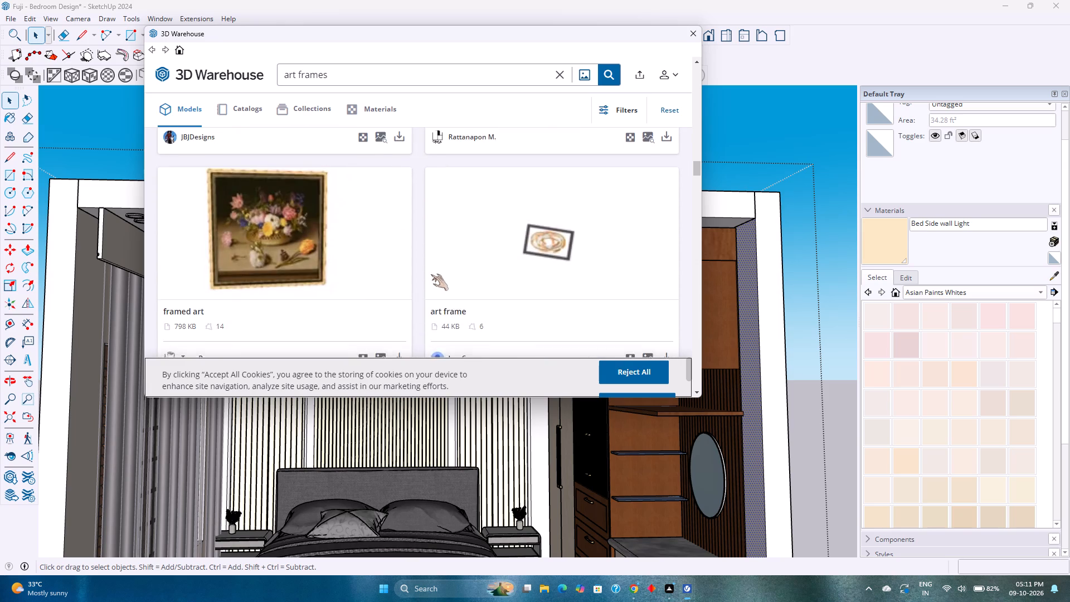
pyautogui.scroll(-8, 431, 274)
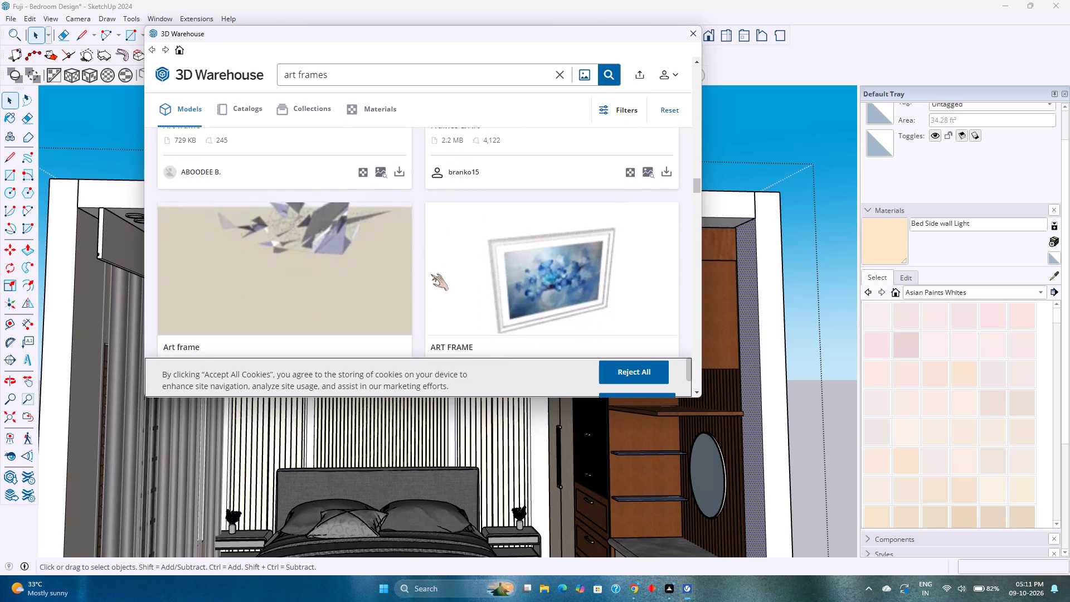
pyautogui.scroll(-5, 431, 274)
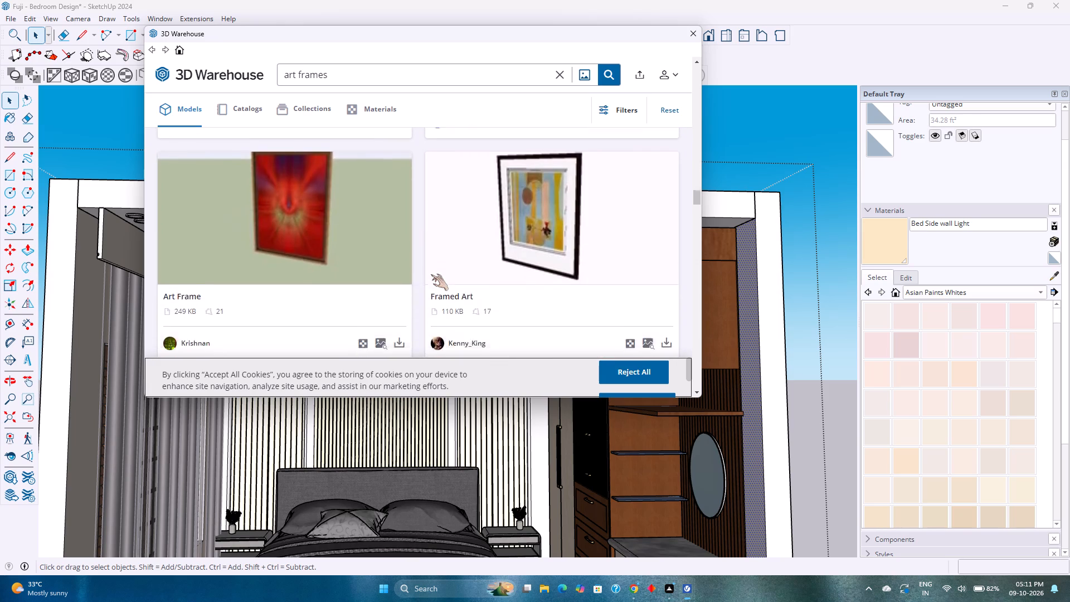
pyautogui.scroll(-7, 431, 274)
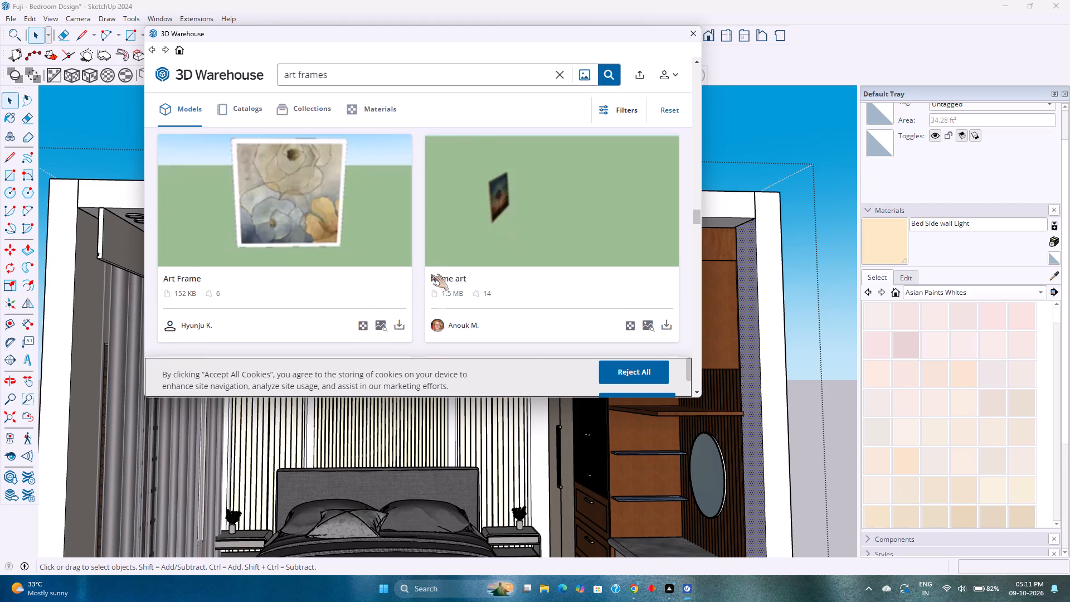
pyautogui.scroll(1, 397, 277)
pyautogui.scroll(-3, 397, 277)
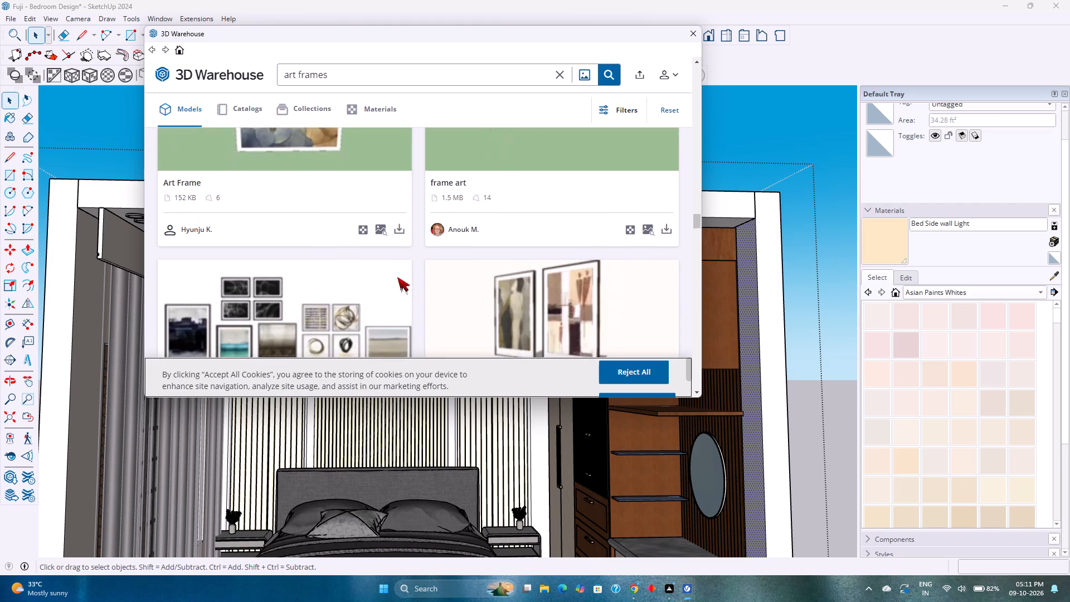
pyautogui.scroll(-3, 398, 276)
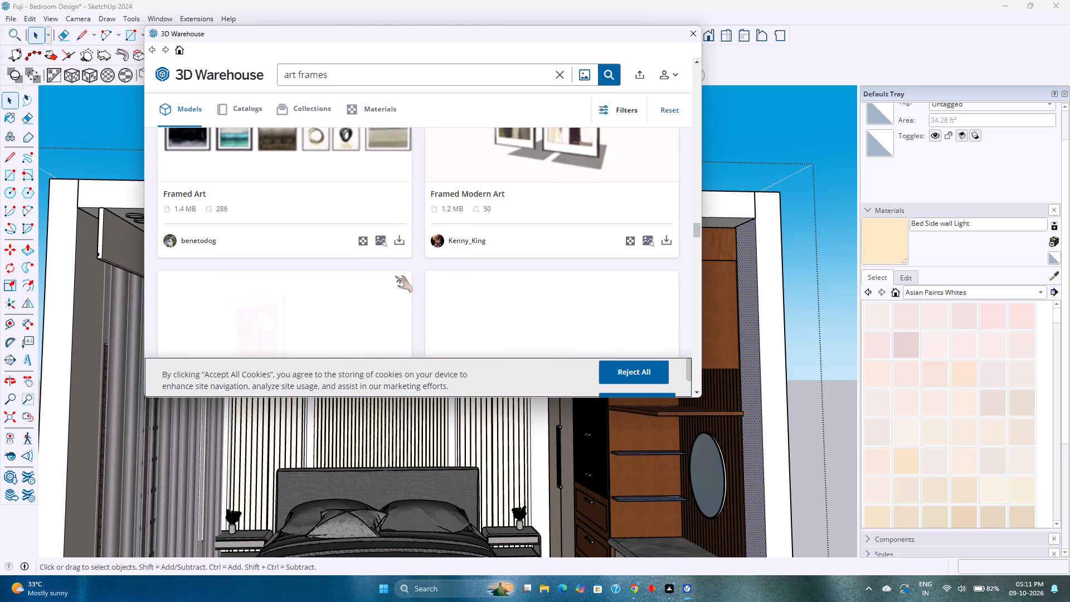
pyautogui.scroll(-3, 309, 279)
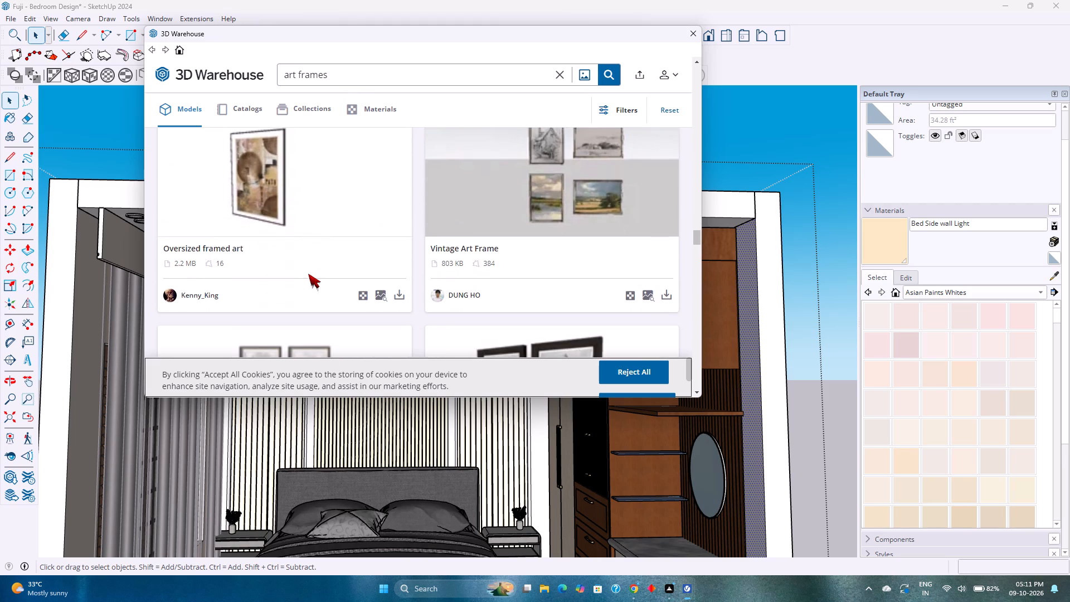
pyautogui.scroll(-4, 364, 263)
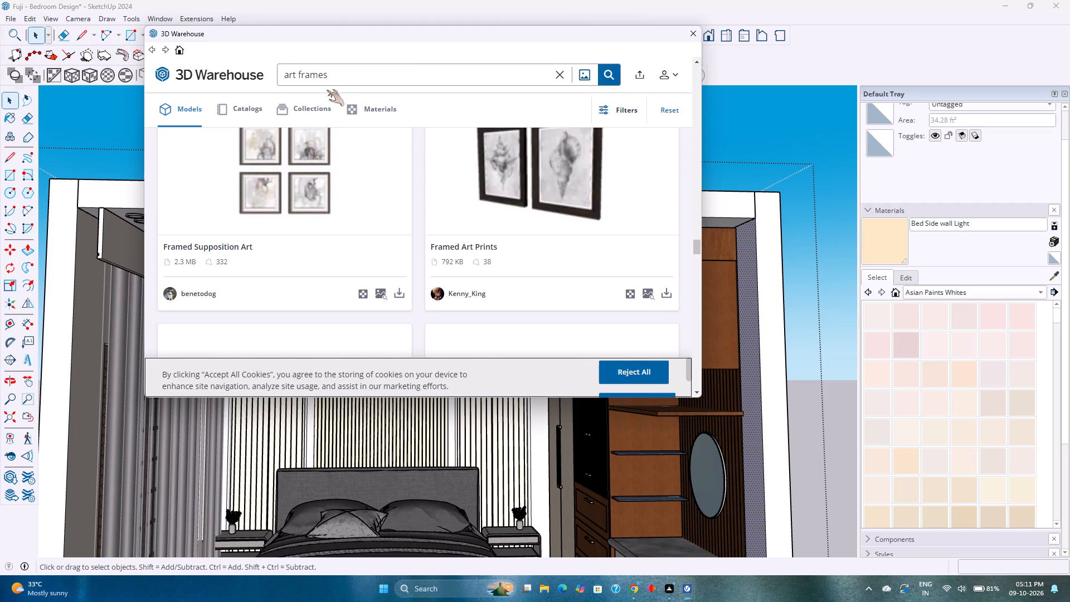
# Search the 3D Warehouse models for "art works" and look through the results for suitable wall art.
pyautogui.click(339, 79)
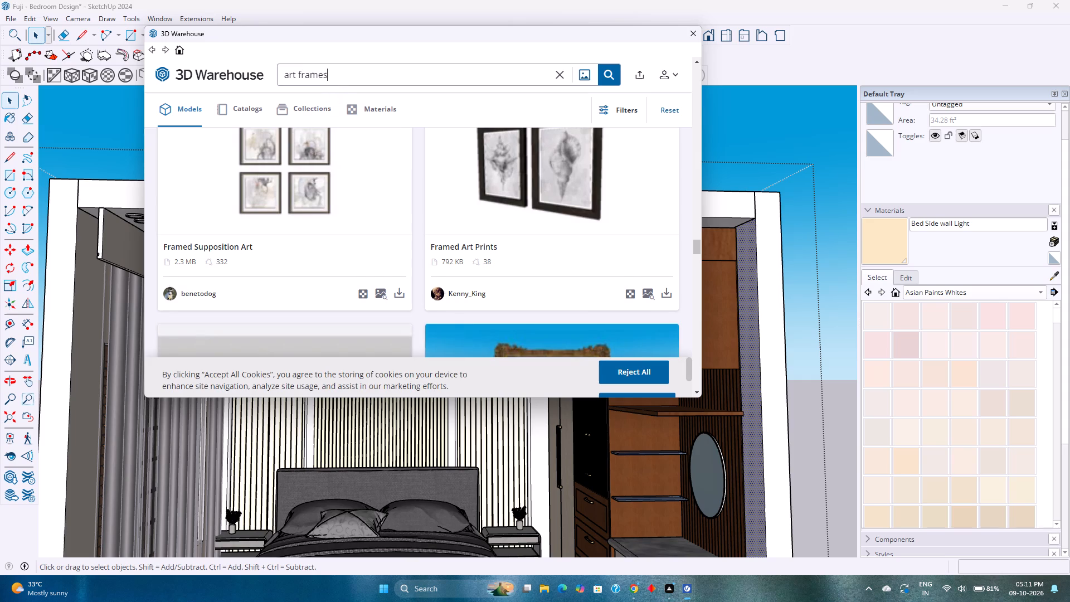
pyautogui.scroll(-3, 339, 97)
pyautogui.press('BackSpace')
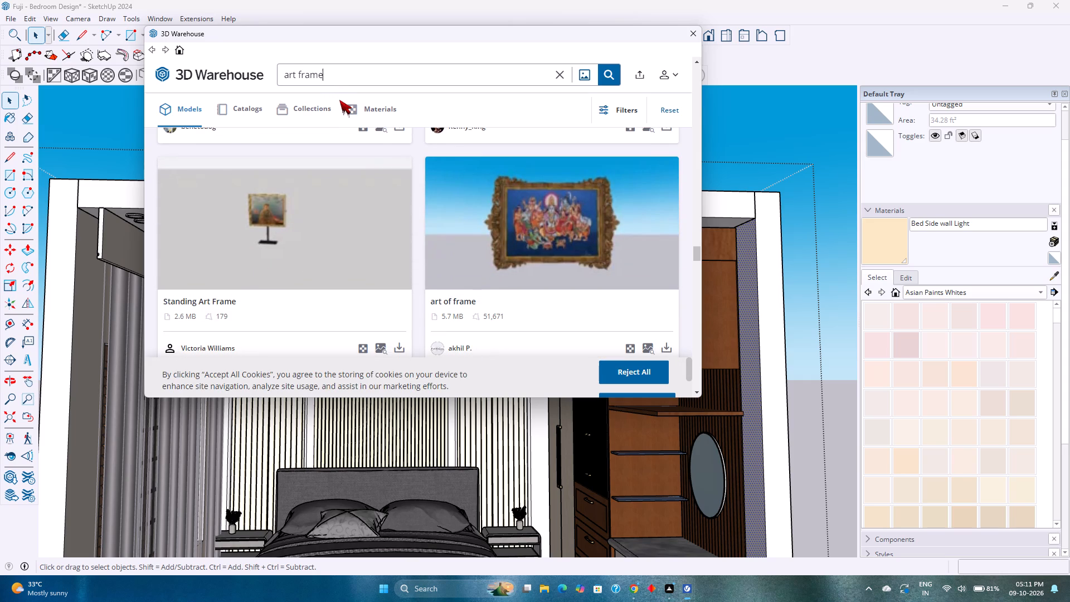
pyautogui.press('BackSpace')
pyautogui.press('BackSpace')
pyautogui.press('BackSpace')
pyautogui.press('BackSpace')
pyautogui.press('BackSpace')
pyautogui.write('wro')
pyautogui.press('BackSpace')
pyautogui.press('BackSpace')
pyautogui.press('o')
pyautogui.write('rks')
pyautogui.press('Return')
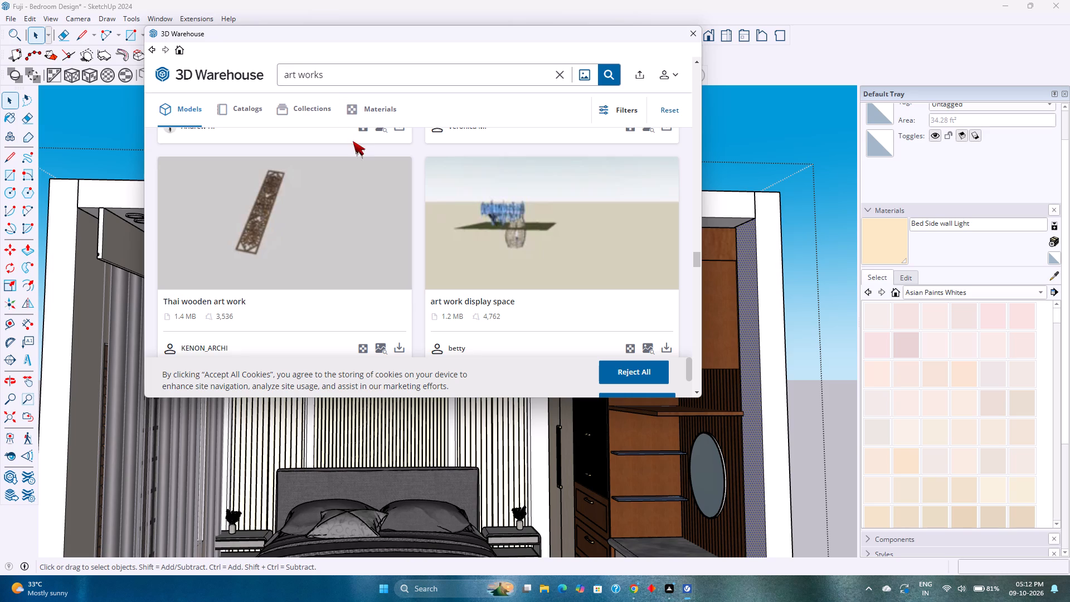
pyautogui.scroll(-6, 415, 242)
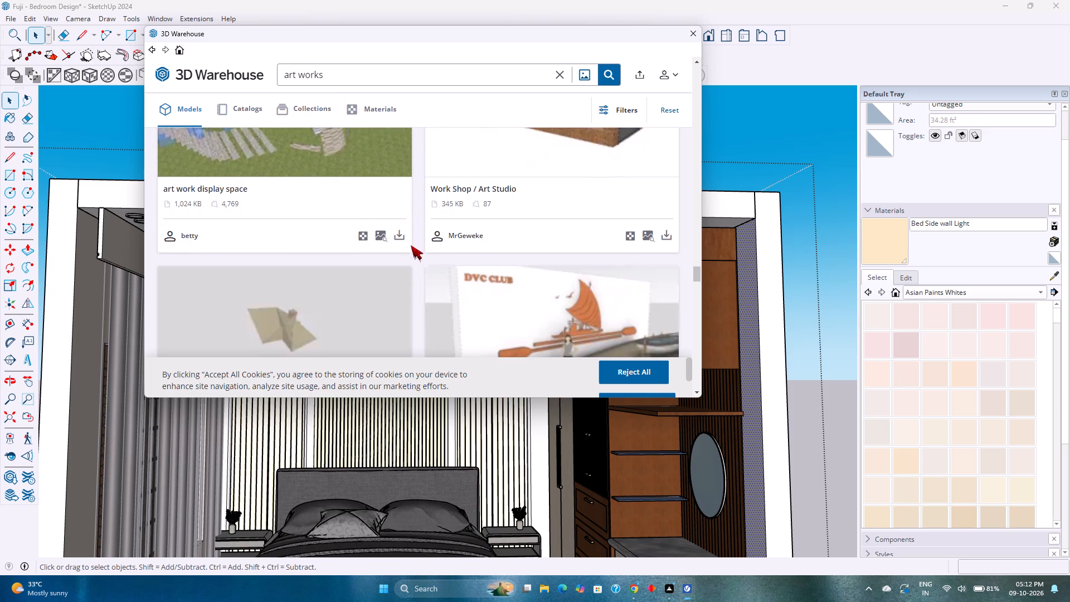
pyautogui.scroll(5, 404, 250)
pyautogui.scroll(-11, 404, 250)
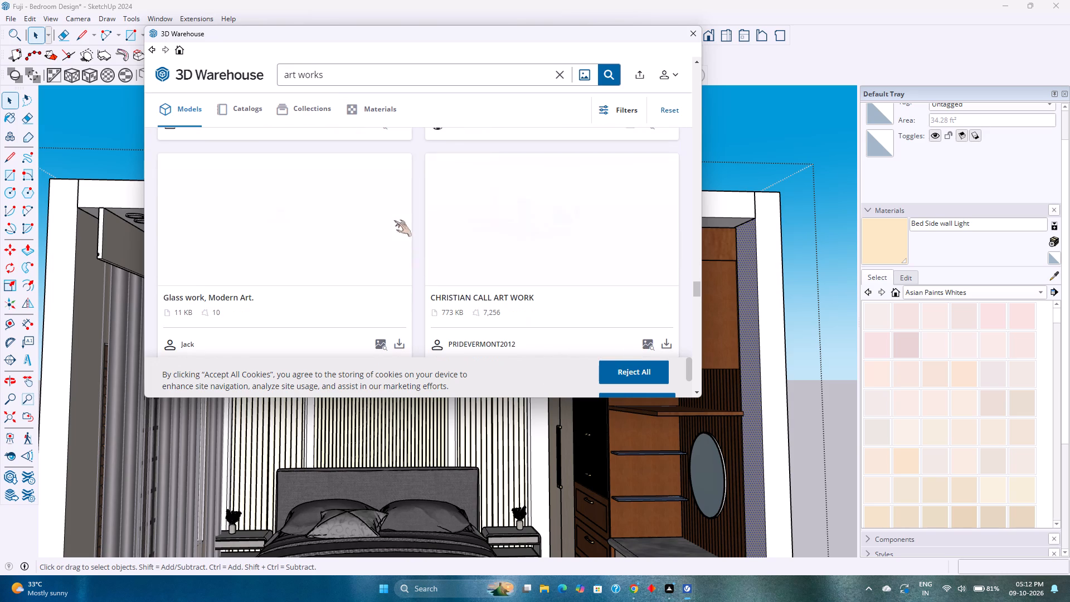
# Refine the model search to "art works frame" and browse the results for a picture above the bed.
pyautogui.click(397, 75)
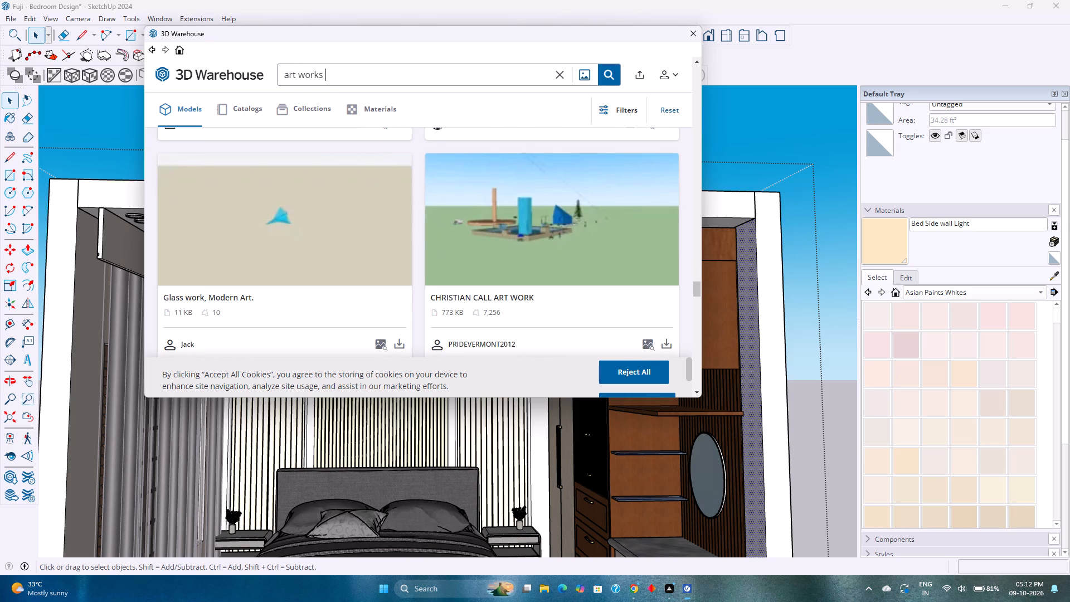
pyautogui.press('space')
pyautogui.write('farme')
pyautogui.press('BackSpace')
pyautogui.press('BackSpace')
pyautogui.press('BackSpace')
pyautogui.press('BackSpace')
pyautogui.write('rame')
pyautogui.press('Return')
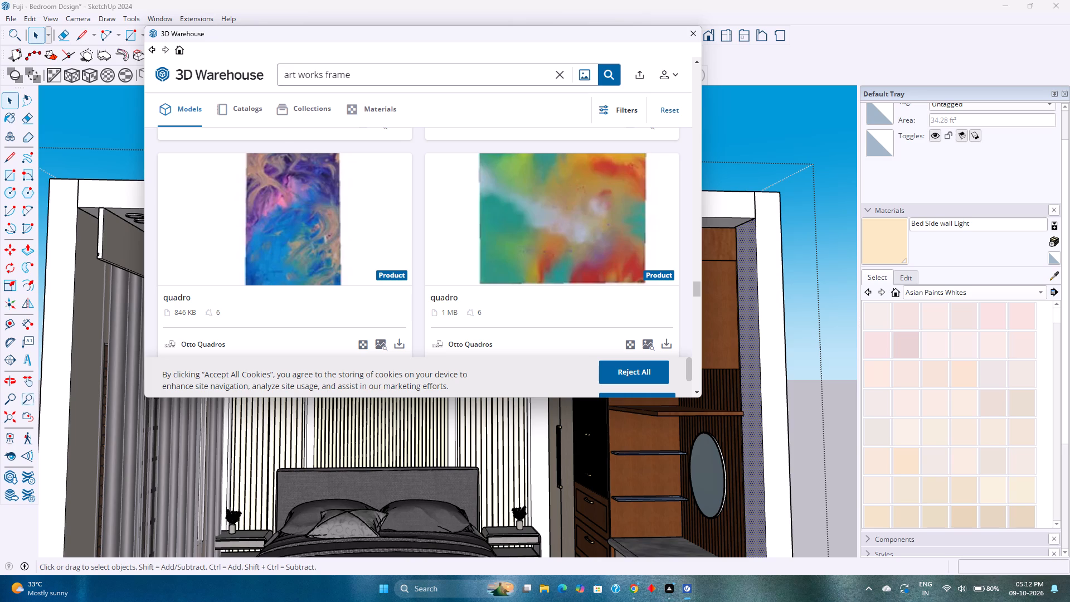
pyautogui.scroll(-3, 337, 233)
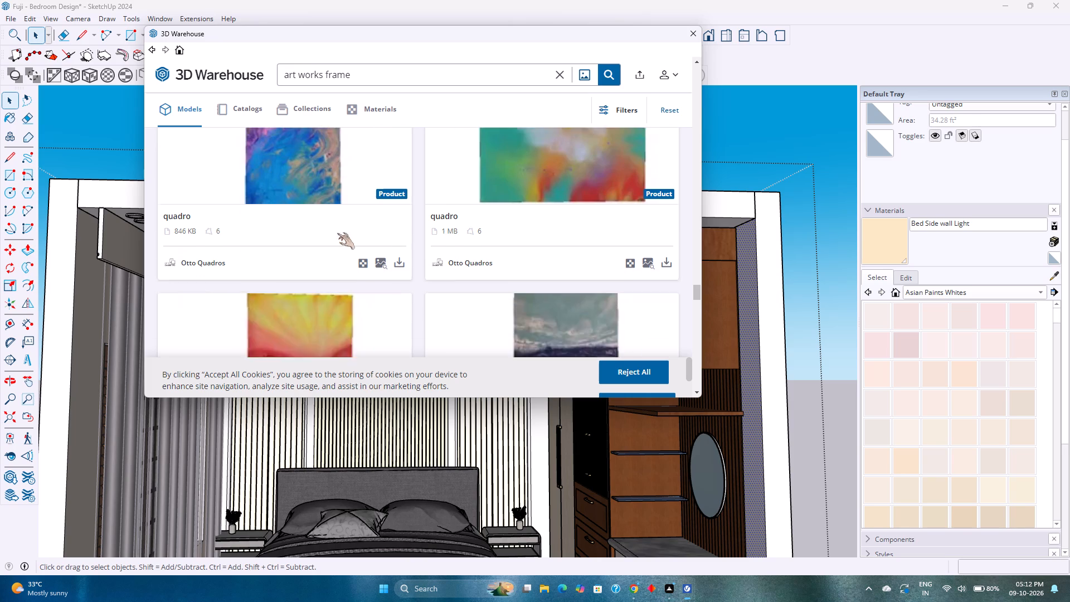
pyautogui.scroll(-10, 337, 233)
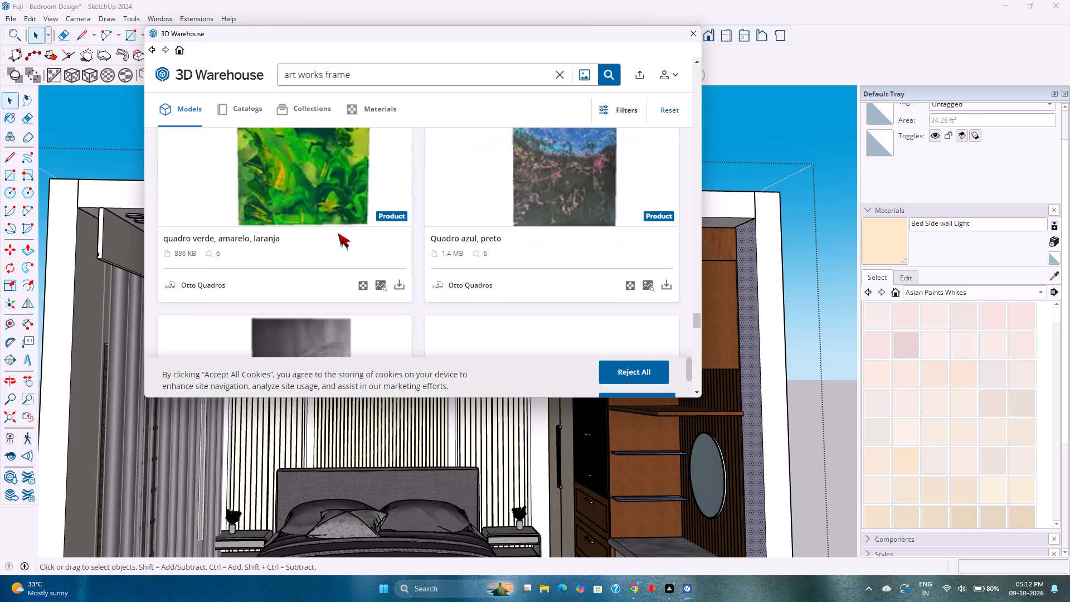
pyautogui.scroll(-4, 358, 231)
# Change the model search to "art works frames" and browse the results for suitable bed-wall art.
pyautogui.click(383, 78)
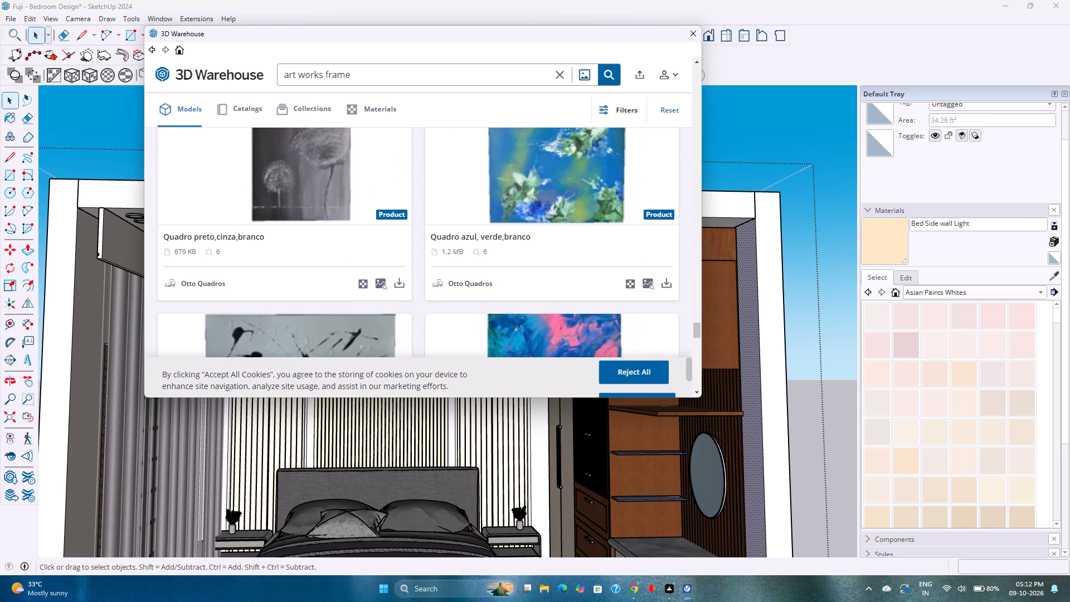
pyautogui.press('s')
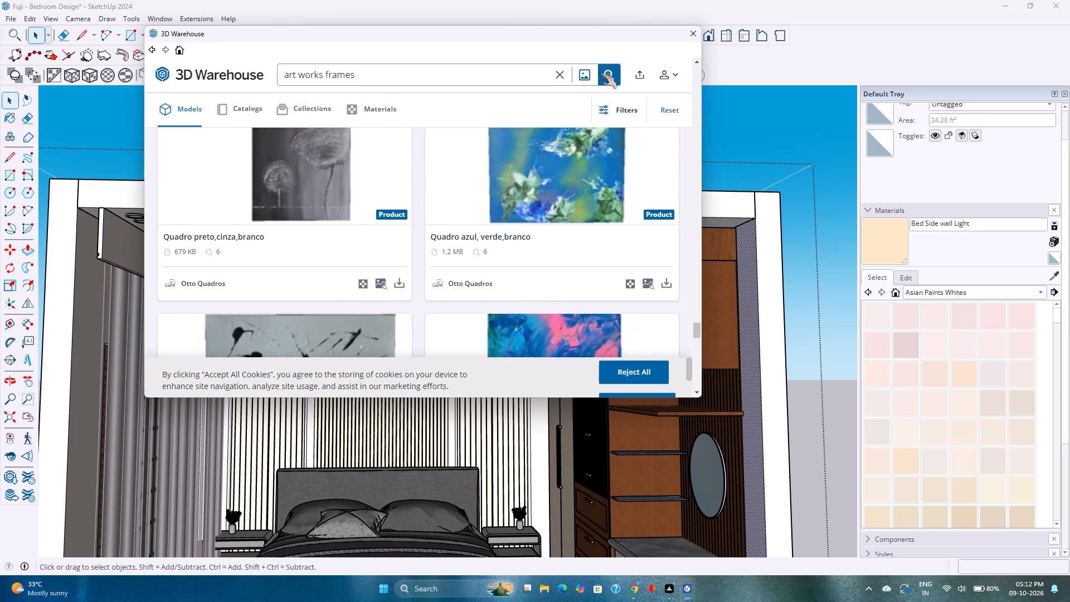
pyautogui.click(604, 73)
pyautogui.scroll(-9, 559, 282)
pyautogui.scroll(2, 533, 248)
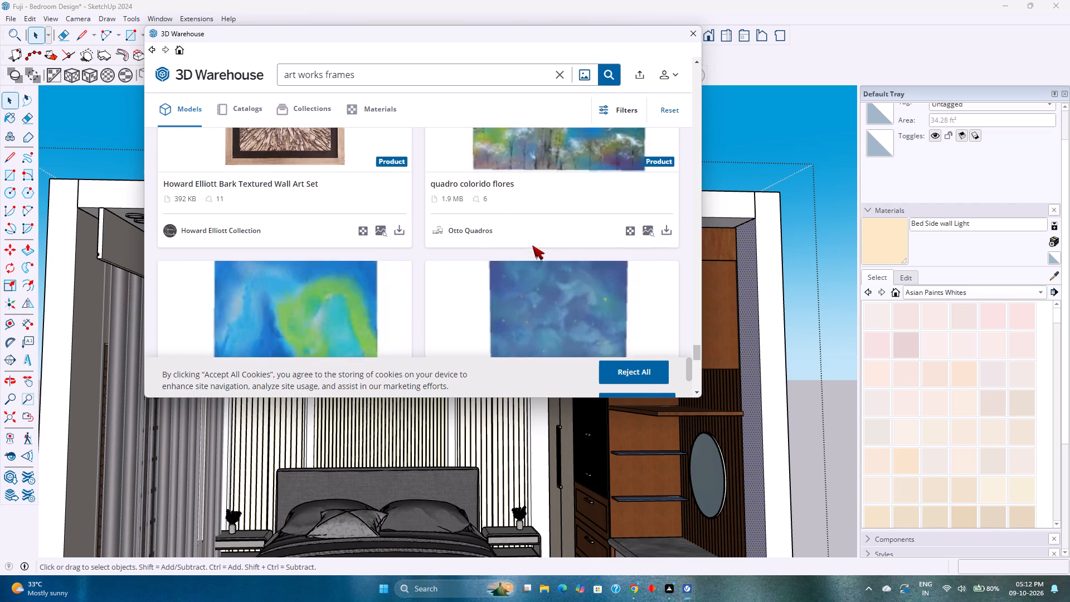
pyautogui.scroll(-9, 421, 245)
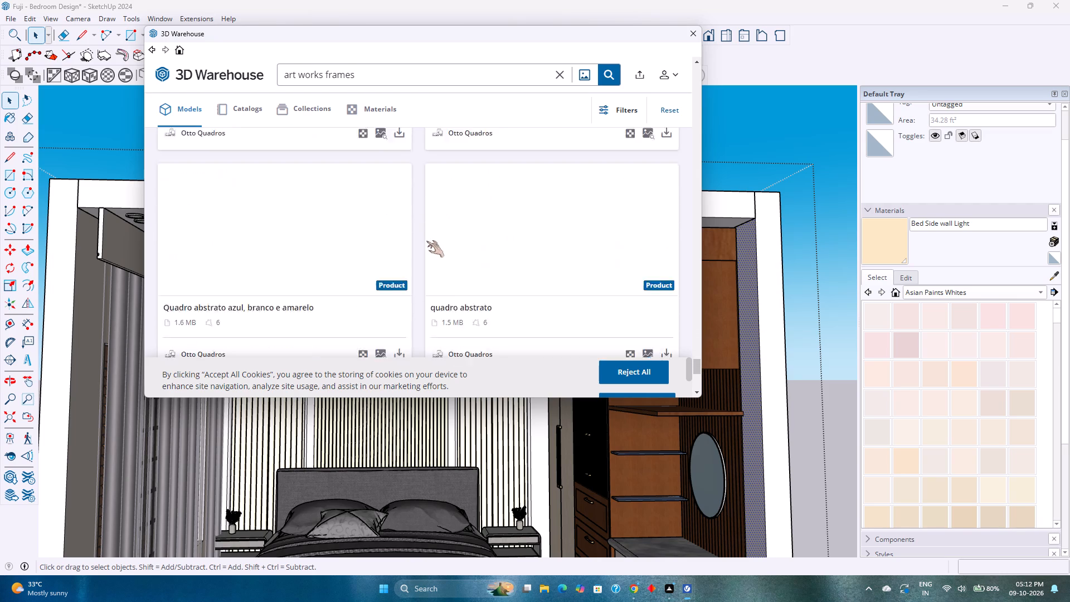
pyautogui.scroll(-3, 432, 239)
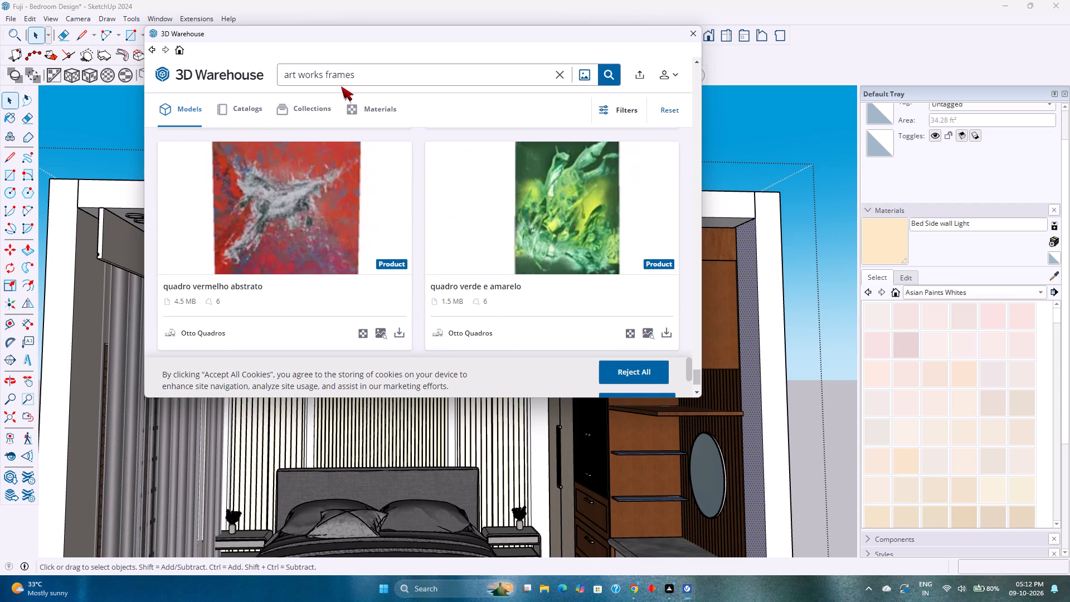
# Change the 3D Warehouse model search to "art frames" and browse the results for a picture above the bed.
pyautogui.click(325, 76)
pyautogui.press('BackSpace')
pyautogui.press('BackSpace')
pyautogui.press('BackSpace')
pyautogui.press('BackSpace')
pyautogui.press('BackSpace')
pyautogui.press('BackSpace')
pyautogui.press('Return')
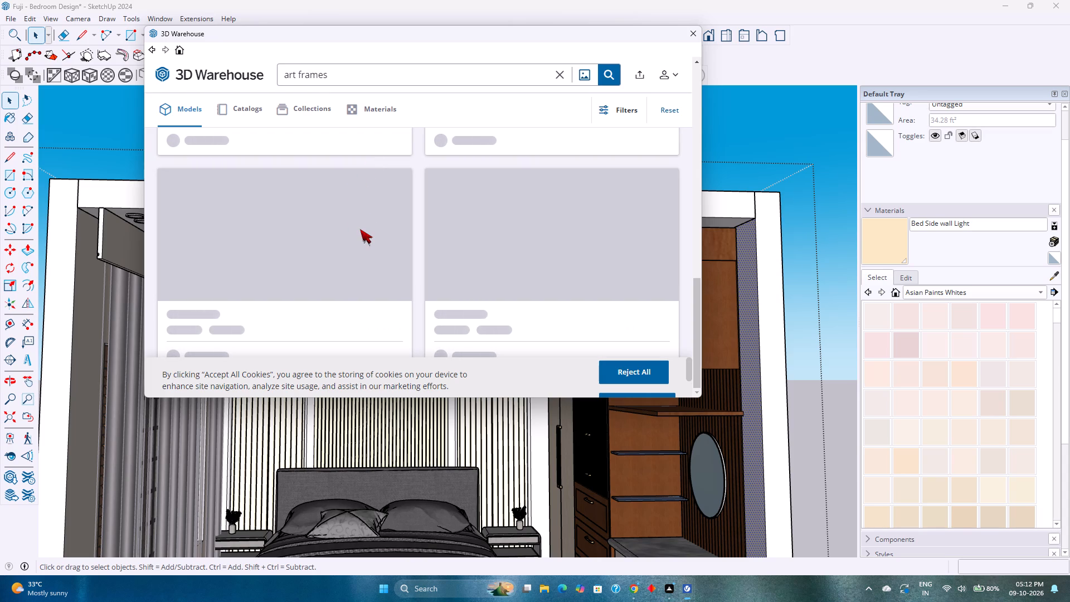
pyautogui.scroll(-1, 425, 266)
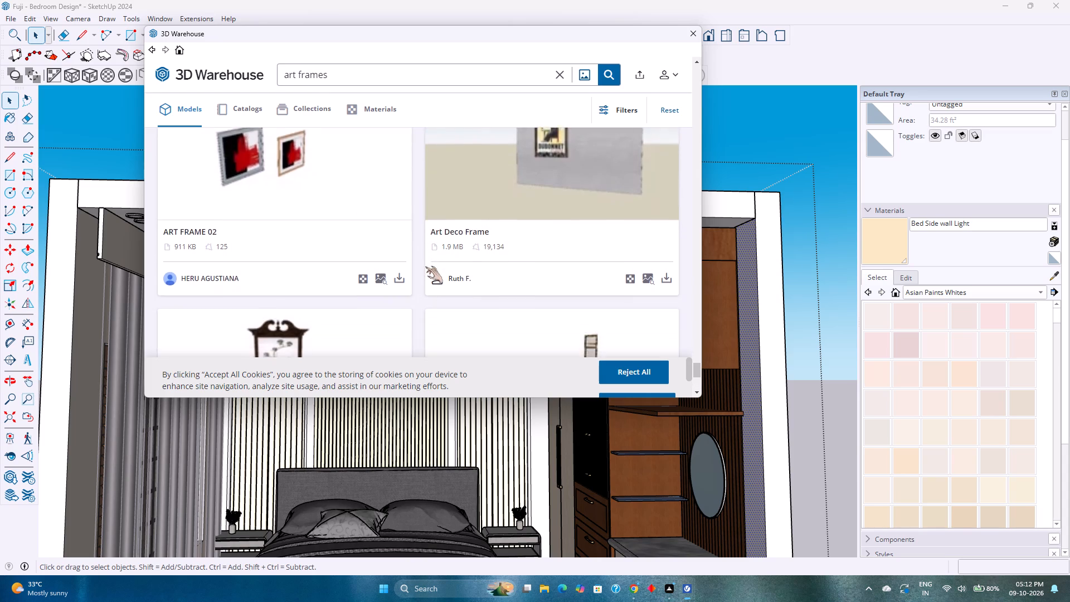
pyautogui.scroll(-1, 425, 266)
pyautogui.scroll(4, 425, 266)
pyautogui.scroll(-7, 429, 262)
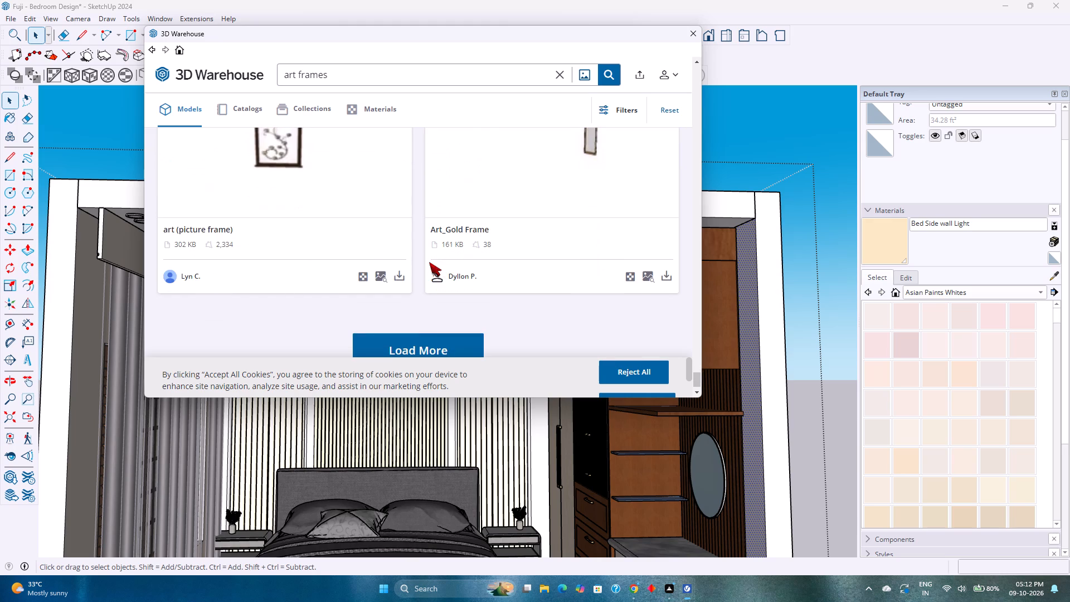
pyautogui.scroll(-4, 429, 262)
pyautogui.scroll(14, 429, 262)
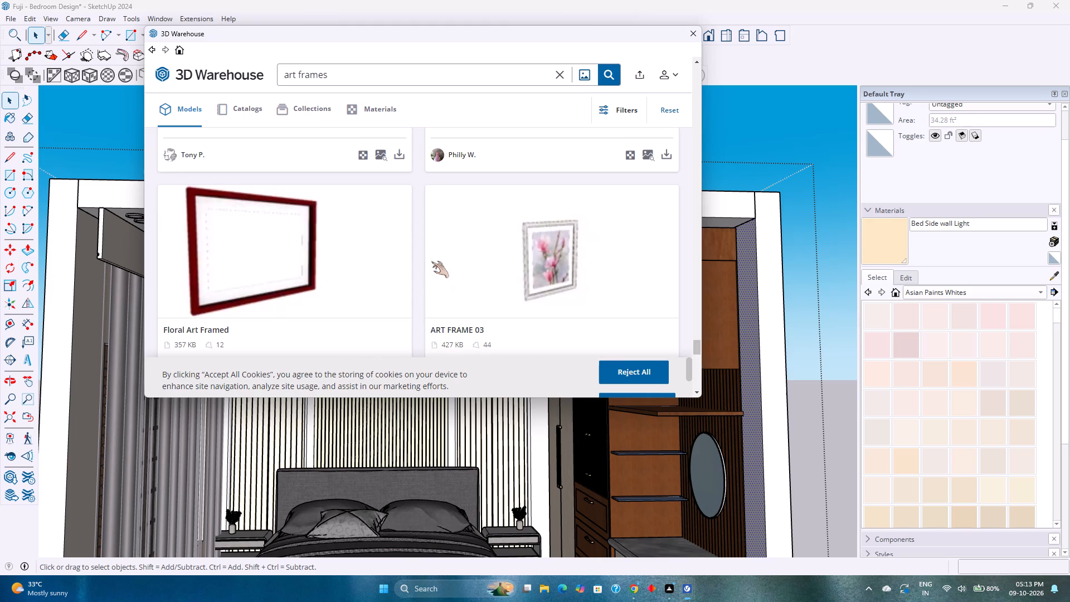
pyautogui.scroll(6, 431, 261)
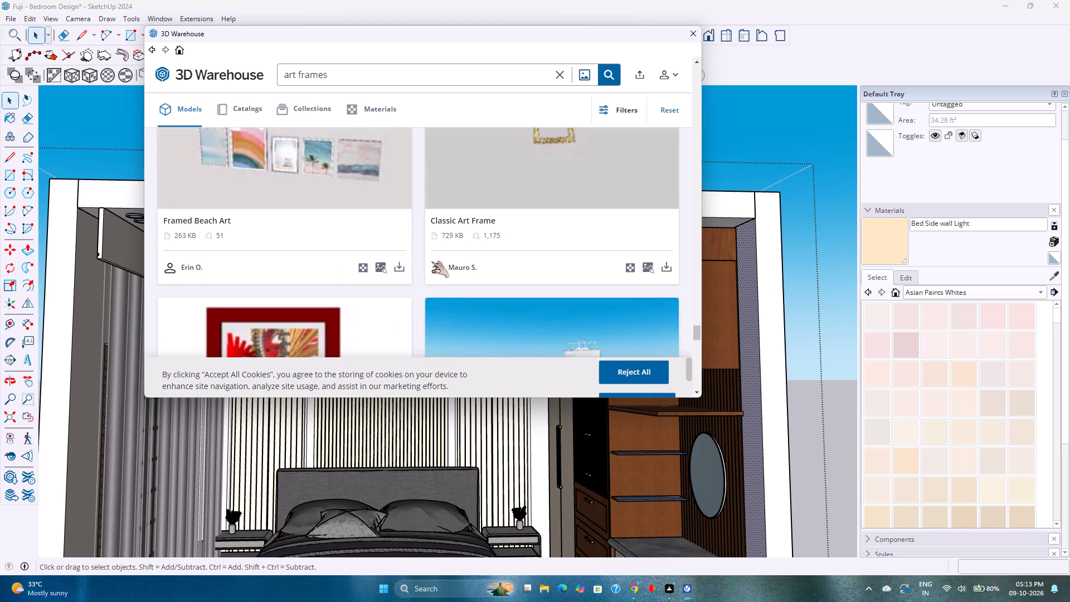
pyautogui.scroll(11, 431, 261)
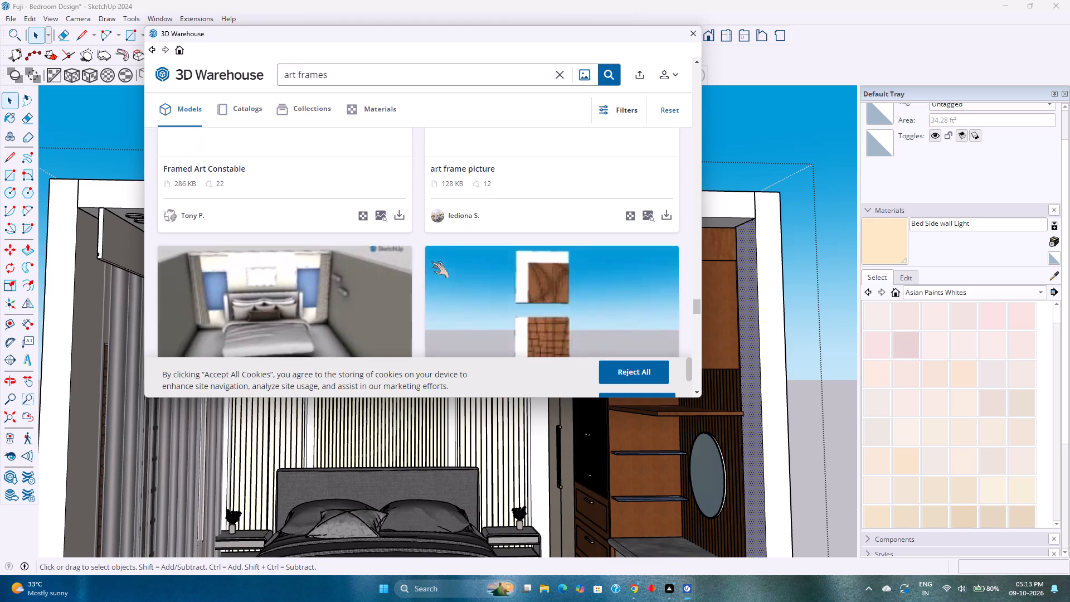
pyautogui.scroll(6, 431, 261)
pyautogui.scroll(-3, 448, 259)
pyautogui.scroll(4, 448, 259)
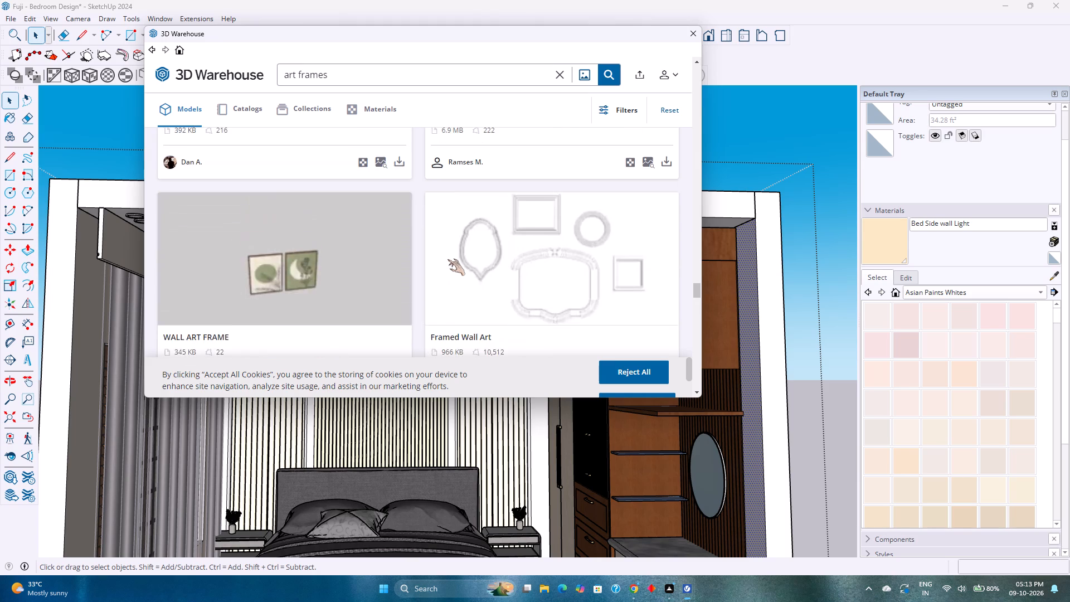
pyautogui.scroll(7, 448, 259)
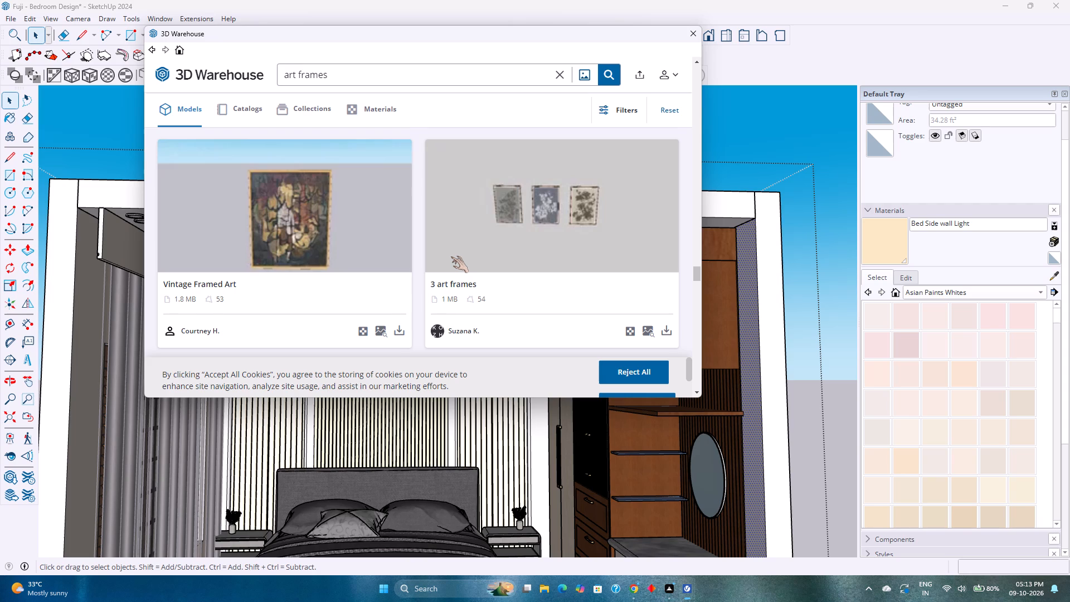
pyautogui.scroll(2, 451, 256)
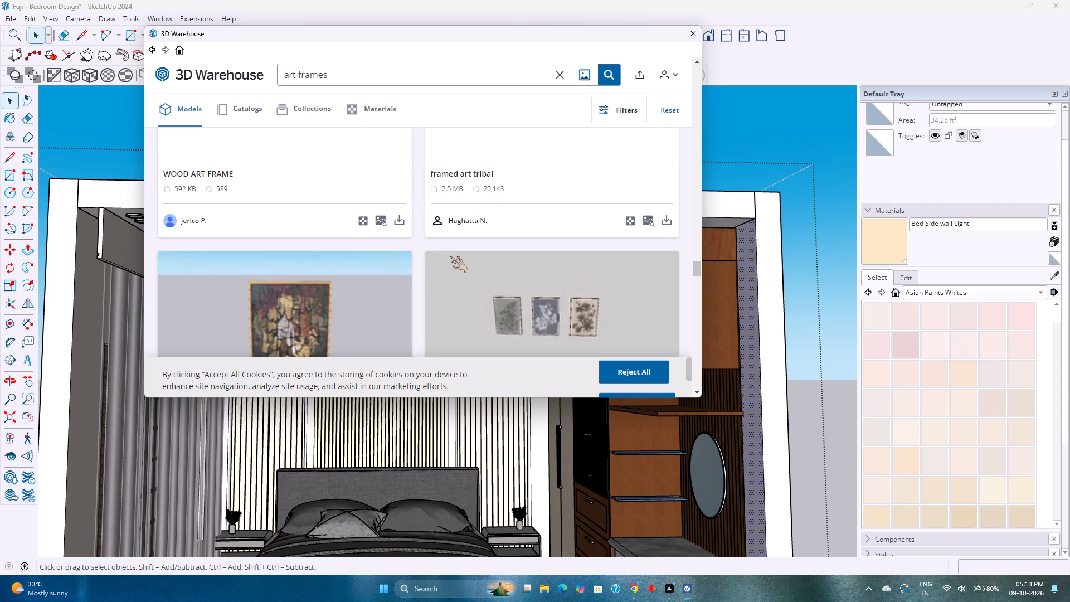
pyautogui.scroll(-2, 450, 256)
pyautogui.scroll(-1, 349, 265)
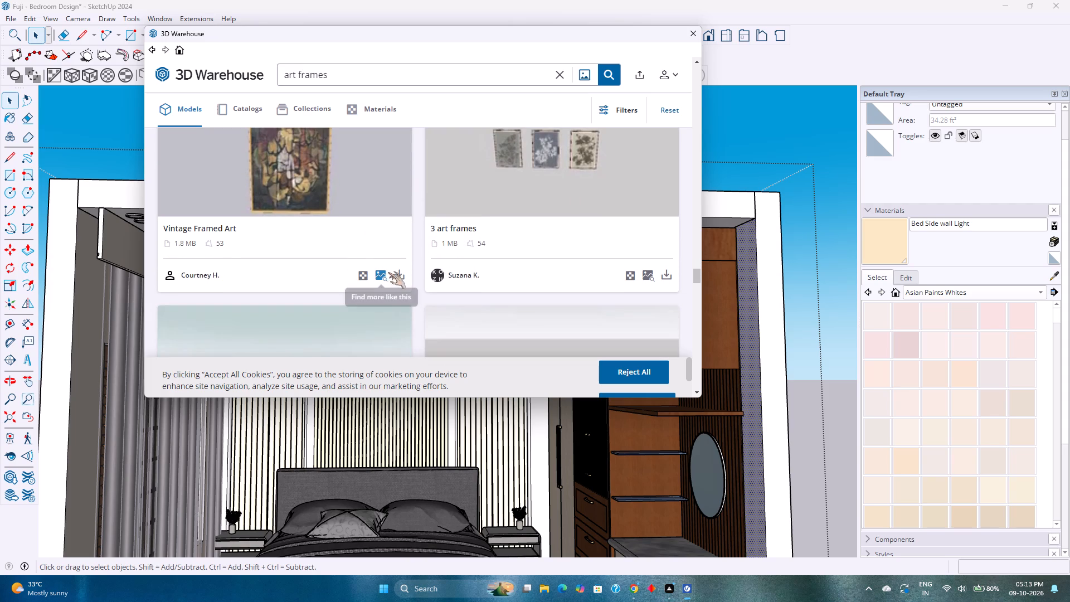
# Load the "Vintage Framed Art" model into the design and place it on the fluted panel above the headboard.
pyautogui.click(397, 273)
pyautogui.click(385, 226)
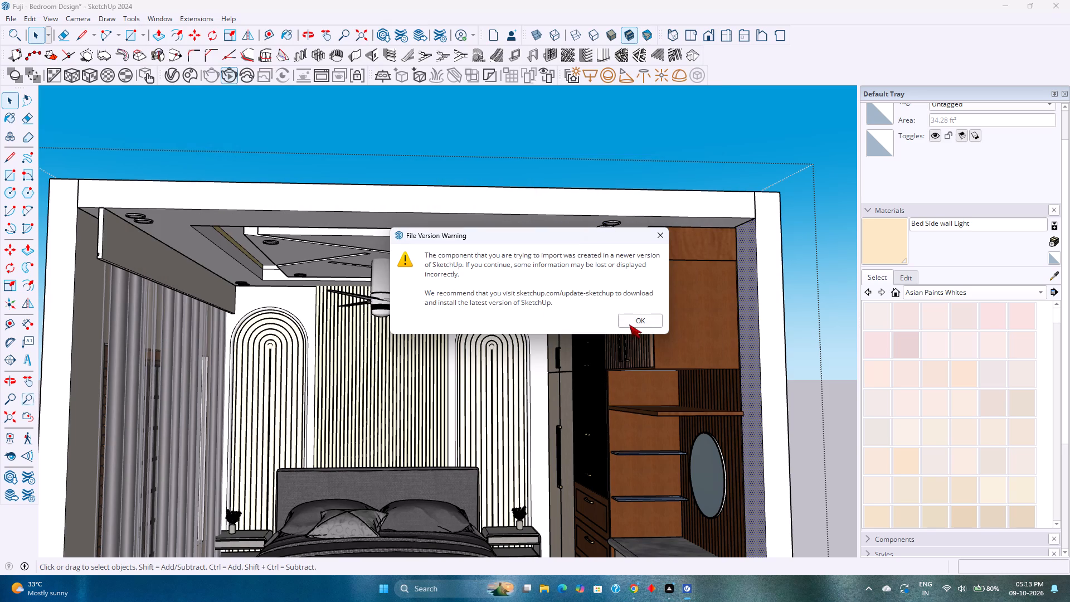
pyautogui.click(629, 324)
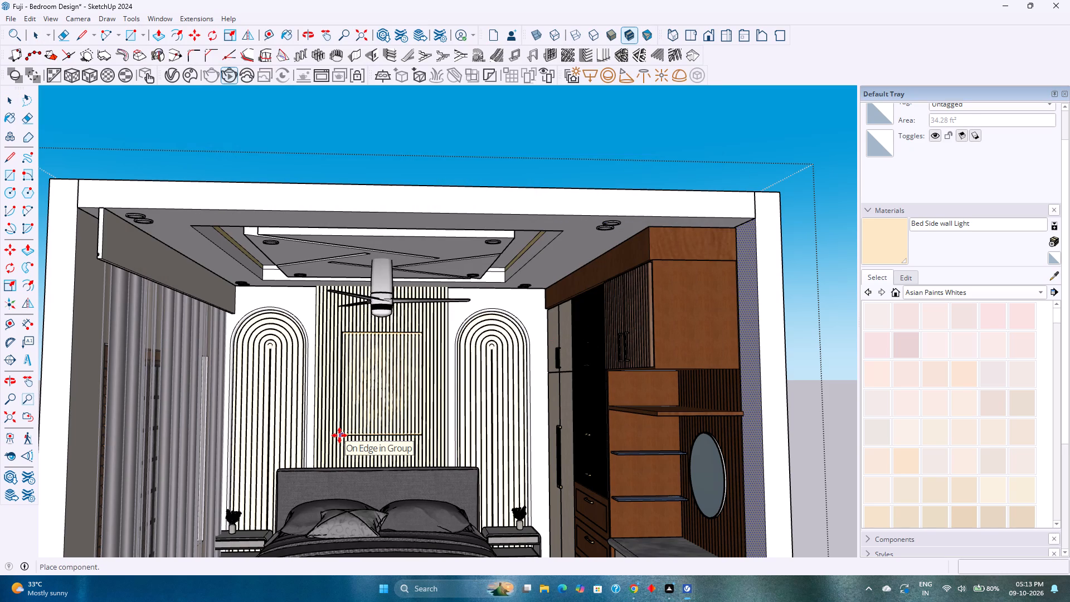
pyautogui.click(339, 435)
# Move the framed art about 1 9/16" along the green axis, out from the fluted panel behind it.
pyautogui.scroll(6, 469, 352)
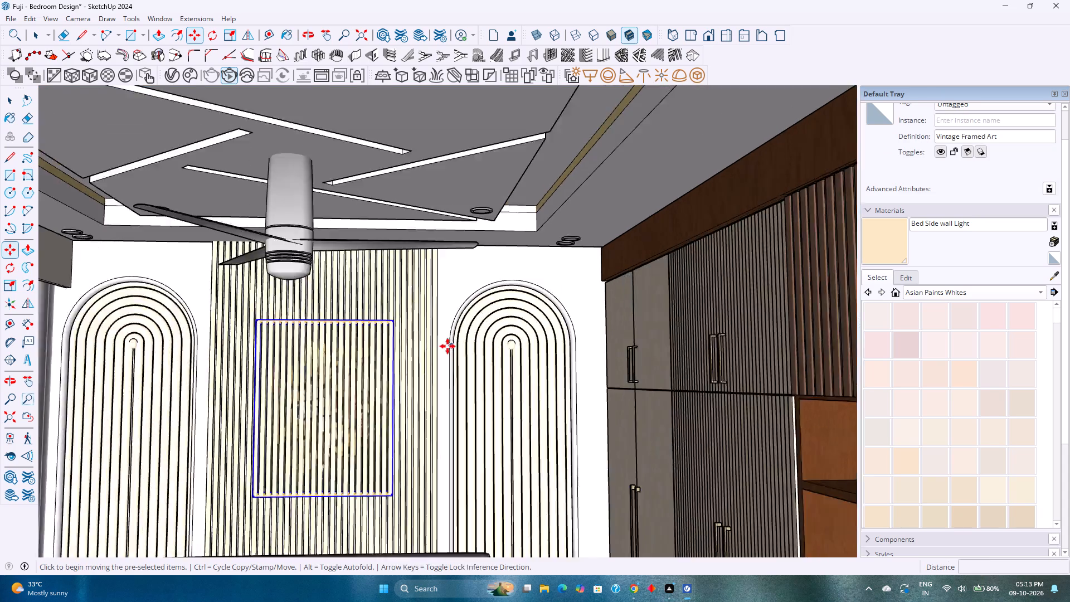
pyautogui.moveTo(439, 348); pyautogui.dragTo(358, 370, button='middle')
pyautogui.scroll(13, 377, 311)
pyautogui.moveTo(378, 331); pyautogui.dragTo(367, 343, button='middle')
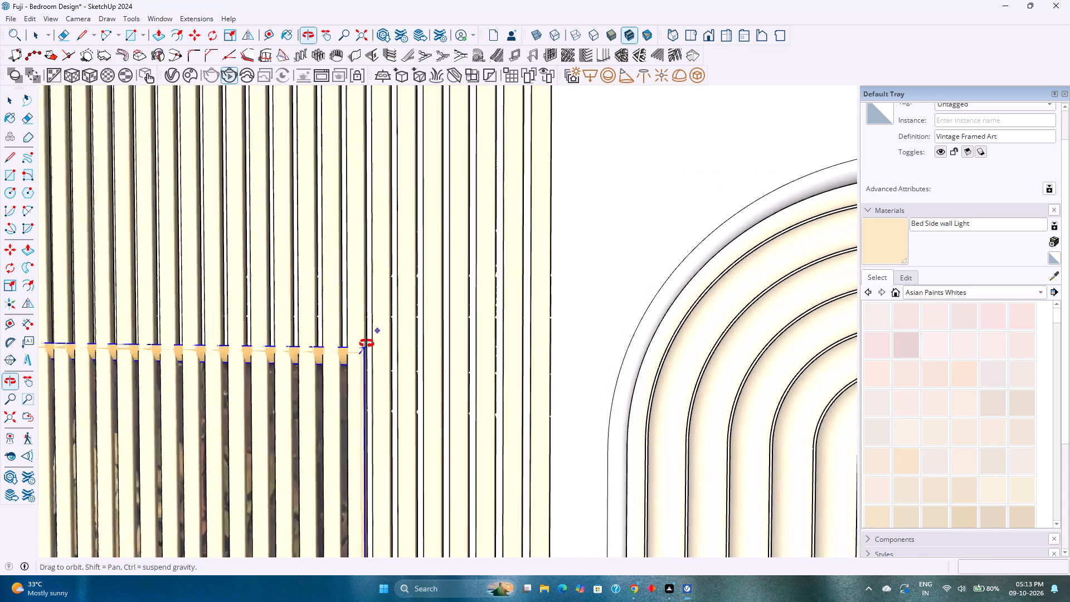
pyautogui.moveTo(367, 343); pyautogui.dragTo(273, 377, button='middle')
pyautogui.scroll(5, 377, 325)
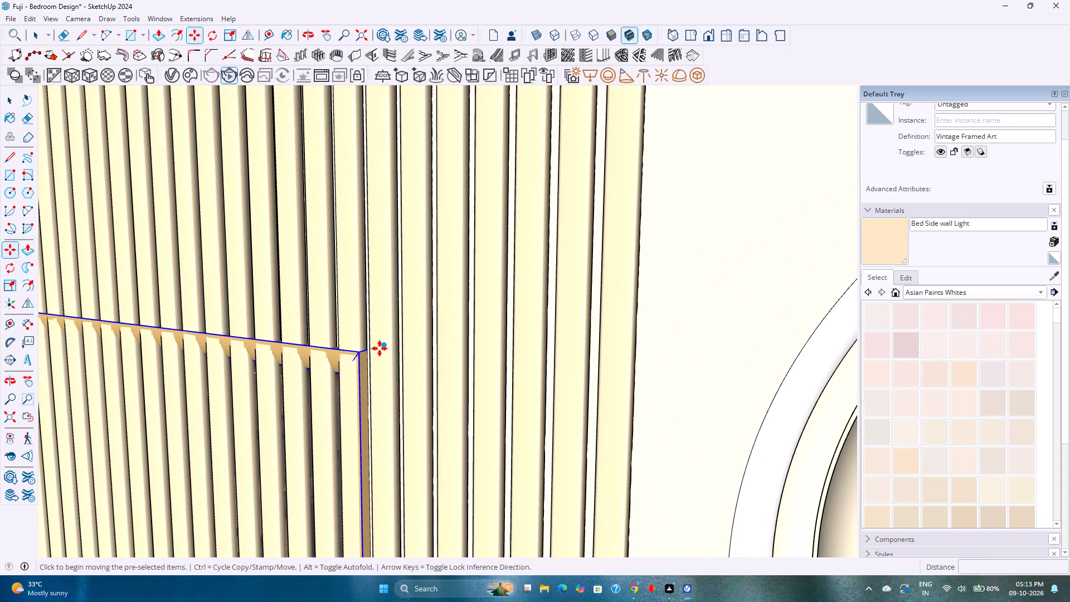
pyautogui.click(381, 347)
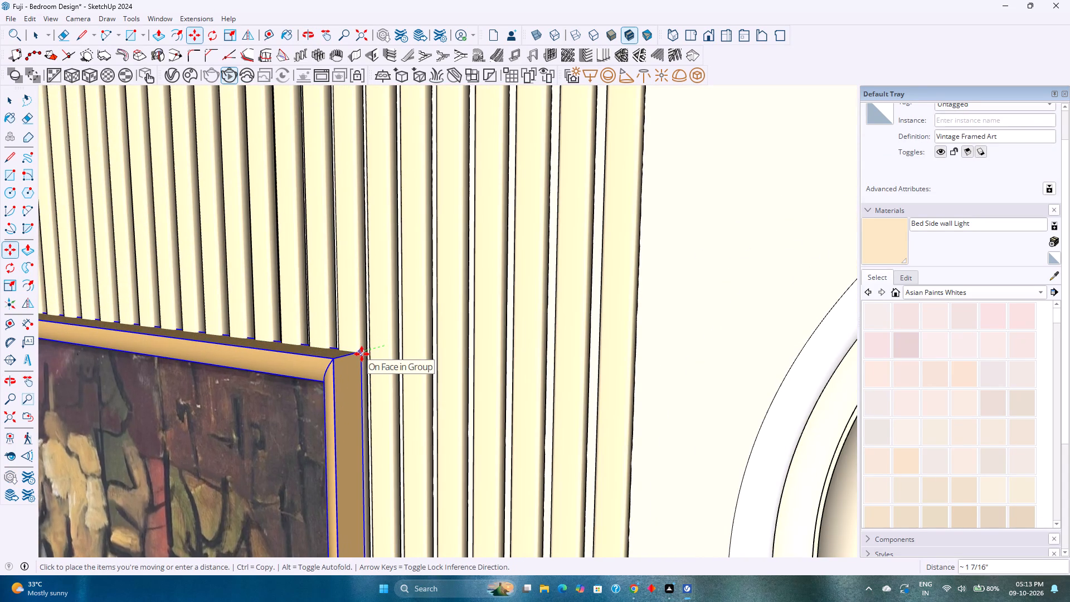
pyautogui.press('Left')
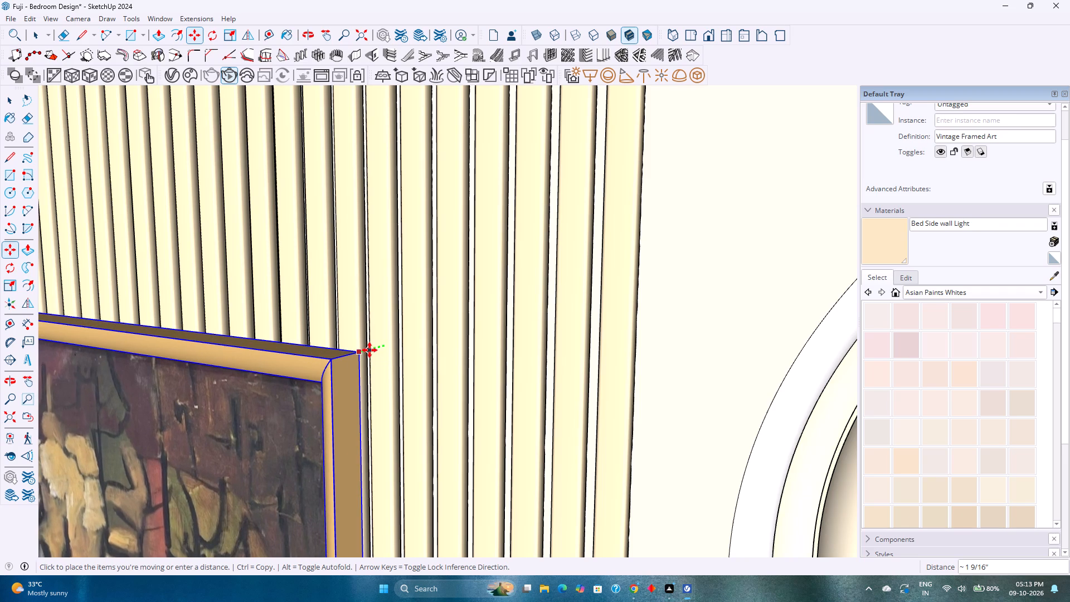
pyautogui.click(369, 350)
# Examine how the back edge of the framed art sits against the fluted panel, from the side and from the room.
pyautogui.moveTo(370, 350); pyautogui.dragTo(135, 352, button='middle')
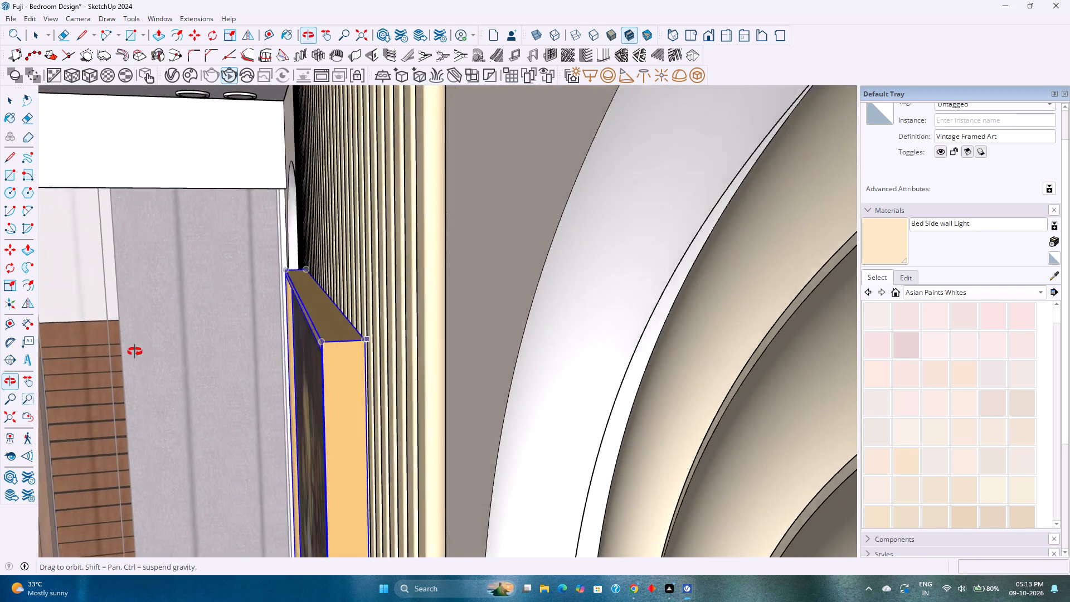
pyautogui.moveTo(135, 352); pyautogui.dragTo(104, 300, button='middle')
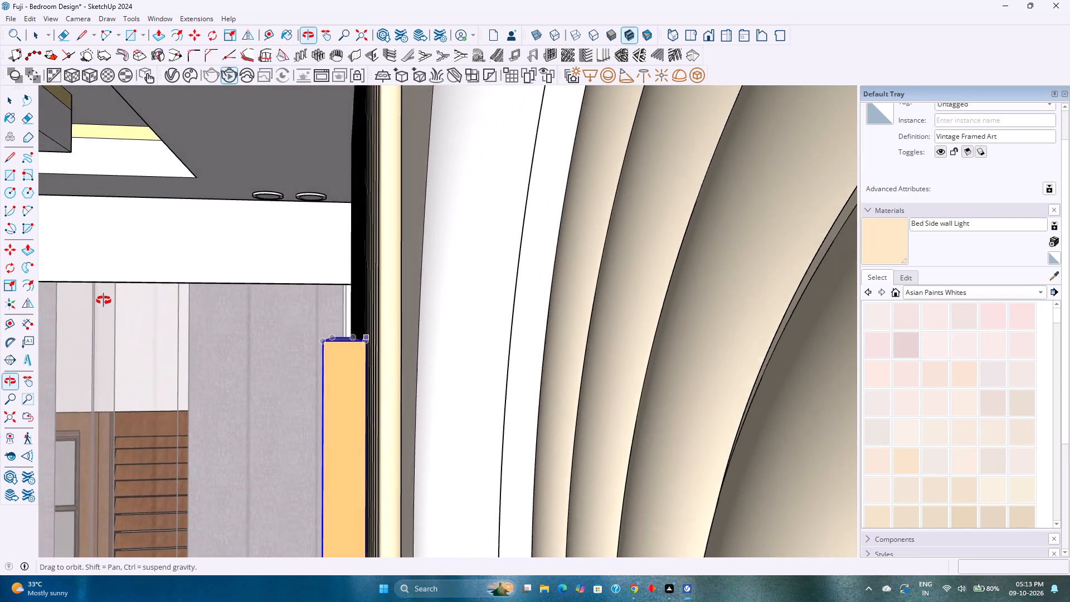
pyautogui.moveTo(104, 300); pyautogui.dragTo(93, 300, button='middle')
pyautogui.scroll(3, 349, 332)
pyautogui.moveTo(385, 356); pyautogui.dragTo(385, 356, button='middle')
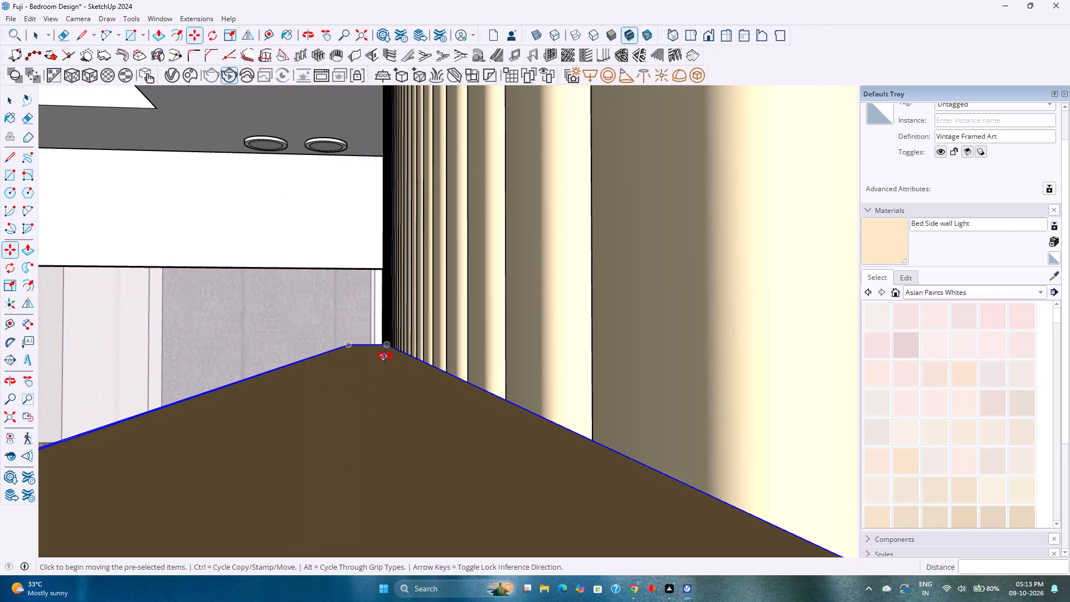
pyautogui.moveTo(385, 356); pyautogui.dragTo(372, 352, button='middle')
pyautogui.scroll(5, 396, 336)
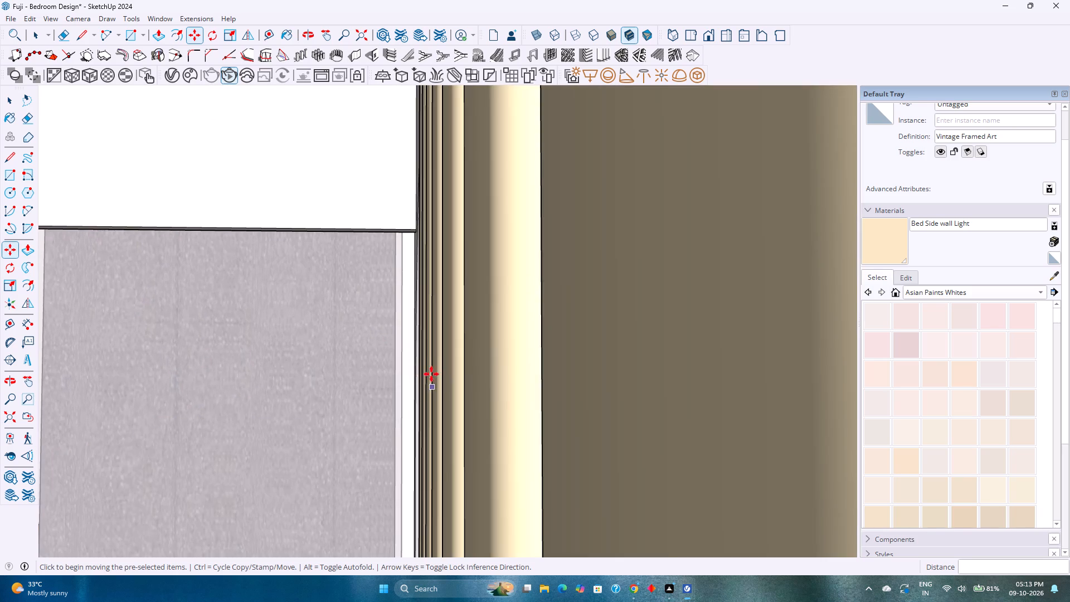
pyautogui.scroll(-13, 431, 368)
pyautogui.moveTo(450, 478); pyautogui.dragTo(455, 418, button='middle')
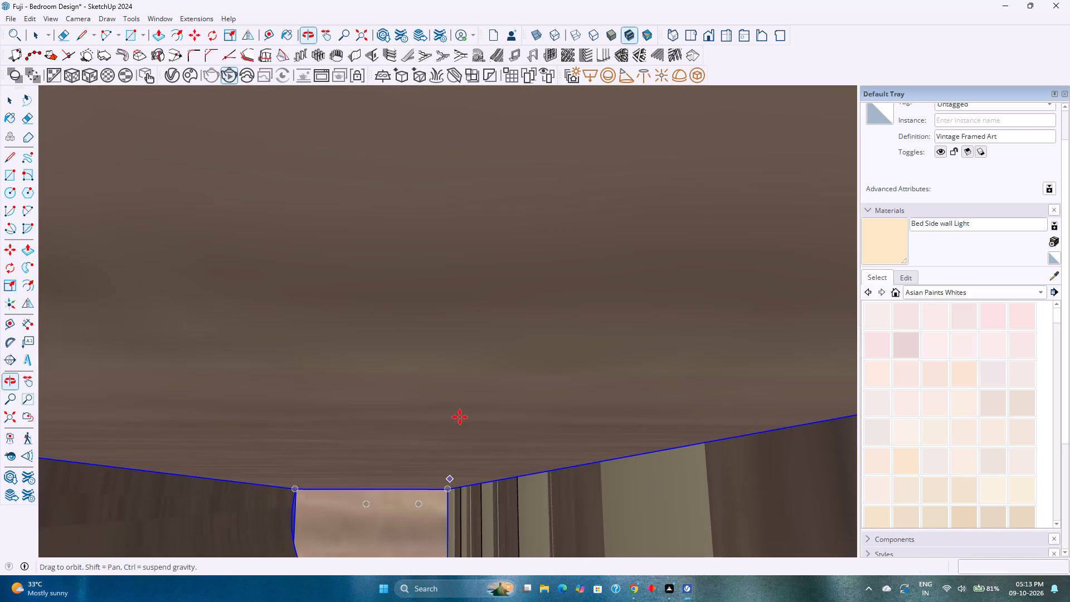
pyautogui.scroll(-10, 462, 416)
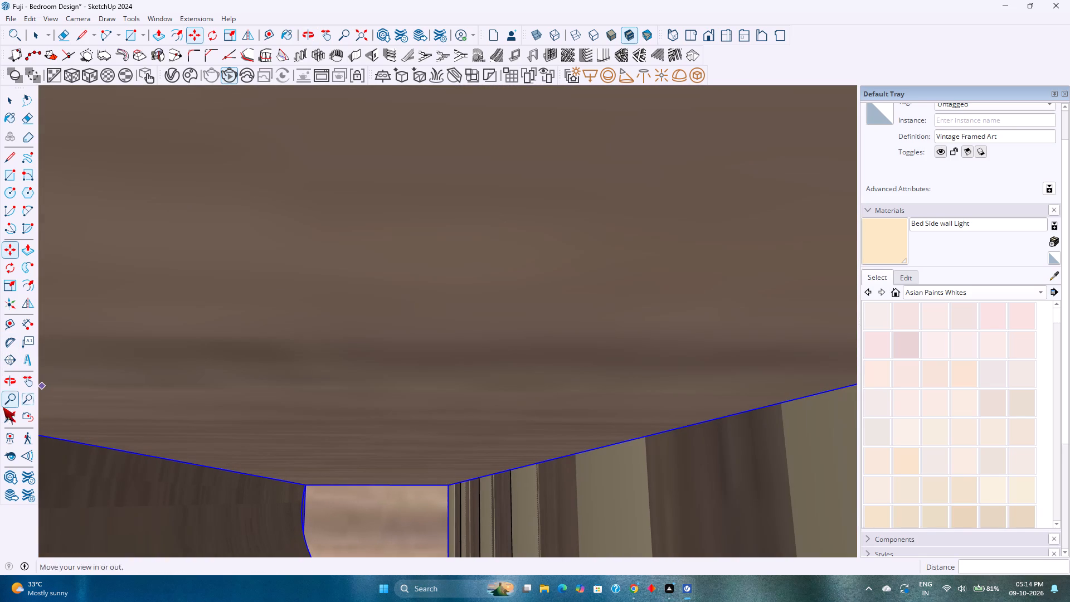
pyautogui.click(5, 415)
pyautogui.moveTo(303, 401); pyautogui.dragTo(523, 462, button='middle')
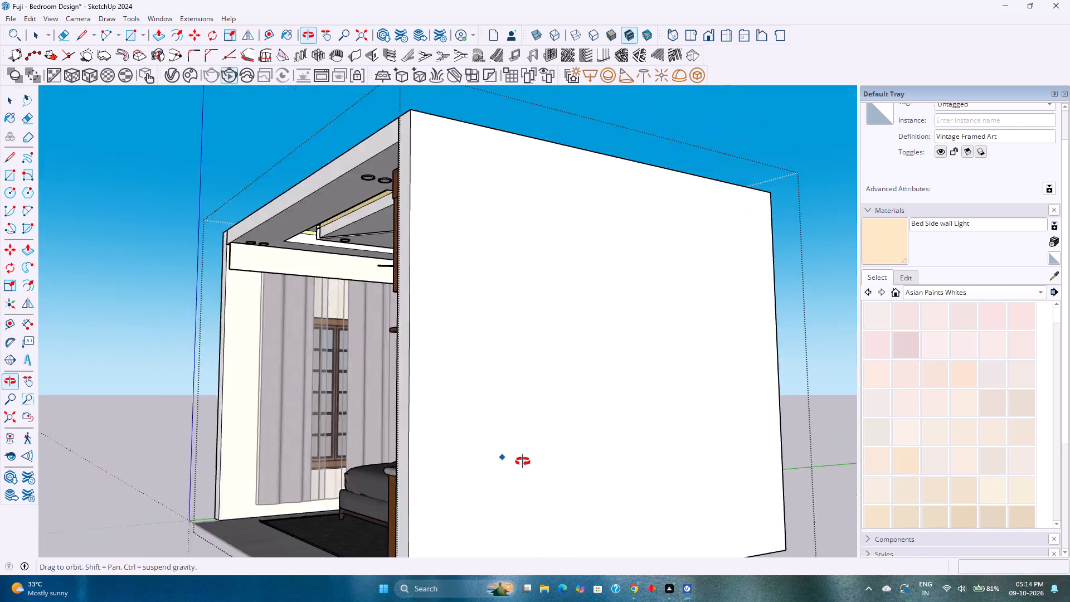
pyautogui.moveTo(523, 462); pyautogui.dragTo(639, 489, button='middle')
pyautogui.scroll(10, 552, 277)
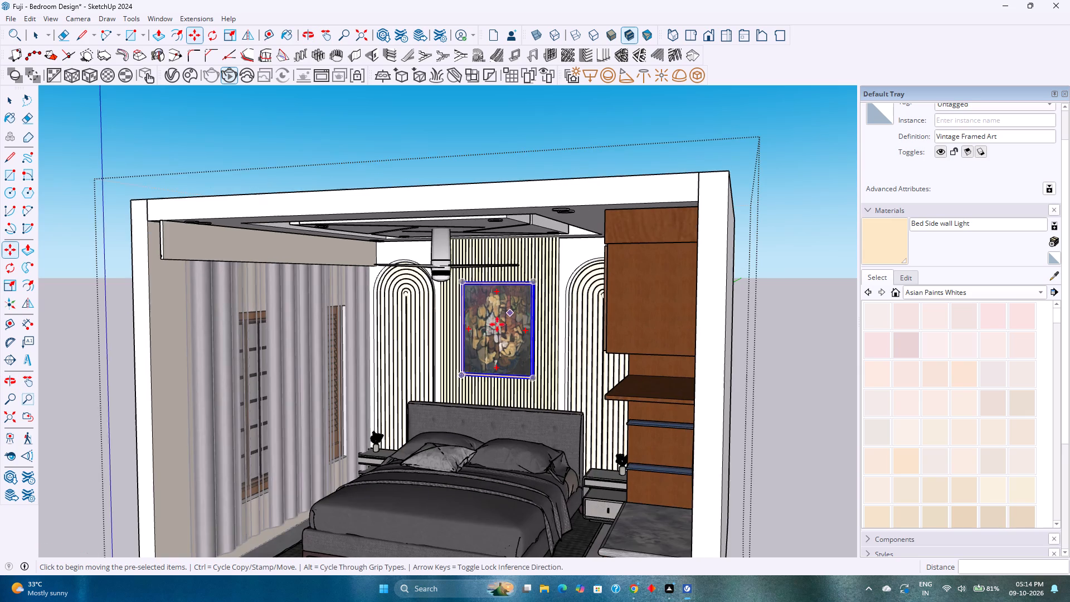
pyautogui.scroll(19, 537, 280)
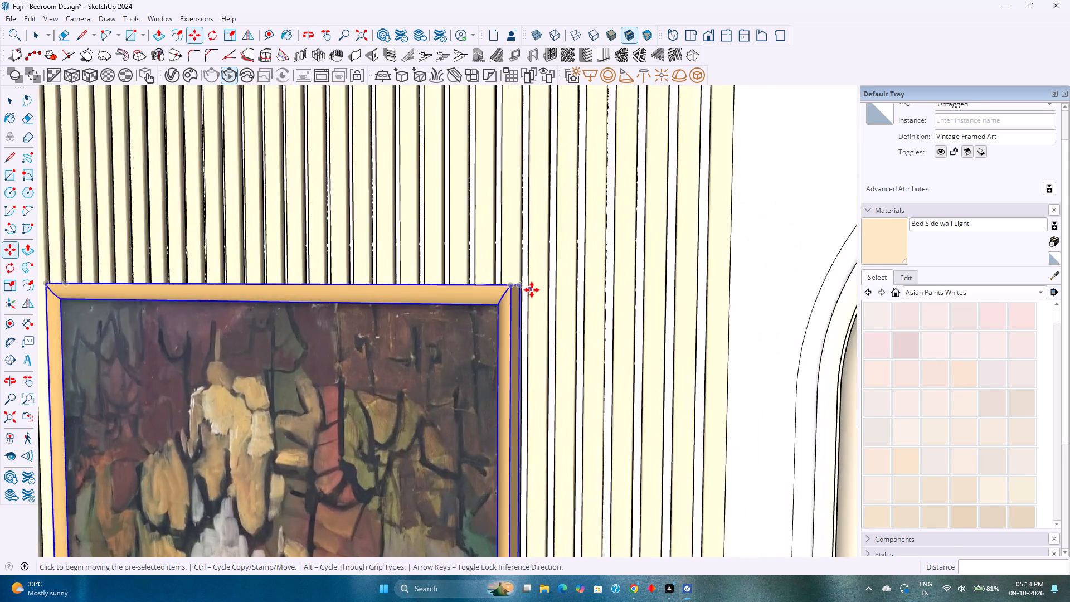
pyautogui.scroll(14, 532, 290)
pyautogui.moveTo(527, 296); pyautogui.dragTo(464, 342, button='middle')
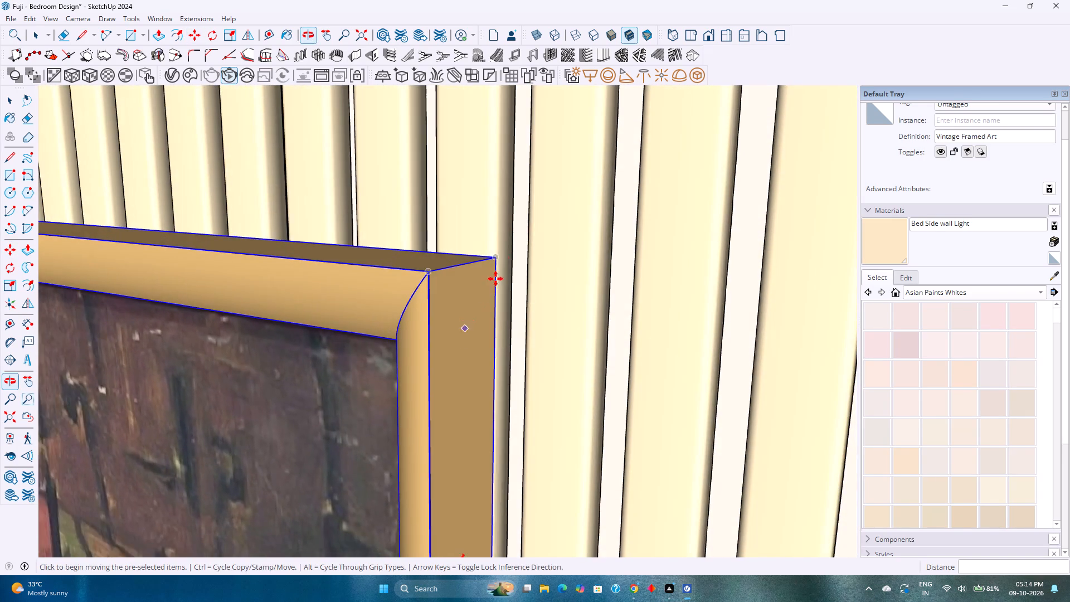
pyautogui.scroll(8, 509, 259)
pyautogui.moveTo(491, 261); pyautogui.dragTo(260, 299, button='middle')
pyautogui.scroll(12, 470, 264)
pyautogui.moveTo(492, 292); pyautogui.dragTo(421, 269, button='middle')
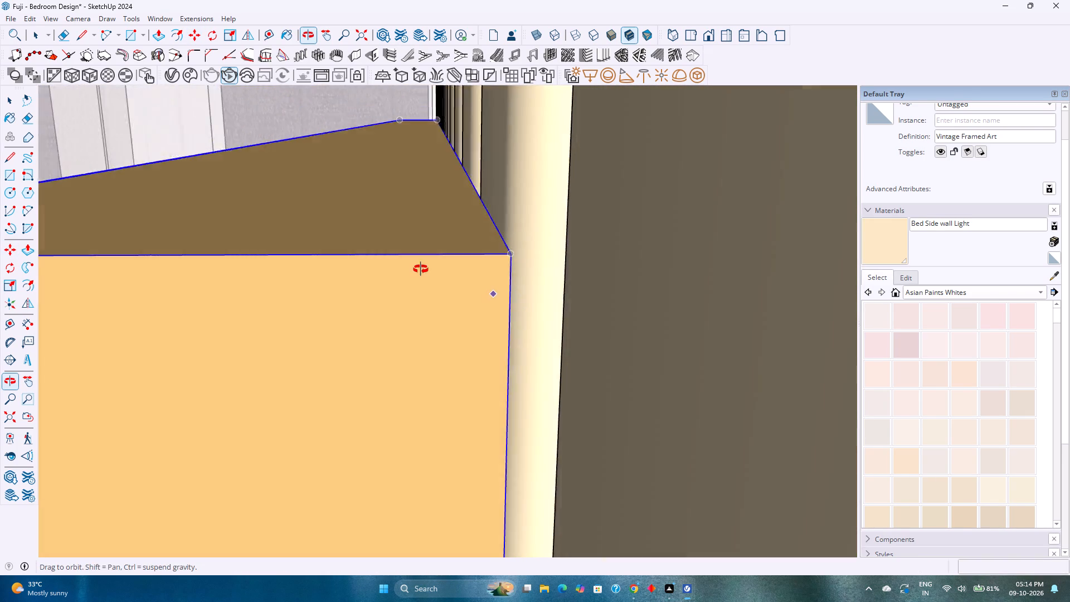
pyautogui.moveTo(421, 269); pyautogui.dragTo(412, 241, button='middle')
pyautogui.scroll(8, 509, 261)
pyautogui.moveTo(508, 272); pyautogui.dragTo(497, 270, button='middle')
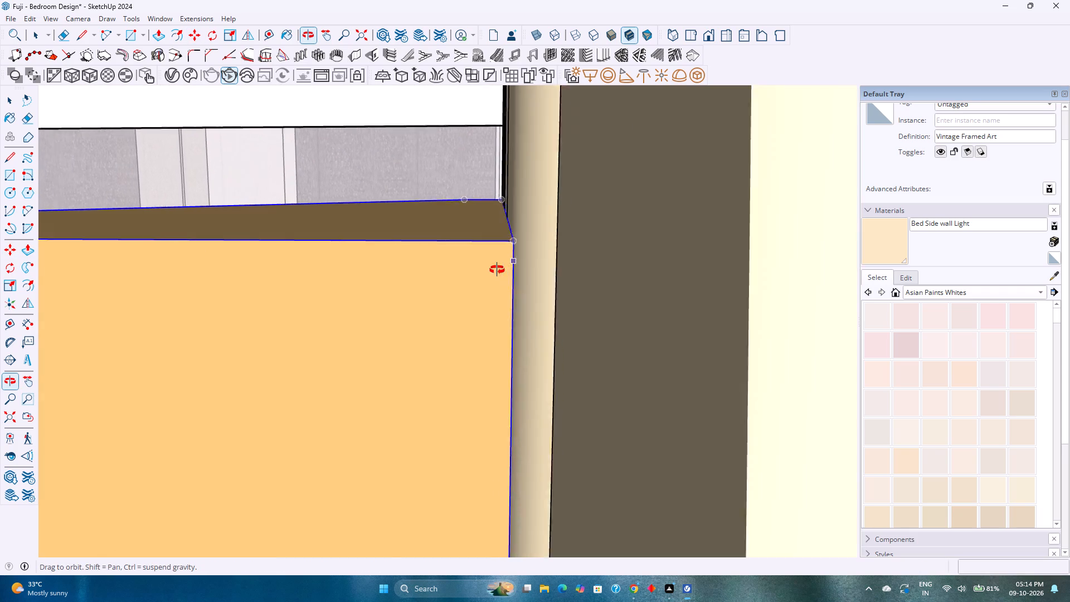
pyautogui.moveTo(497, 270); pyautogui.dragTo(509, 245, button='middle')
pyautogui.scroll(7, 517, 249)
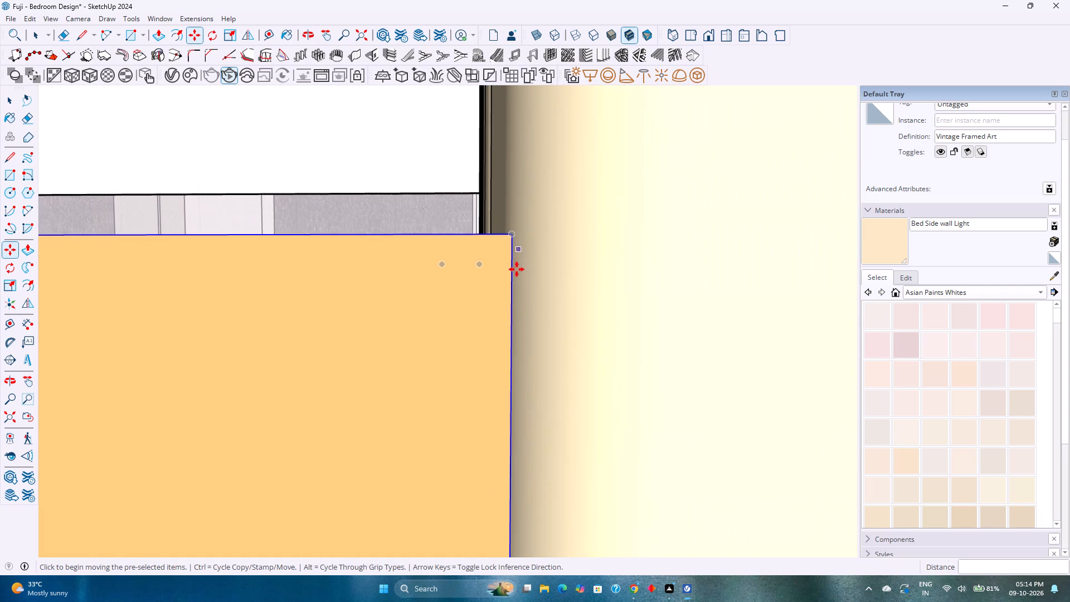
pyautogui.scroll(5, 517, 269)
pyautogui.moveTo(517, 269); pyautogui.dragTo(537, 323, button='middle')
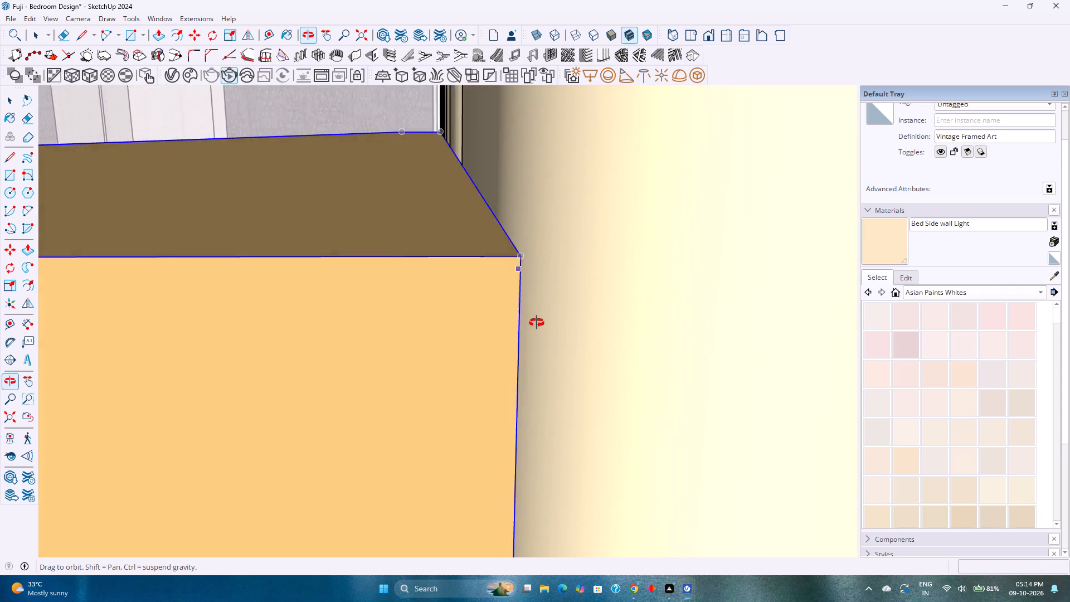
pyautogui.moveTo(537, 323); pyautogui.dragTo(669, 326, button='middle')
pyautogui.scroll(-3, 669, 325)
pyautogui.press('space')
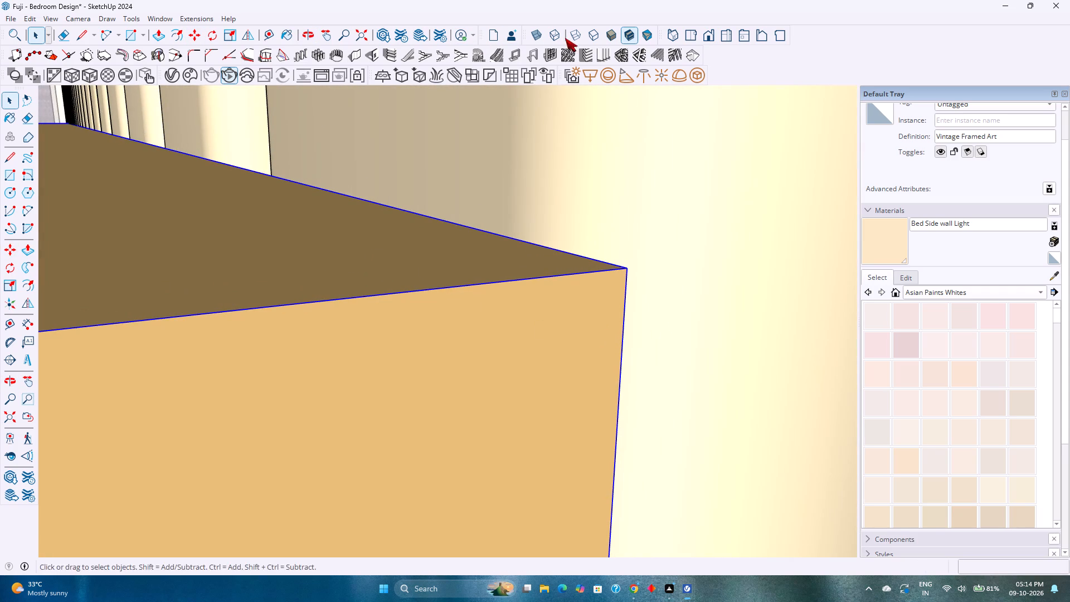
pyautogui.click(3, 422)
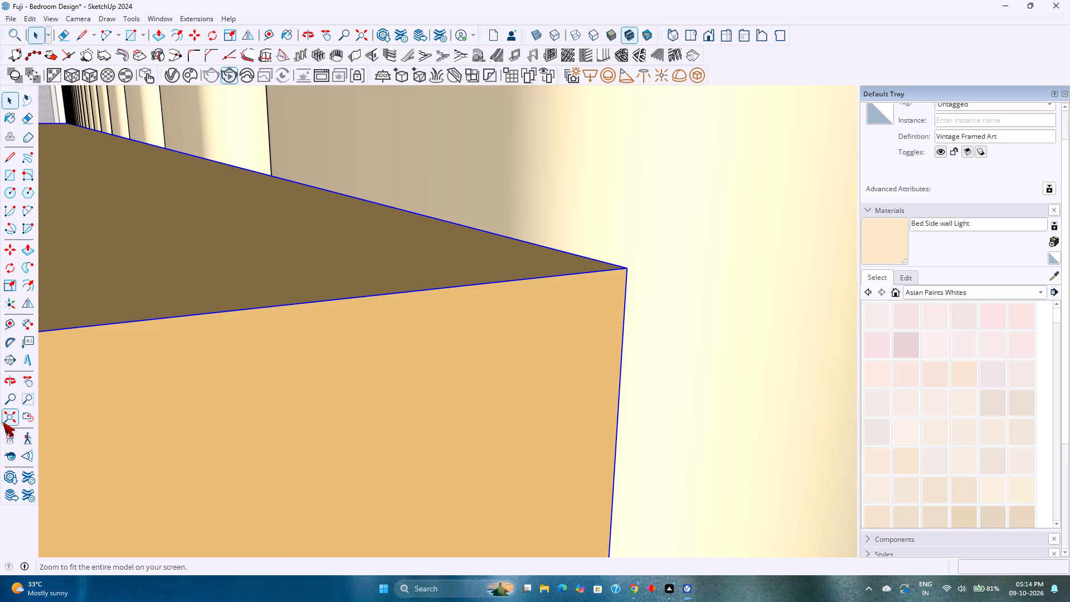
pyautogui.moveTo(235, 425); pyautogui.dragTo(358, 441, button='middle')
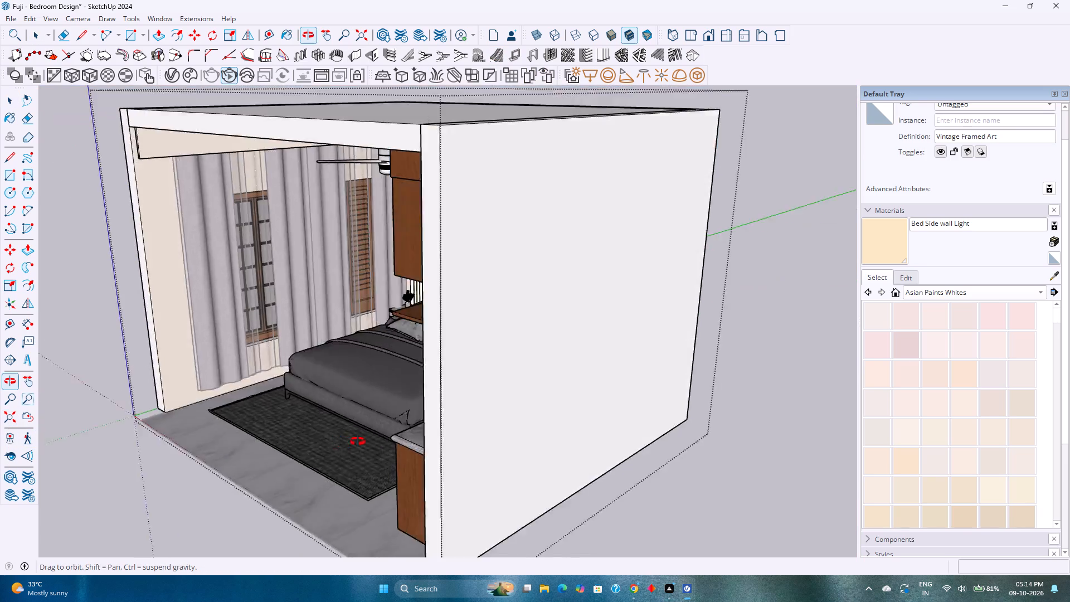
# Switch to the standard Front view and frame the bed wall with its framed art for the V-Ray render.
pyautogui.moveTo(358, 441); pyautogui.dragTo(557, 399, button='middle')
pyautogui.scroll(-1, 494, 429)
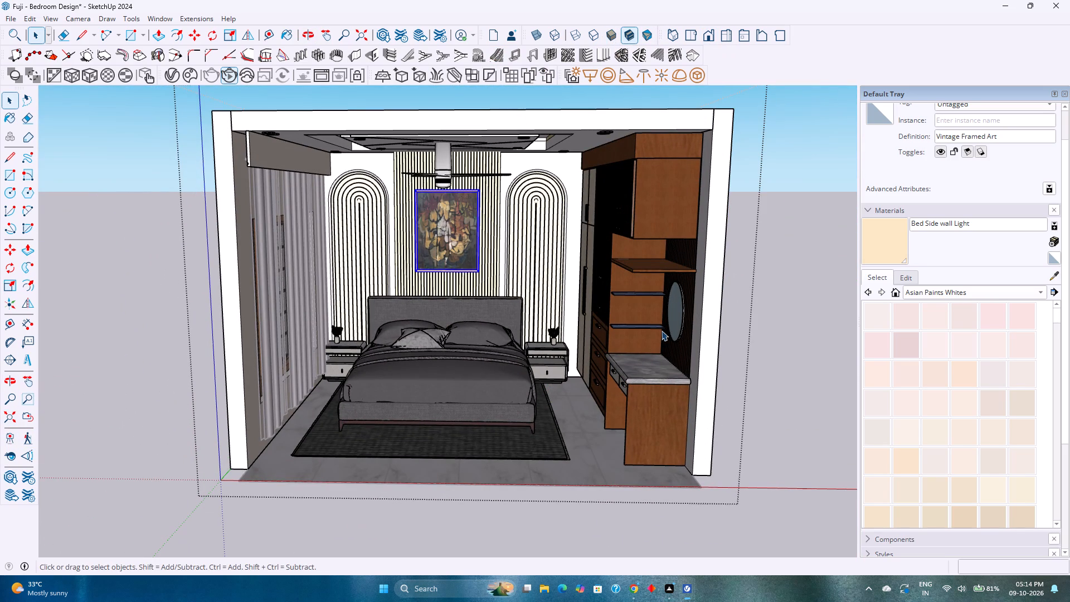
pyautogui.press('Escape')
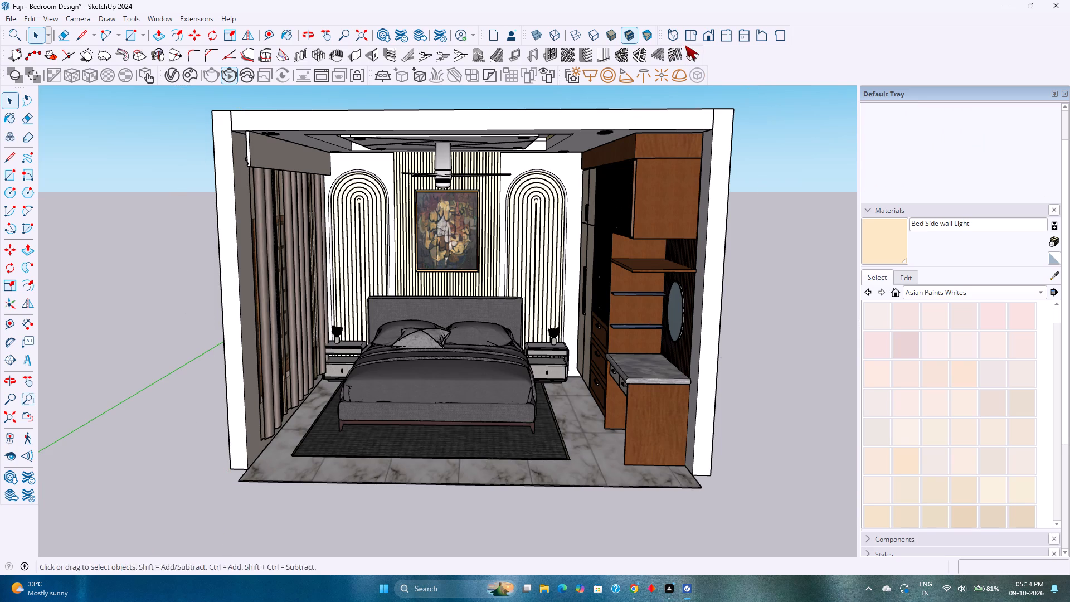
pyautogui.click(706, 33)
pyautogui.scroll(1, 442, 365)
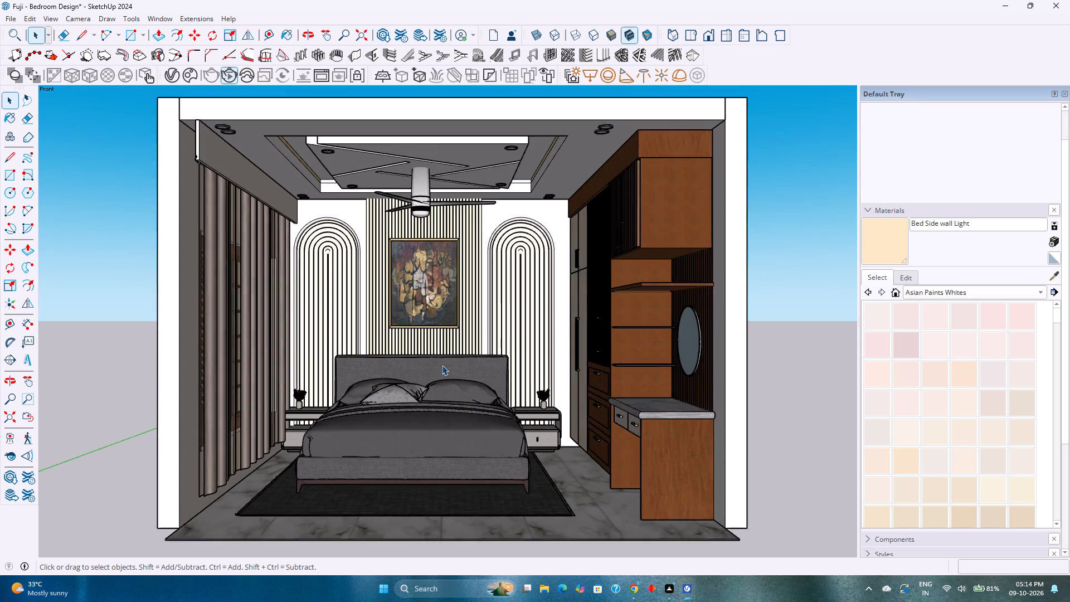
pyautogui.scroll(2, 442, 365)
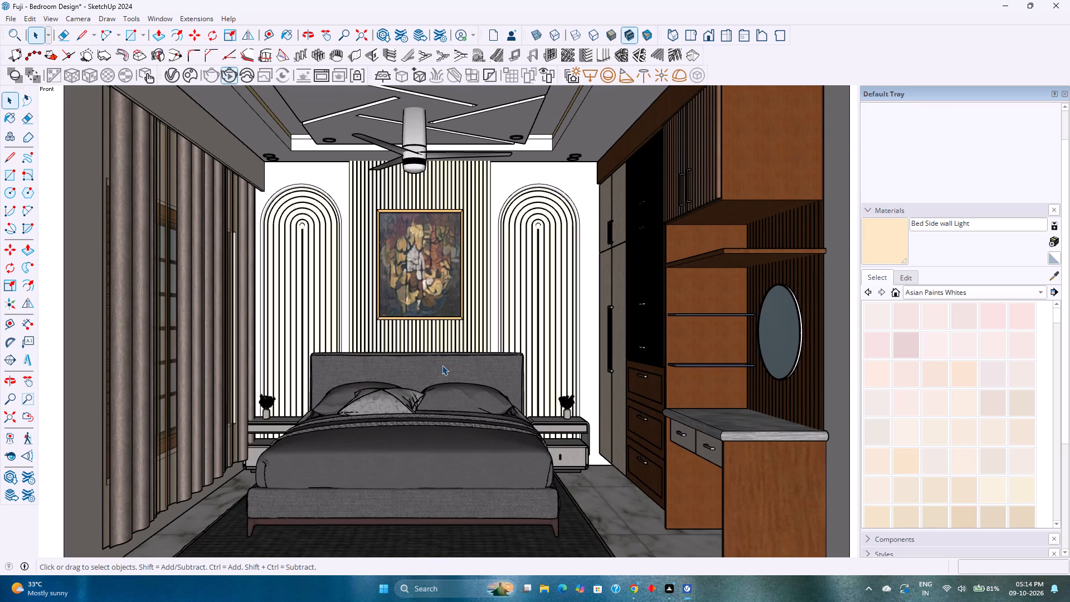
pyautogui.keyDown('shift'); pyautogui.moveTo(442, 365); pyautogui.dragTo(451, 369, button='middle'); pyautogui.keyUp('shift')
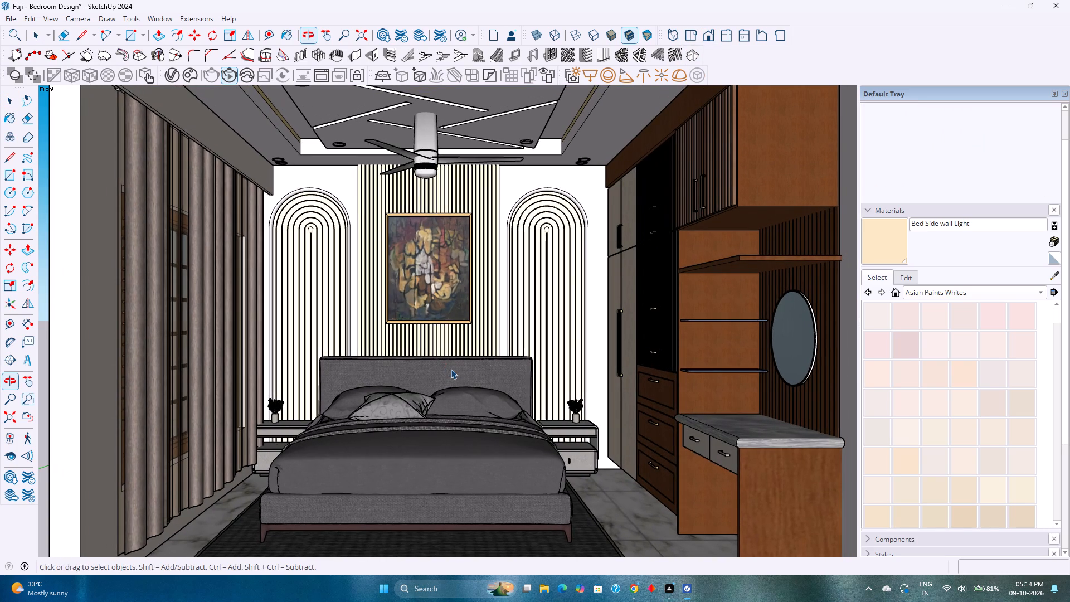
pyautogui.scroll(1, 451, 369)
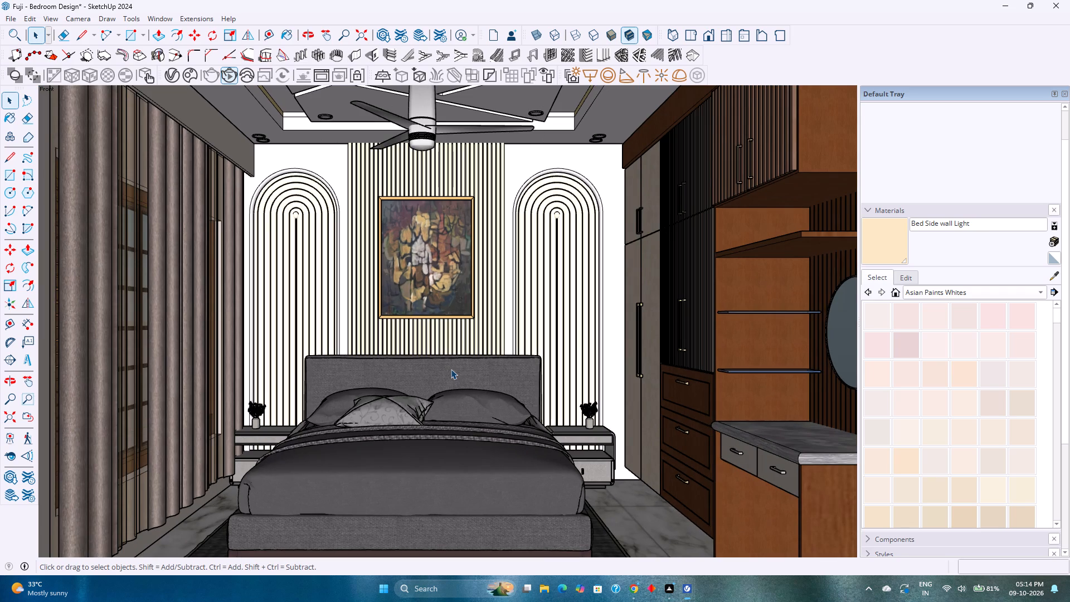
pyautogui.keyDown('shift'); pyautogui.moveTo(464, 376); pyautogui.dragTo(410, 361, button='middle'); pyautogui.keyUp('shift')
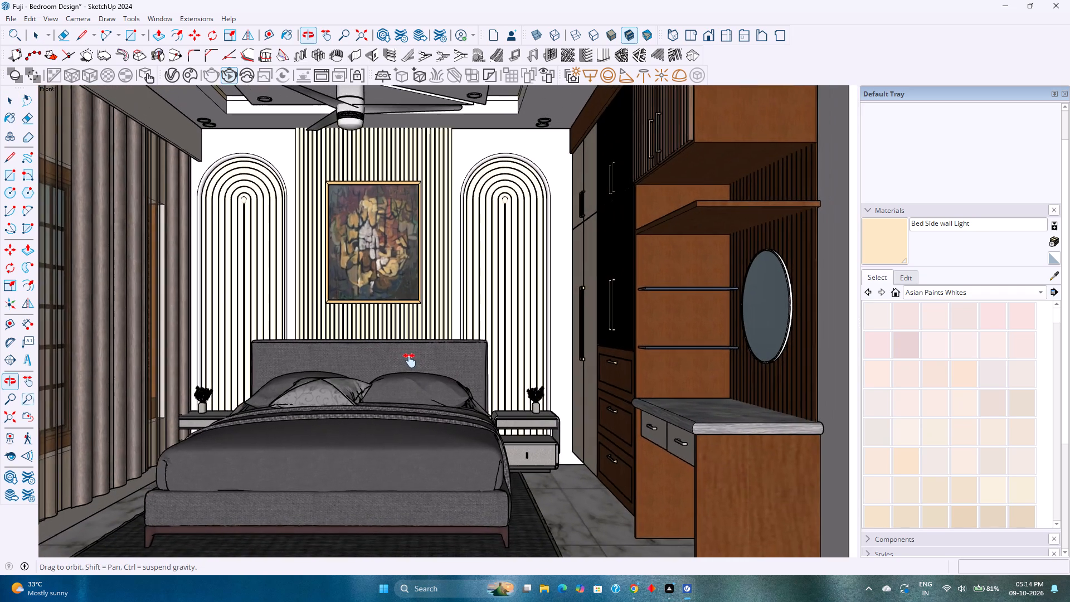
pyautogui.keyDown('shift'); pyautogui.moveTo(410, 361); pyautogui.dragTo(433, 370, button='middle'); pyautogui.keyUp('shift')
pyautogui.keyDown('shift'); pyautogui.moveTo(433, 371); pyautogui.dragTo(439, 374, button='middle'); pyautogui.keyUp('shift')
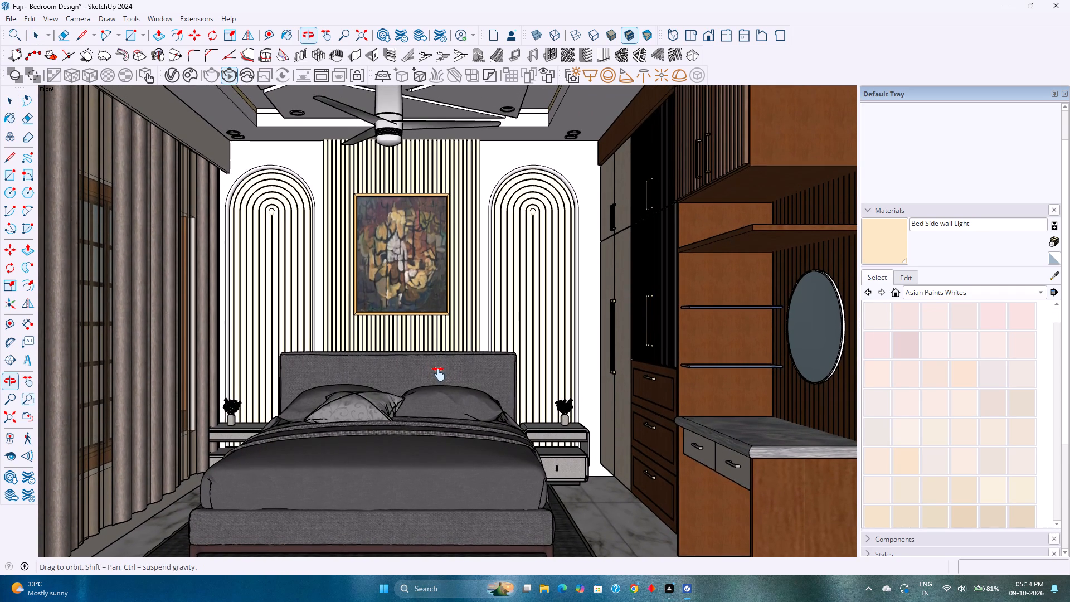
pyautogui.keyDown('shift'); pyautogui.moveTo(439, 374); pyautogui.dragTo(439, 376, button='middle'); pyautogui.keyUp('shift')
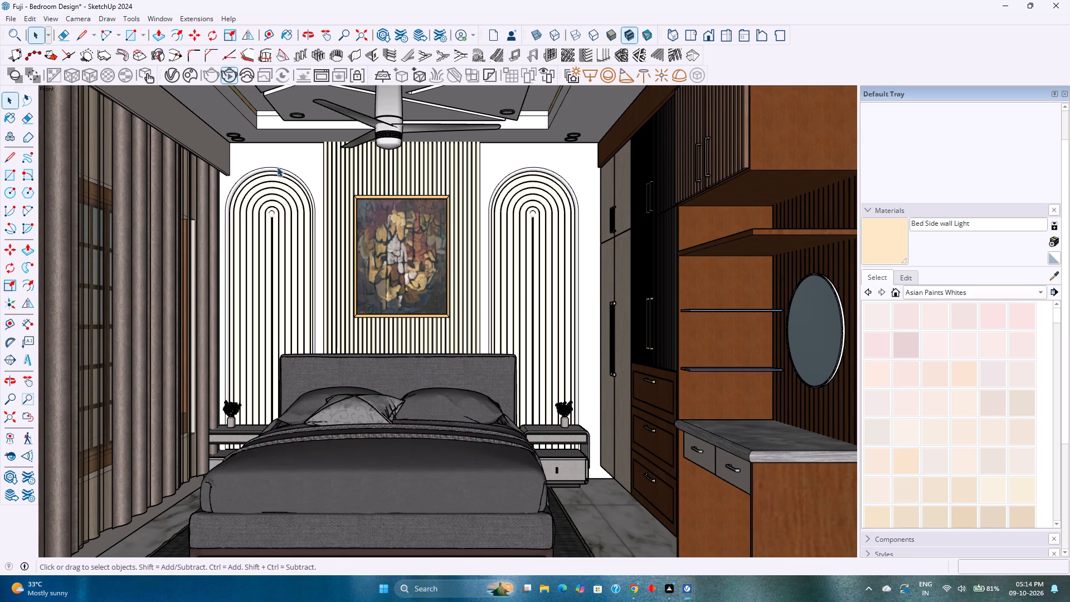
# Close the V-Ray Asset Editor and save the bedroom design file.
pyautogui.click(688, 585)
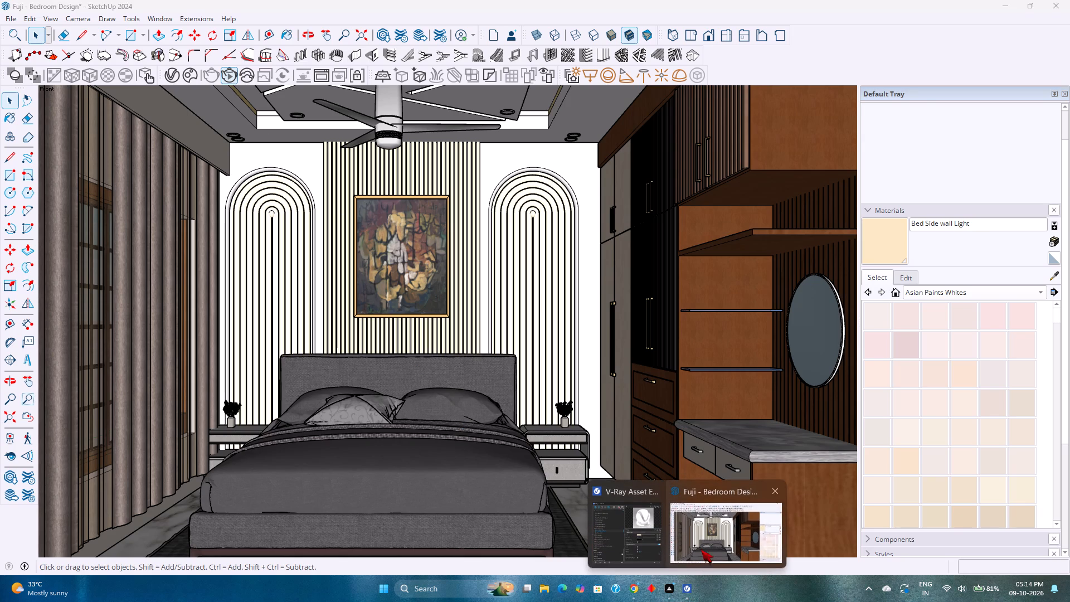
pyautogui.click(658, 494)
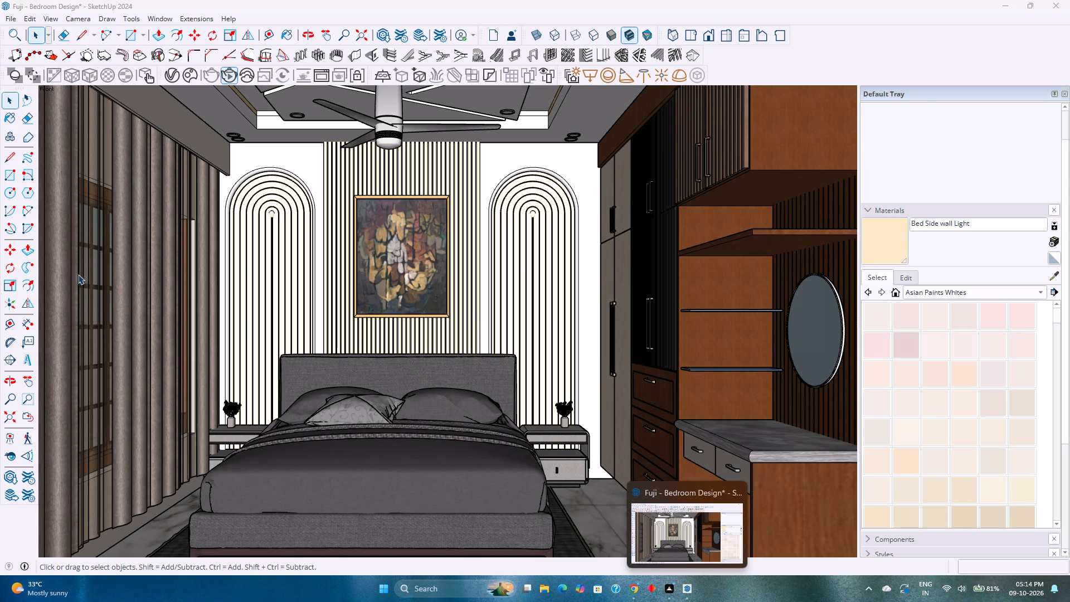
pyautogui.hotkey('ctrl', 's')
pyautogui.click(6, 19)
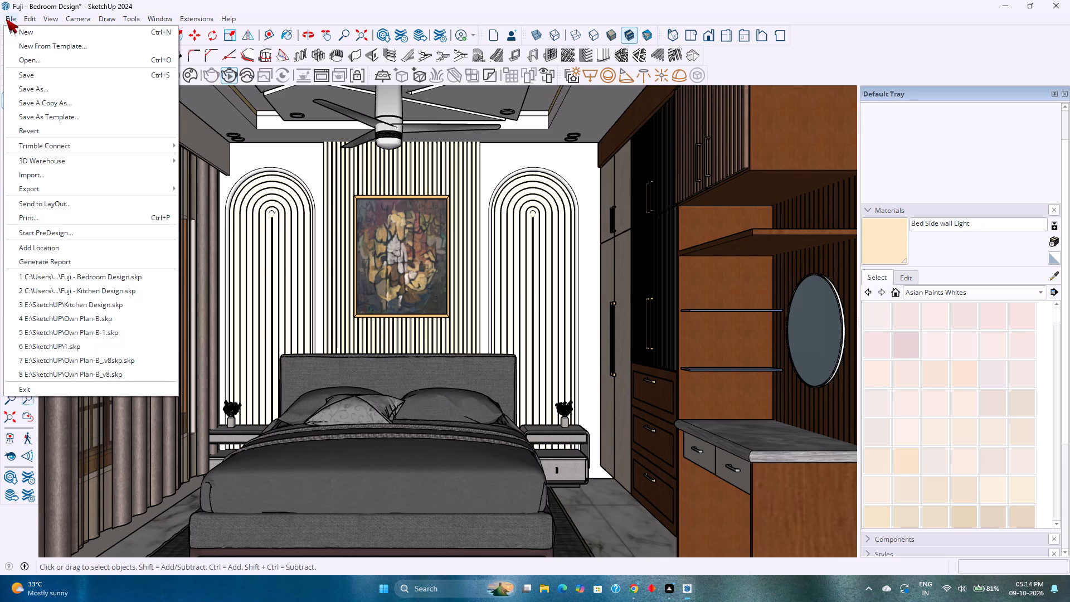
pyautogui.click(45, 69)
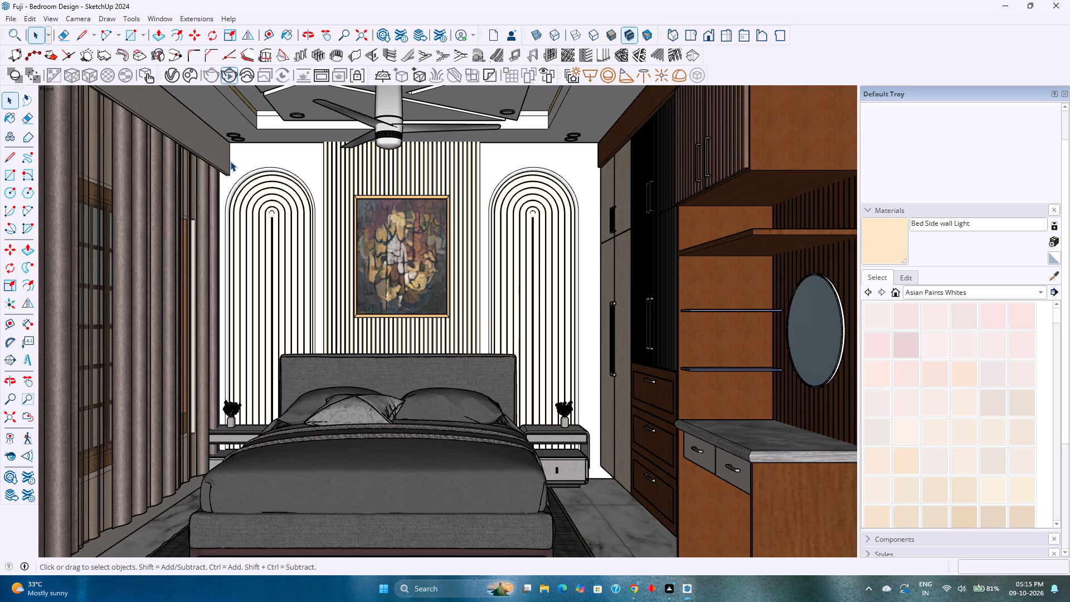
# Render the framed bedroom view in V-Ray and minimise the frame buffer after checking the image.
pyautogui.click(227, 79)
pyautogui.click(232, 77)
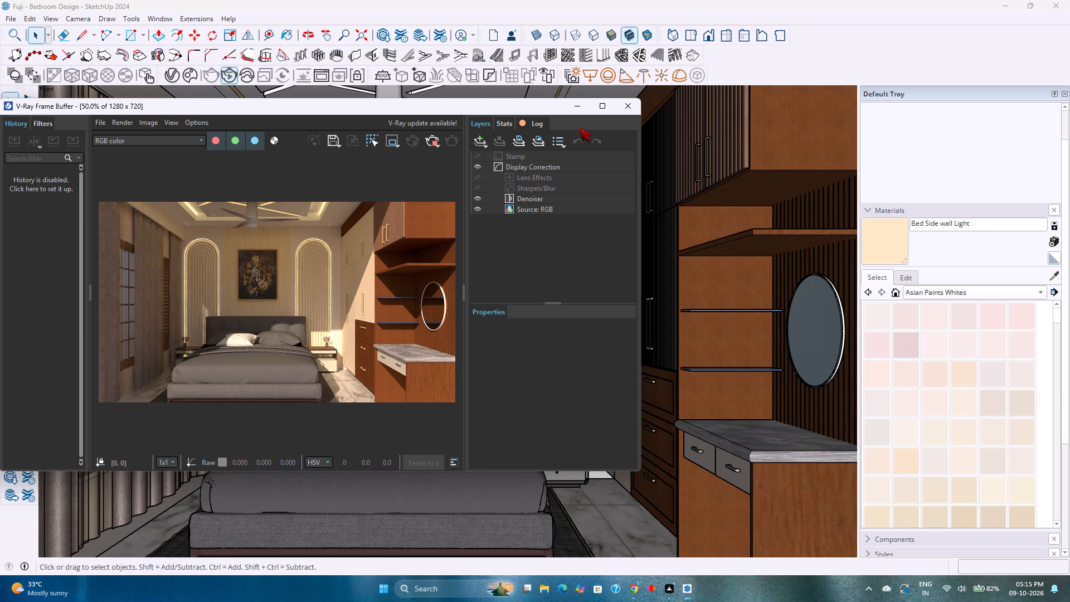
pyautogui.click(577, 111)
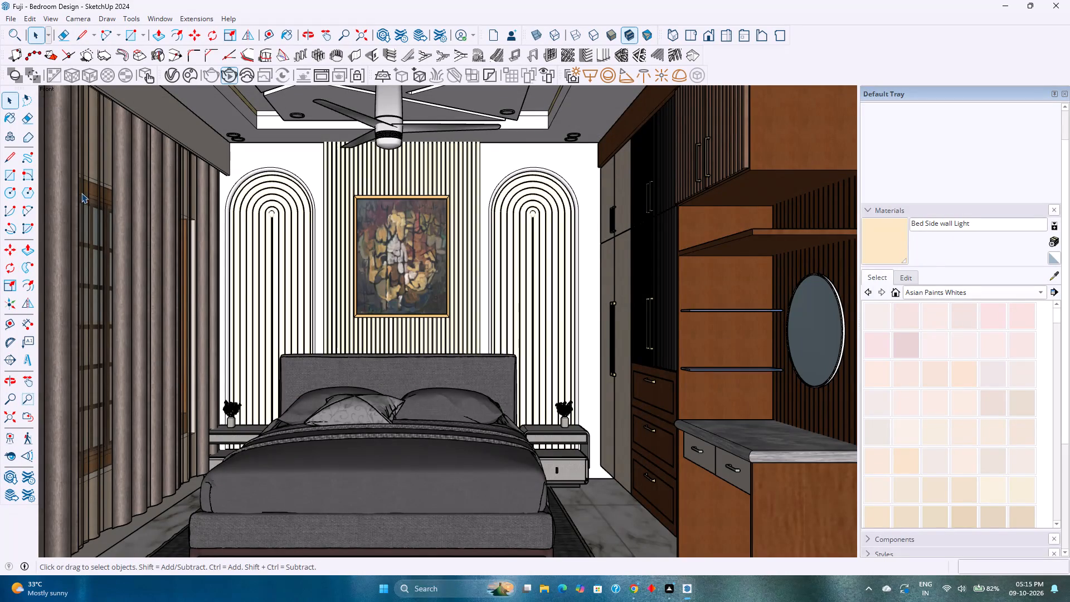
# Apply the "Bed Side wall Light" V-Ray material to the whole thin strip recessed along the curtain pelmet's inner face.
pyautogui.scroll(-3, 111, 229)
pyautogui.keyDown('shift'); pyautogui.moveTo(114, 231); pyautogui.dragTo(290, 360, button='middle'); pyautogui.keyUp('shift')
pyautogui.scroll(3, 237, 267)
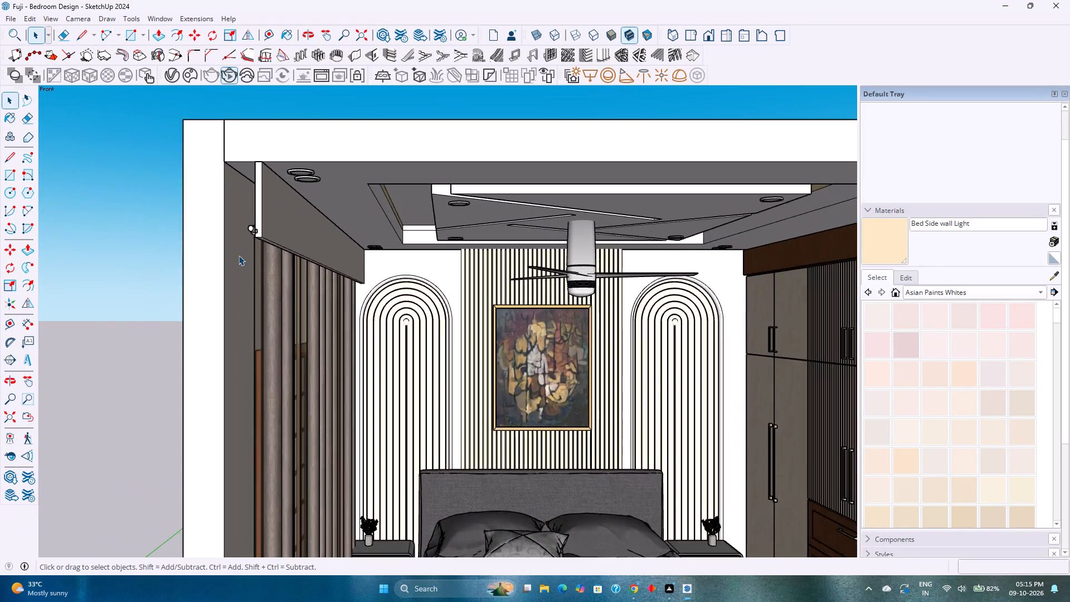
pyautogui.scroll(13, 239, 255)
pyautogui.moveTo(262, 230); pyautogui.dragTo(357, 283, button='middle')
pyautogui.scroll(7, 366, 268)
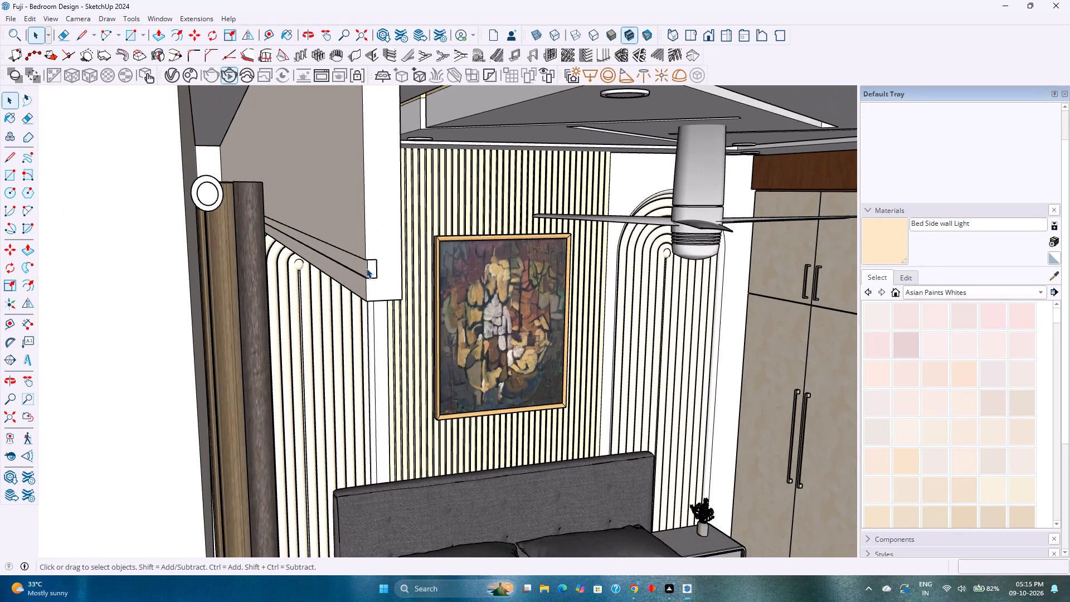
pyautogui.scroll(3, 366, 268)
pyautogui.doubleClick(368, 268)
pyautogui.click(372, 270)
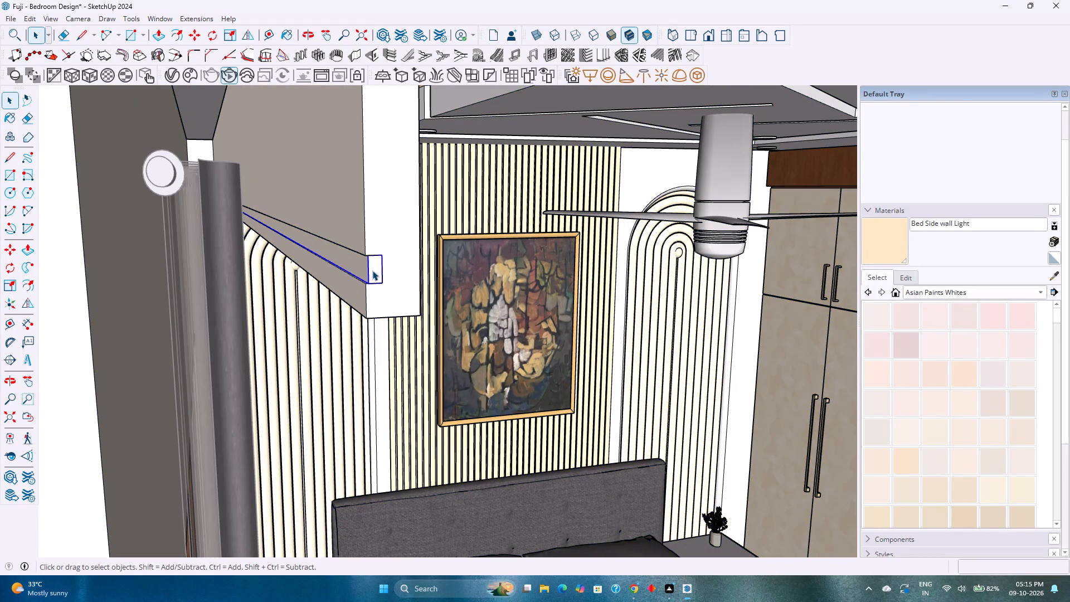
pyautogui.scroll(11, 372, 270)
pyautogui.moveTo(371, 273); pyautogui.dragTo(363, 248, button='middle')
pyautogui.click(383, 263)
pyautogui.click(383, 263)
pyautogui.click(383, 263)
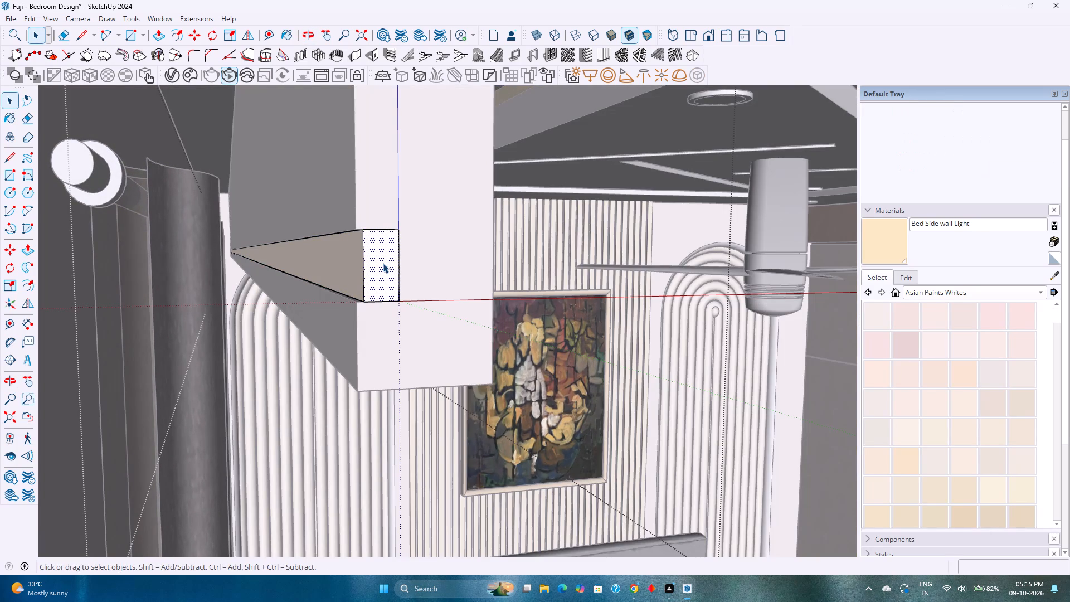
pyautogui.tripleClick(386, 265)
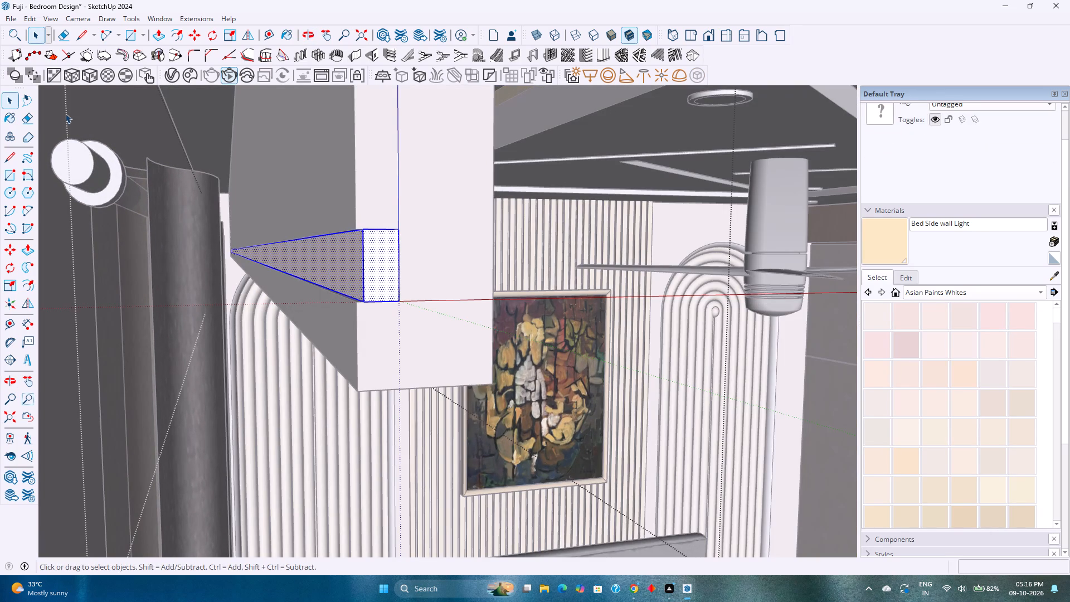
pyautogui.click(166, 77)
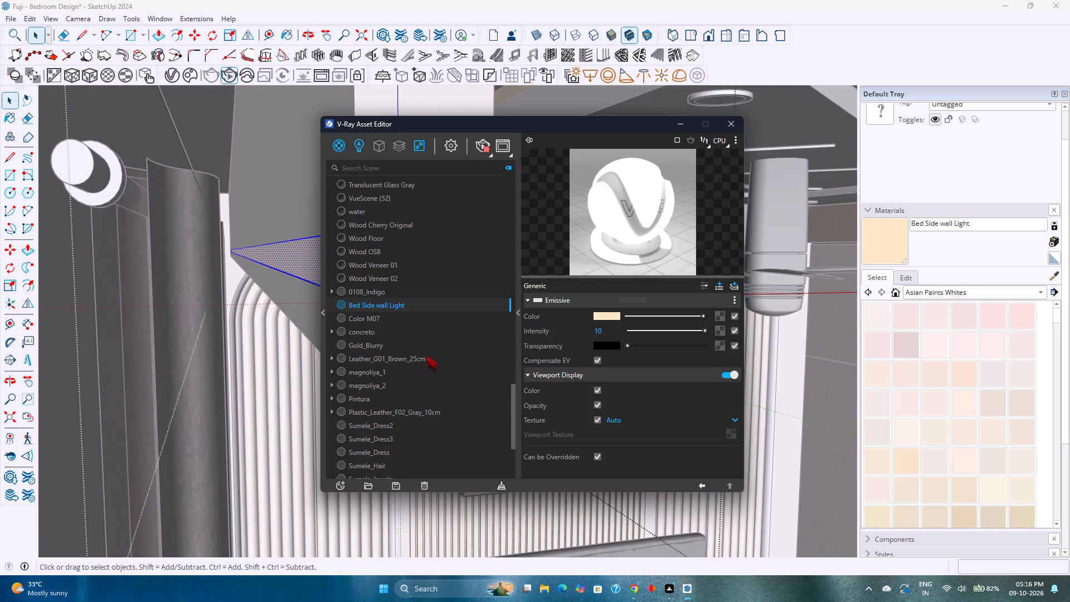
pyautogui.rightClick(435, 308)
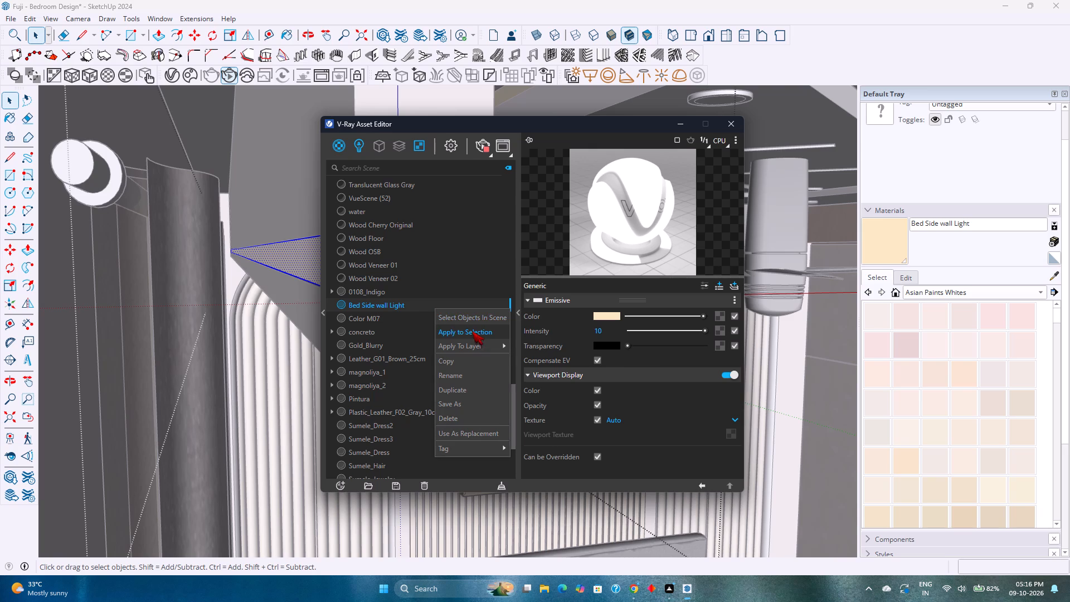
pyautogui.click(472, 331)
pyautogui.click(732, 120)
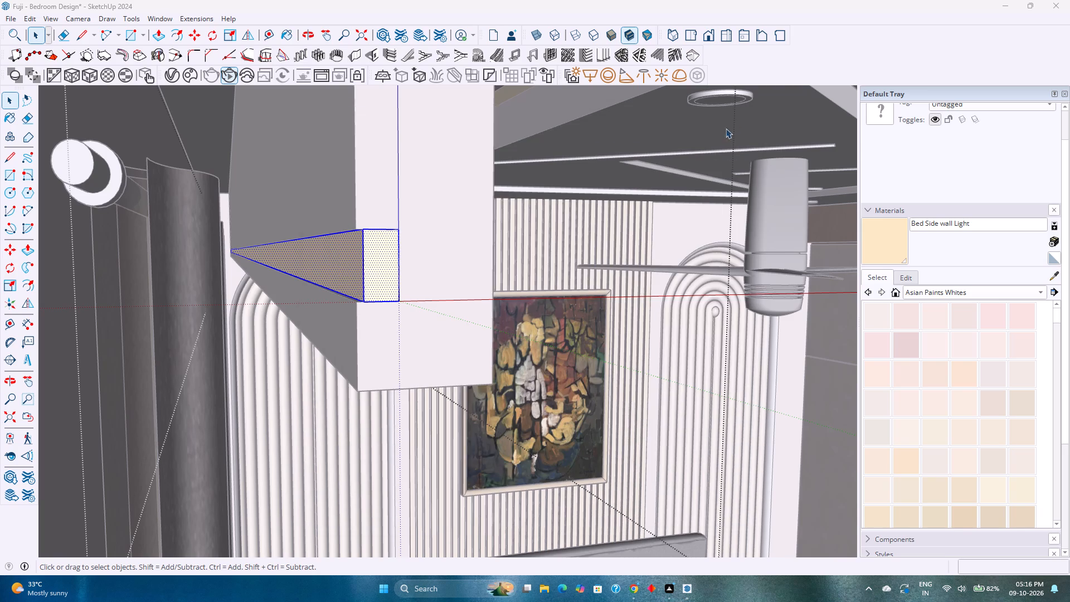
# Push the front end face of the recessed light strip in the curtain pelmet inward by 1".
pyautogui.scroll(-3, 315, 286)
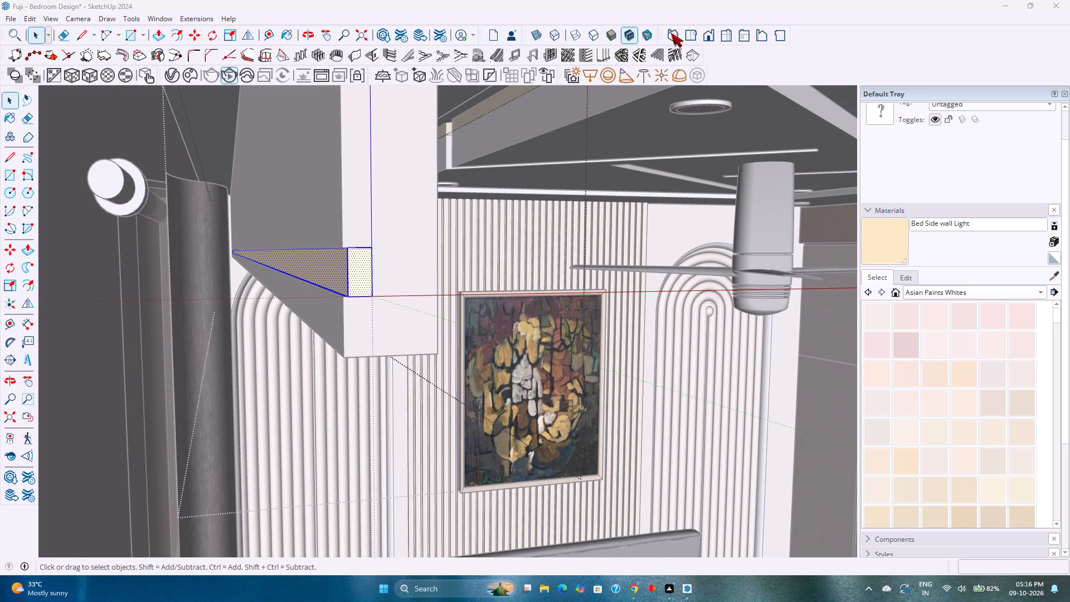
pyautogui.click(706, 33)
pyautogui.scroll(-8, 262, 280)
pyautogui.moveTo(267, 286); pyautogui.dragTo(269, 286, button='middle')
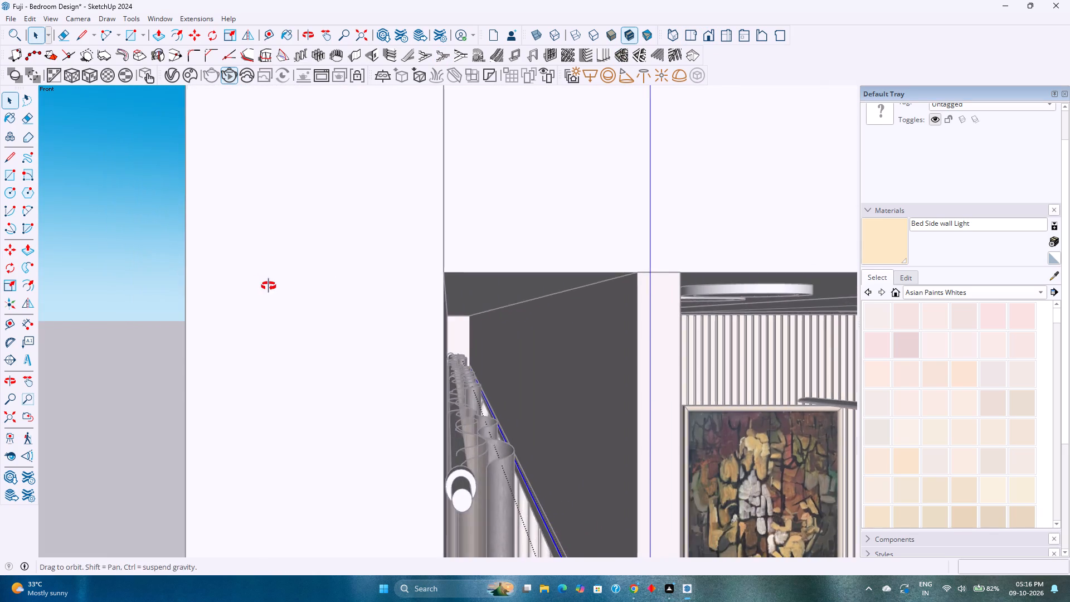
pyautogui.moveTo(269, 286); pyautogui.dragTo(230, 270, button='middle')
pyautogui.scroll(-9, 230, 270)
pyautogui.scroll(1, 233, 278)
pyautogui.press('Escape')
pyautogui.scroll(-7, 360, 376)
pyautogui.moveTo(363, 380); pyautogui.dragTo(407, 367, button='middle')
pyautogui.scroll(6, 366, 426)
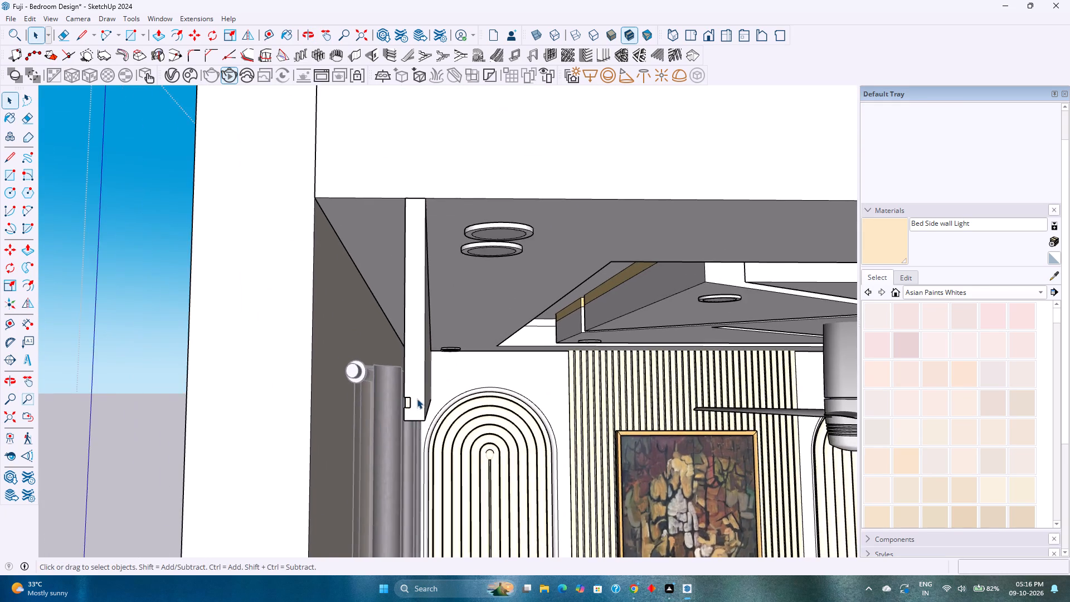
pyautogui.scroll(8, 417, 398)
pyautogui.moveTo(414, 421); pyautogui.dragTo(459, 420, button='middle')
pyautogui.scroll(7, 490, 405)
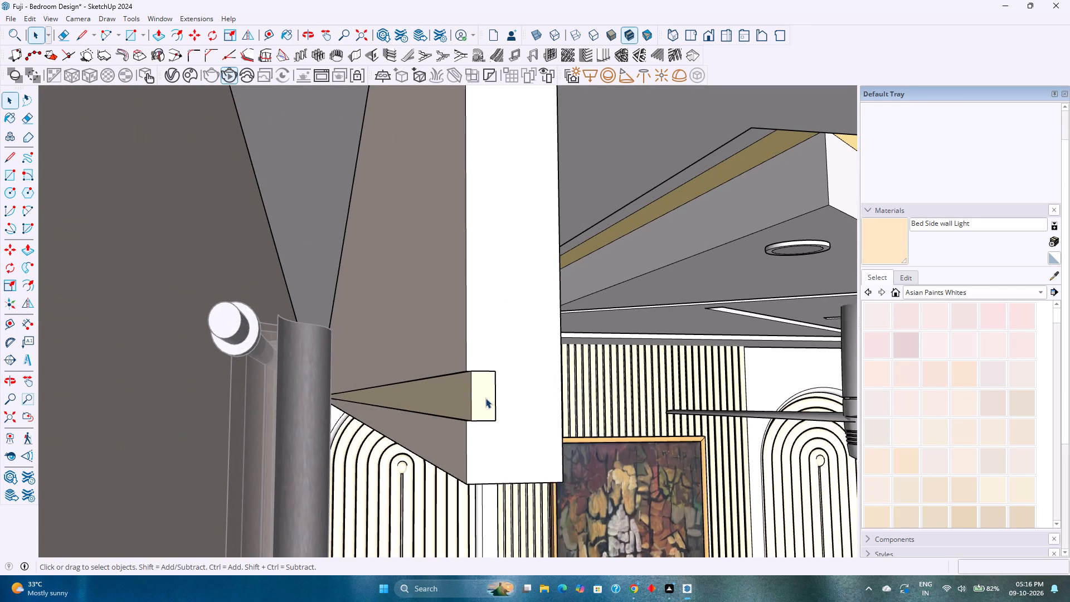
pyautogui.doubleClick(485, 398)
pyautogui.press('p')
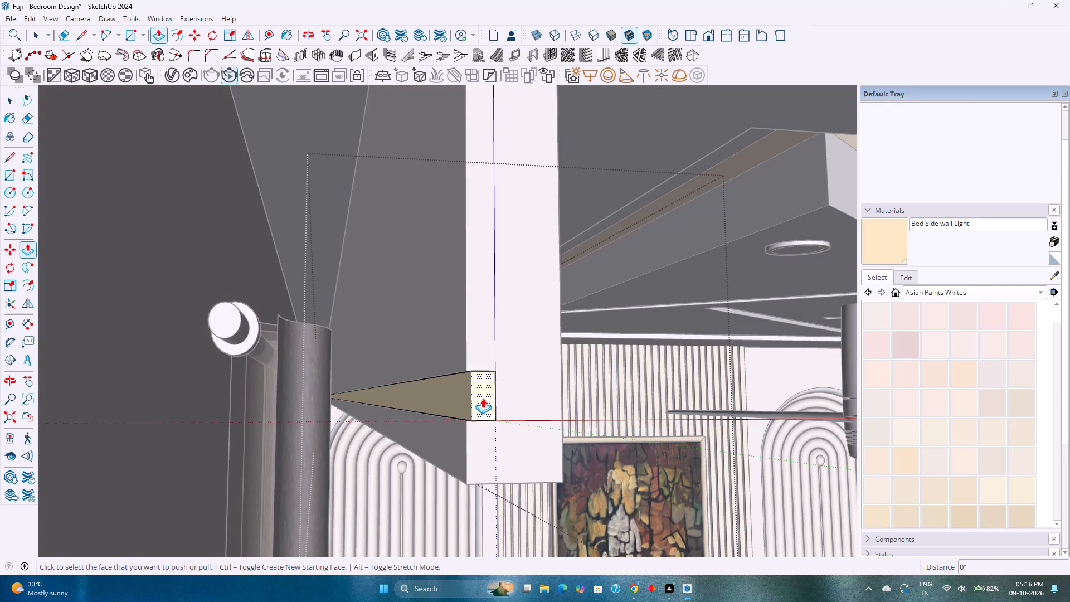
pyautogui.click(483, 398)
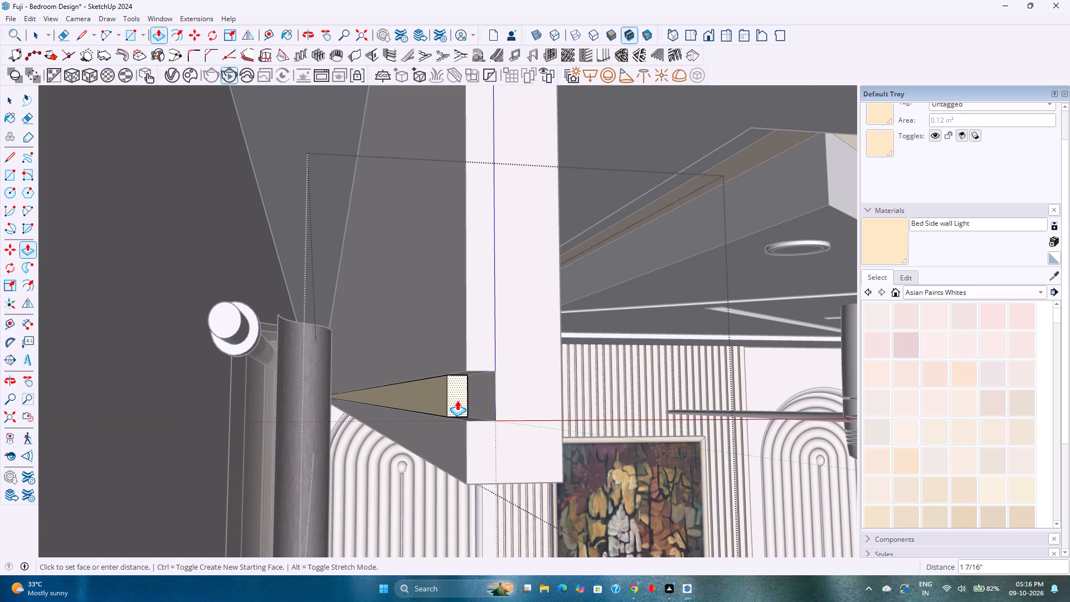
pyautogui.press('1')
pyautogui.press('Return')
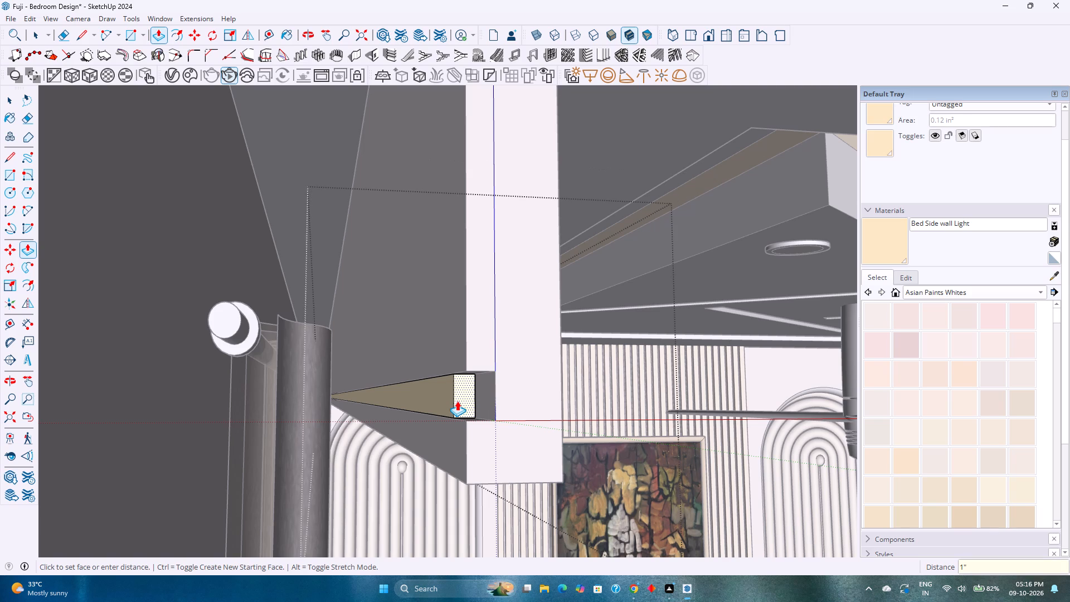
pyautogui.press('space')
pyautogui.scroll(6, 460, 409)
pyautogui.moveTo(468, 410); pyautogui.dragTo(584, 373, button='middle')
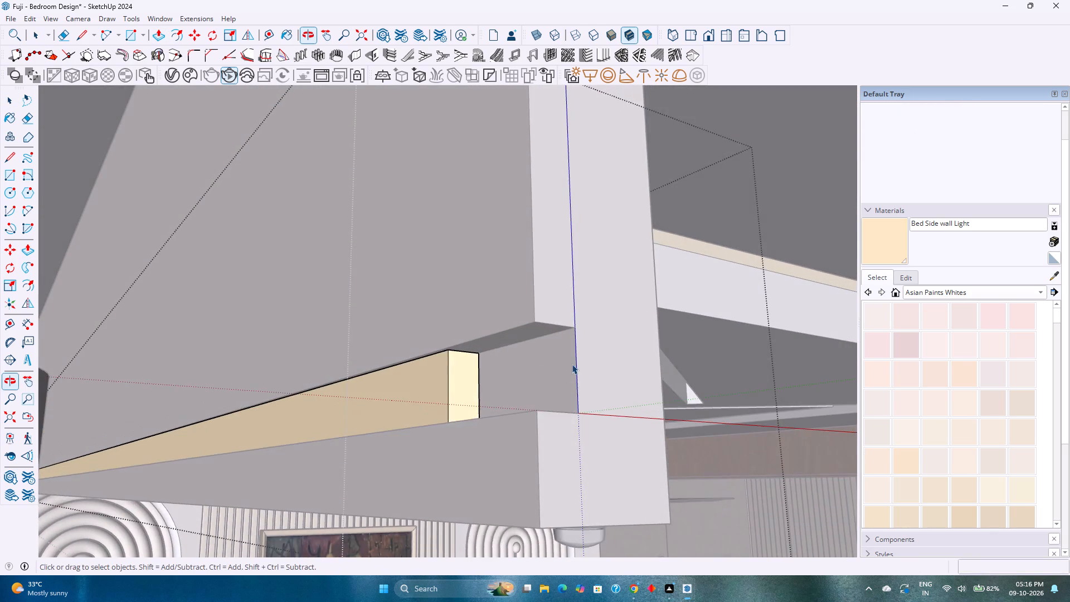
pyautogui.scroll(3, 494, 341)
pyautogui.press('Escape')
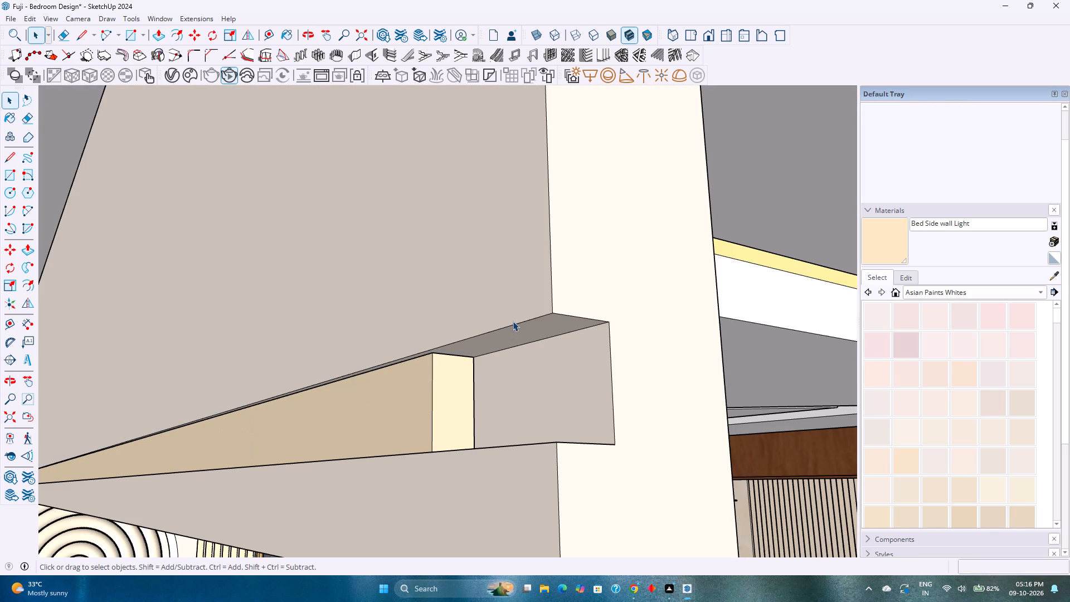
# Copy the pelmet recess's upper end edge 1" back to the light strip and push the enclosed face down 1/2" to fill the gap.
pyautogui.click(513, 321)
pyautogui.click(576, 315)
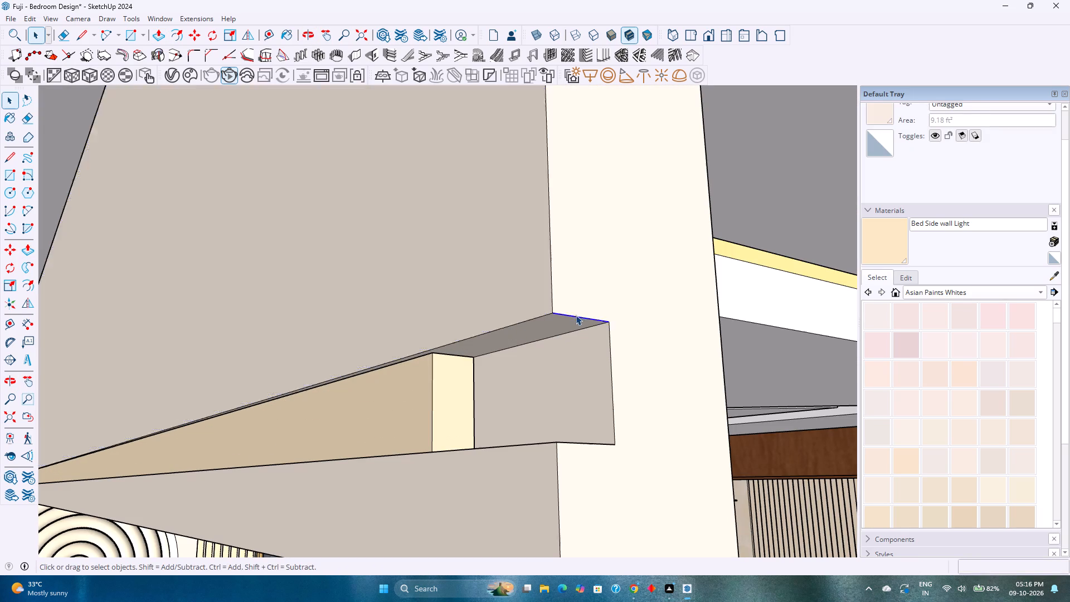
pyautogui.press('m')
pyautogui.click(605, 326)
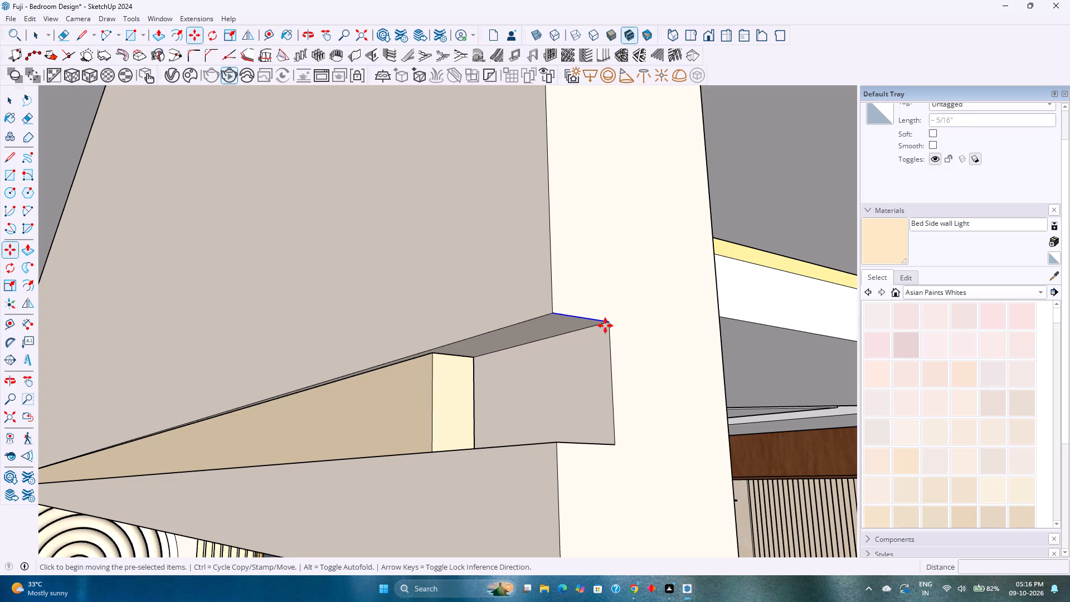
pyautogui.click(473, 361)
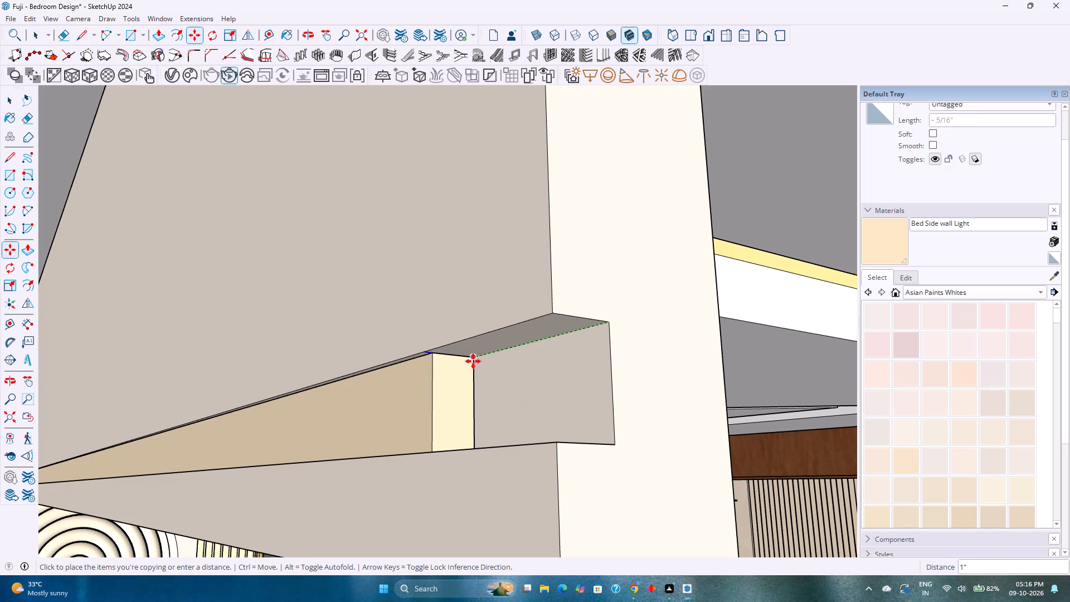
pyautogui.press('p')
pyautogui.click(487, 338)
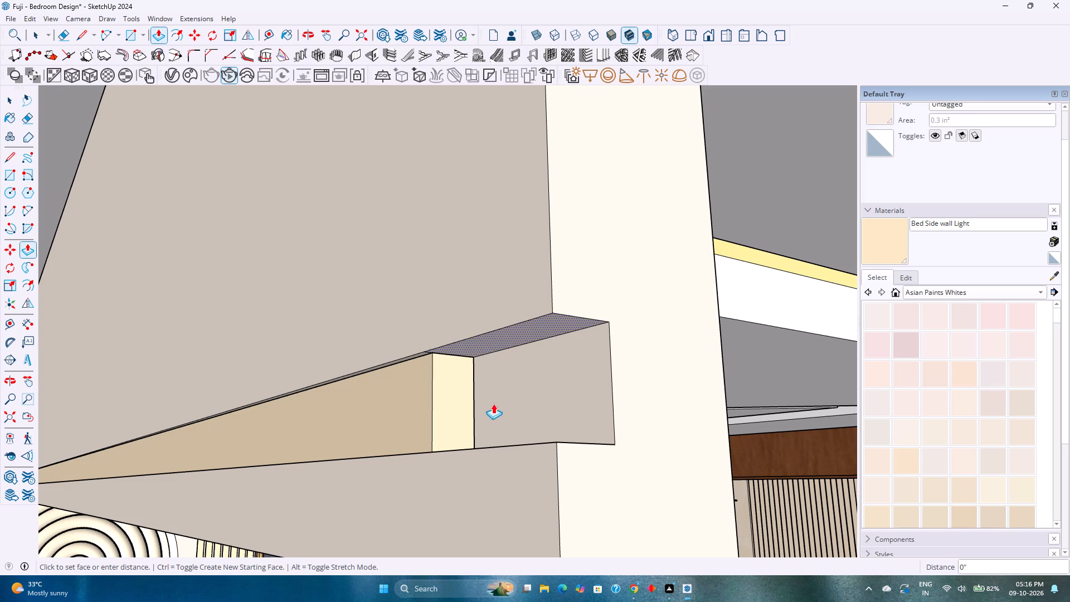
pyautogui.click(478, 447)
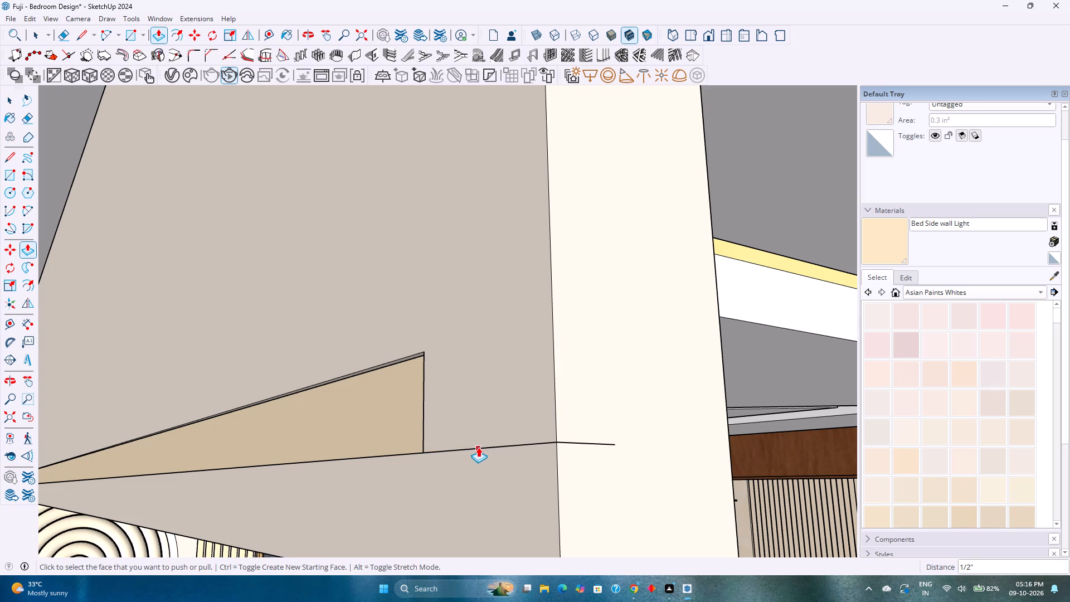
# Erase the leftover edges beside the light strip's end on the curtain pelmet.
pyautogui.press('e')
pyautogui.moveTo(503, 452); pyautogui.dragTo(503, 449)
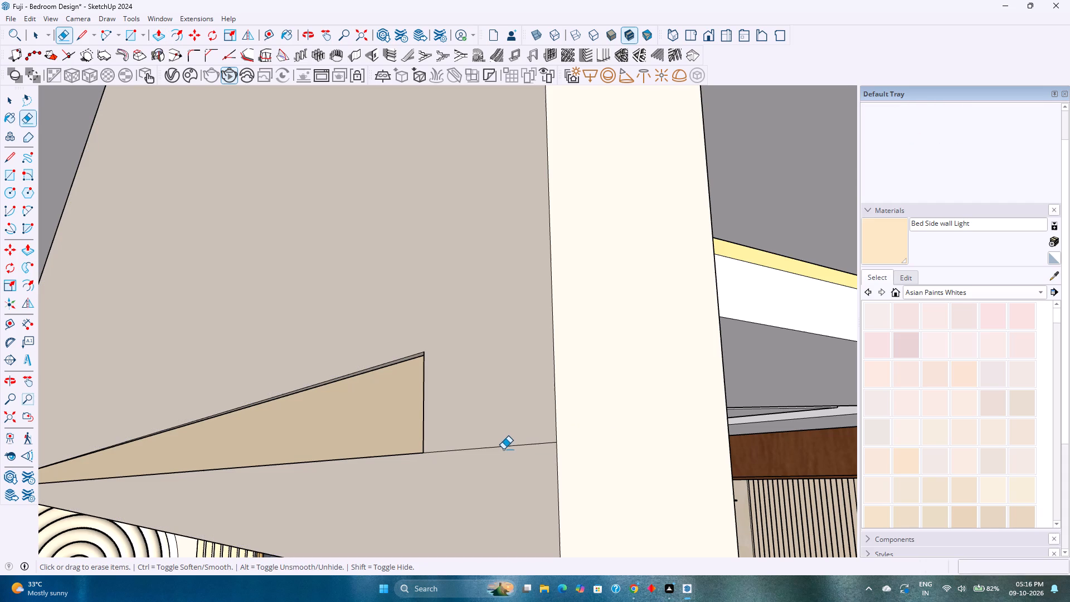
pyautogui.moveTo(503, 449); pyautogui.dragTo(503, 445)
pyautogui.press('space')
# Switch to the front view of the whole bedroom and save the design file.
pyautogui.scroll(-4, 502, 444)
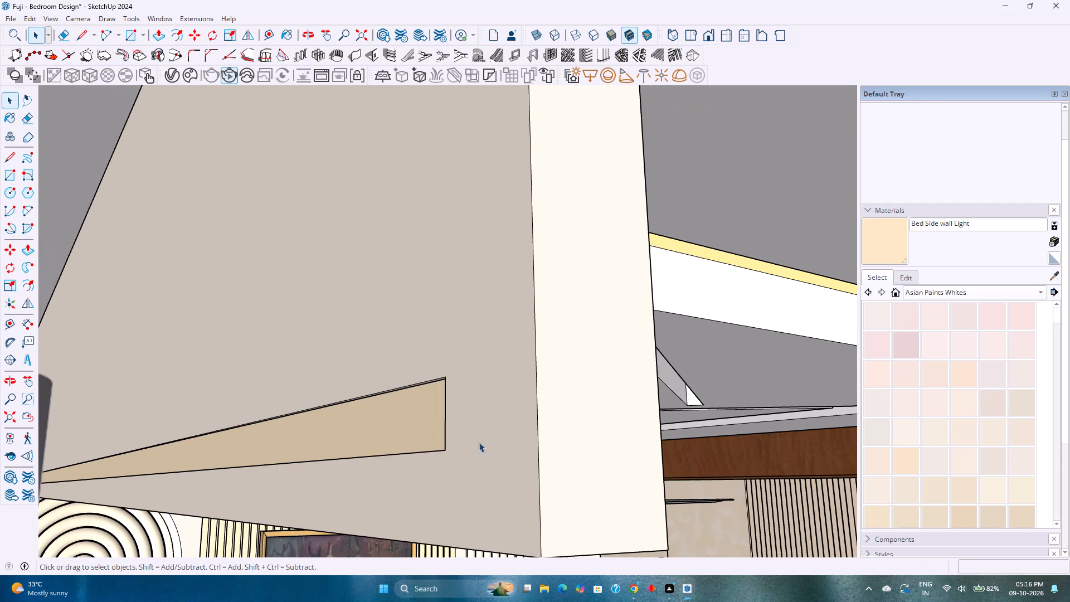
pyautogui.click(702, 33)
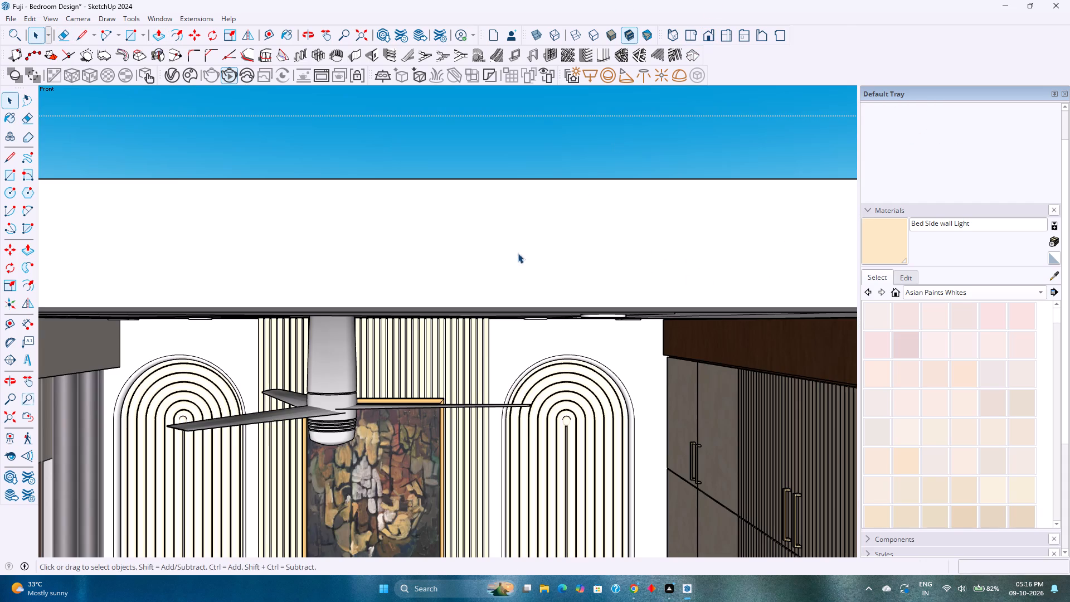
pyautogui.scroll(-6, 520, 273)
pyautogui.keyDown('shift'); pyautogui.moveTo(498, 404); pyautogui.dragTo(502, 310, button='middle'); pyautogui.keyUp('shift')
pyautogui.scroll(-6, 505, 302)
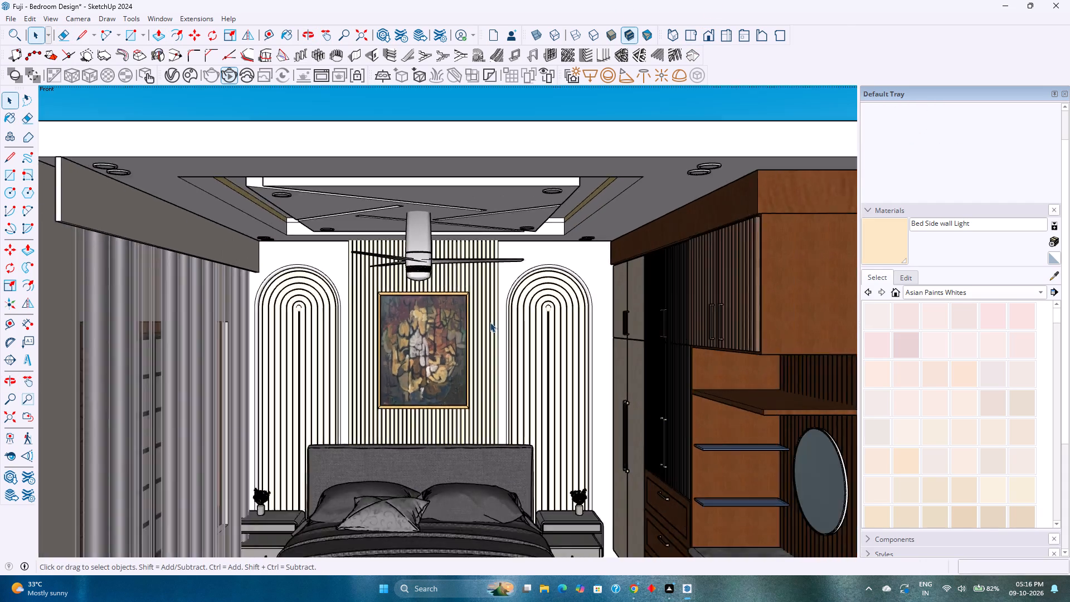
pyautogui.keyDown('shift'); pyautogui.moveTo(469, 349); pyautogui.dragTo(469, 315, button='middle'); pyautogui.keyUp('shift')
pyautogui.moveTo(484, 344); pyautogui.dragTo(471, 290, button='middle')
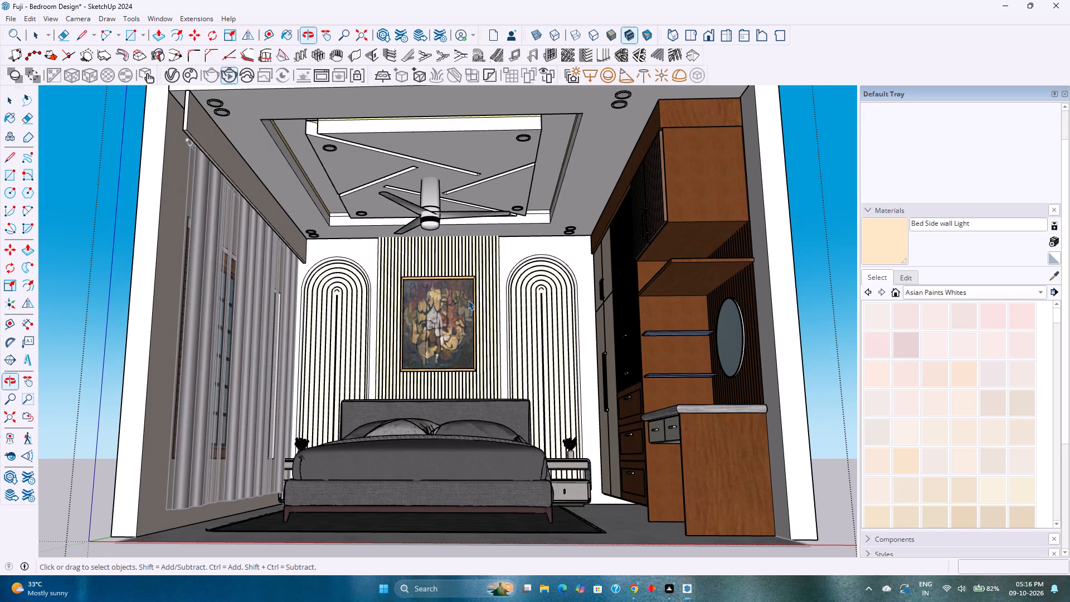
pyautogui.hotkey('ctrl', 's')
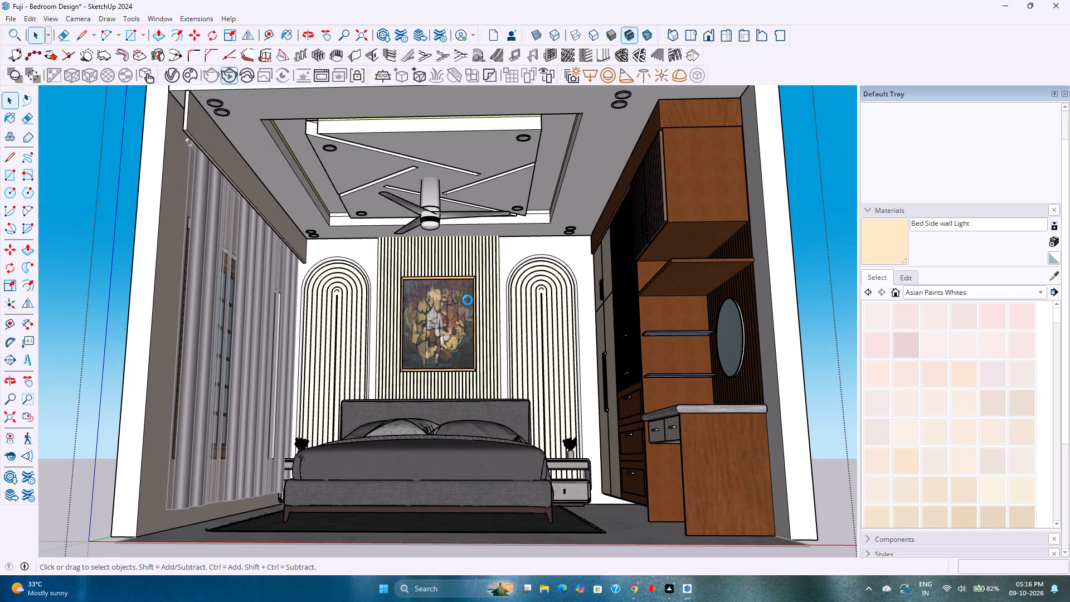
# Scale the "Ceiling Fan - Velo" component vertically to 0.79 inside its group, and exit the group.
pyautogui.scroll(4, 437, 202)
pyautogui.moveTo(429, 201); pyautogui.dragTo(426, 254, button='middle')
pyautogui.click(424, 225)
pyautogui.doubleClick(424, 225)
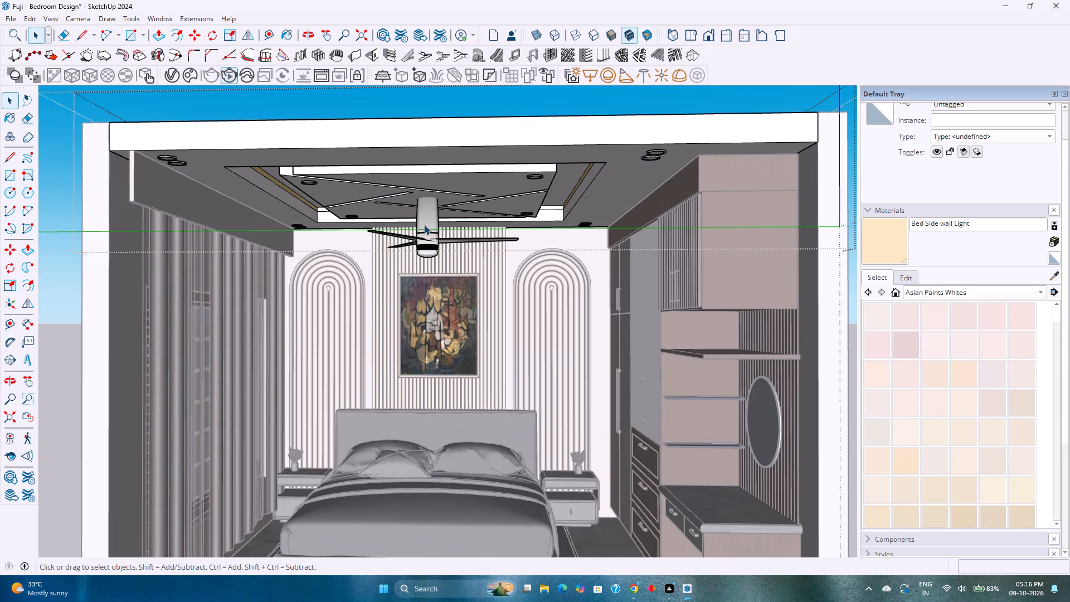
pyautogui.click(427, 224)
pyautogui.scroll(6, 427, 229)
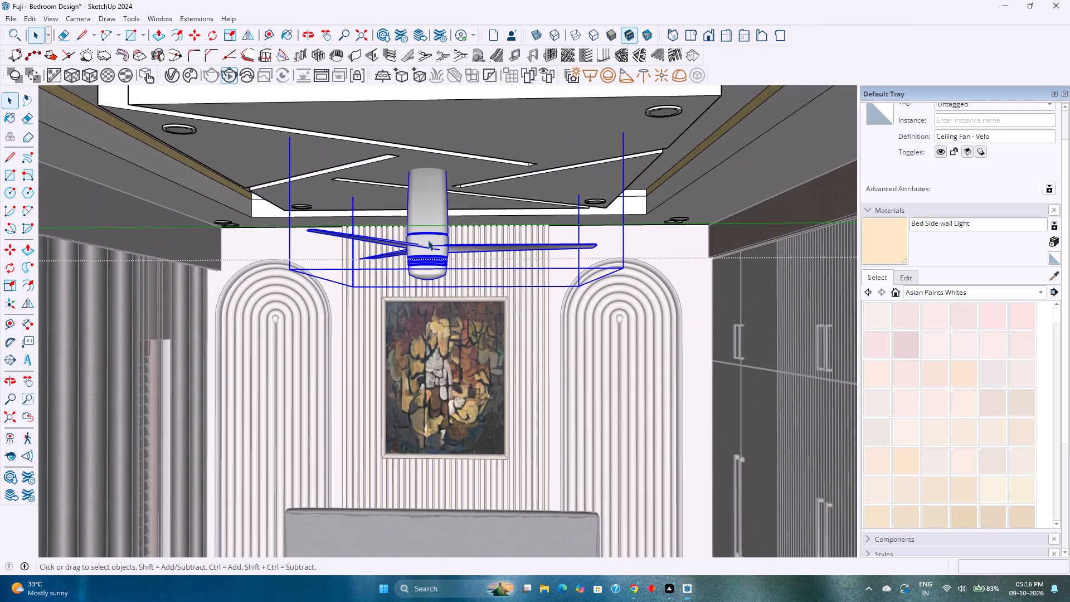
pyautogui.press('s')
pyautogui.click(458, 283)
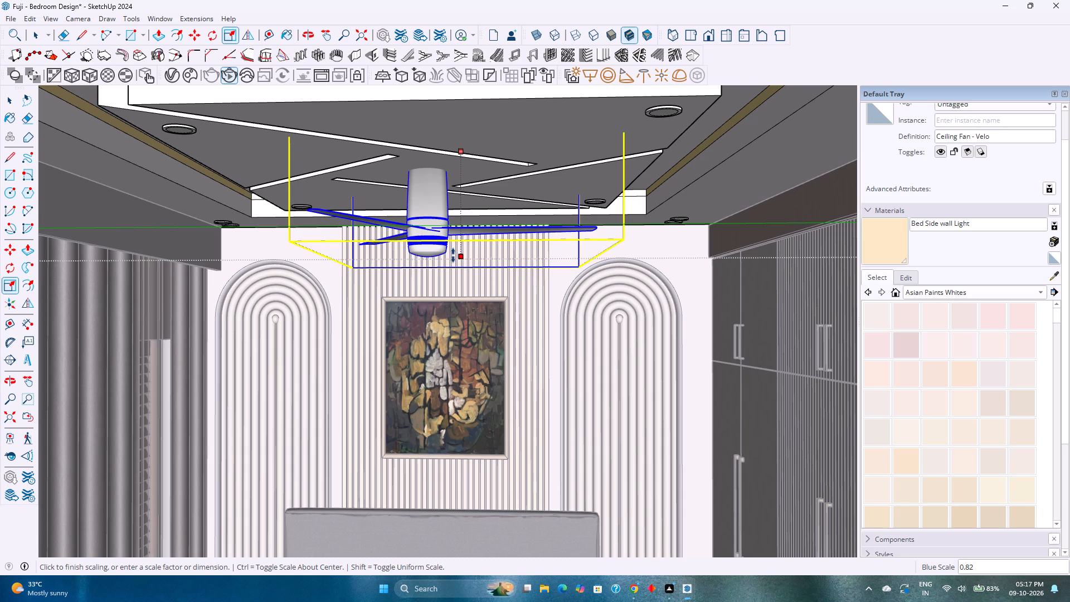
pyautogui.click(453, 253)
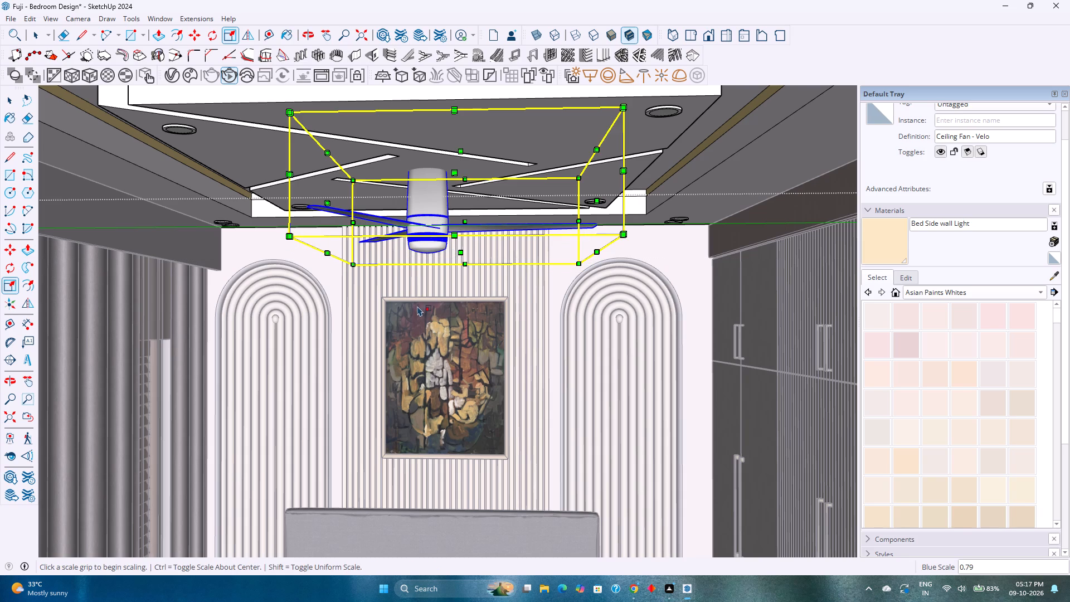
pyautogui.press('Escape')
pyautogui.press('Escape')
pyautogui.press('space')
pyautogui.scroll(-8, 425, 298)
pyautogui.moveTo(454, 301); pyautogui.dragTo(451, 289, button='middle')
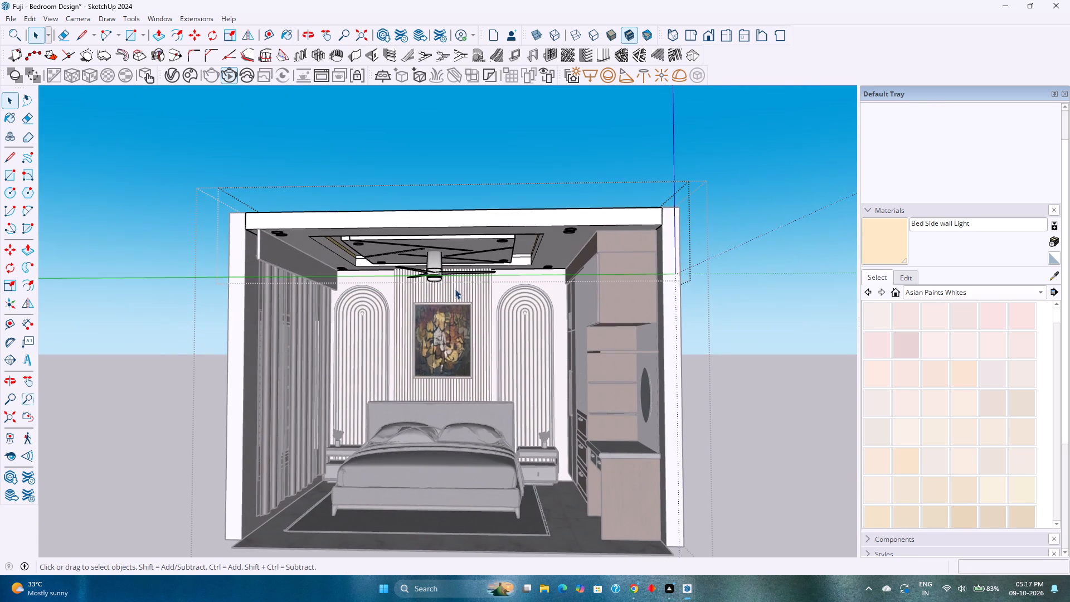
pyautogui.press('Escape')
# Save the bedroom design file with the shortened ceiling fan.
pyautogui.moveTo(454, 329); pyautogui.dragTo(459, 332, button='middle')
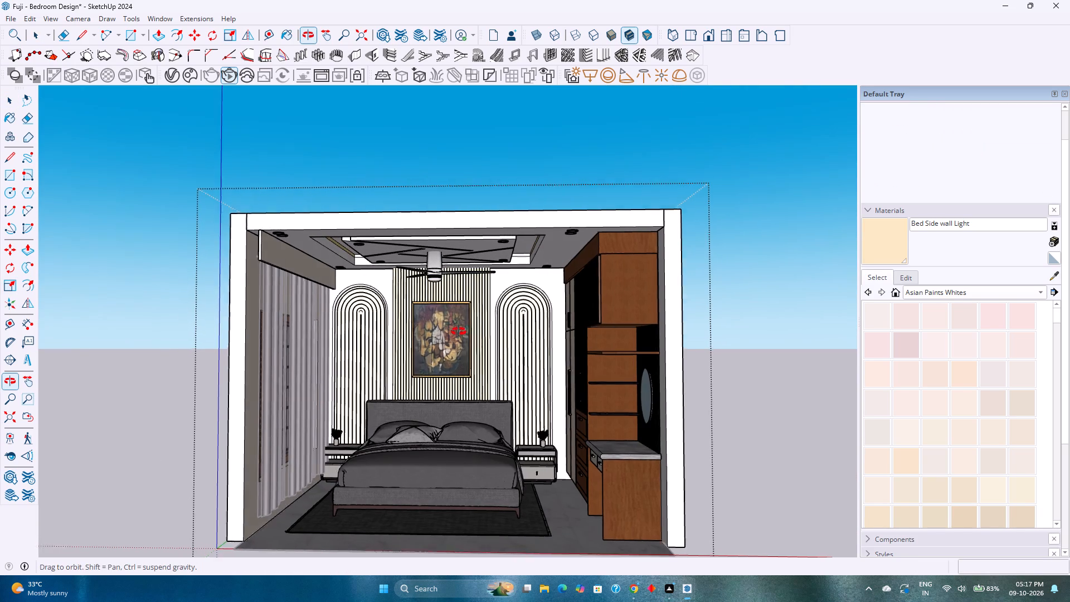
pyautogui.moveTo(459, 332); pyautogui.dragTo(461, 332, button='middle')
pyautogui.hotkey('ctrl', 's')
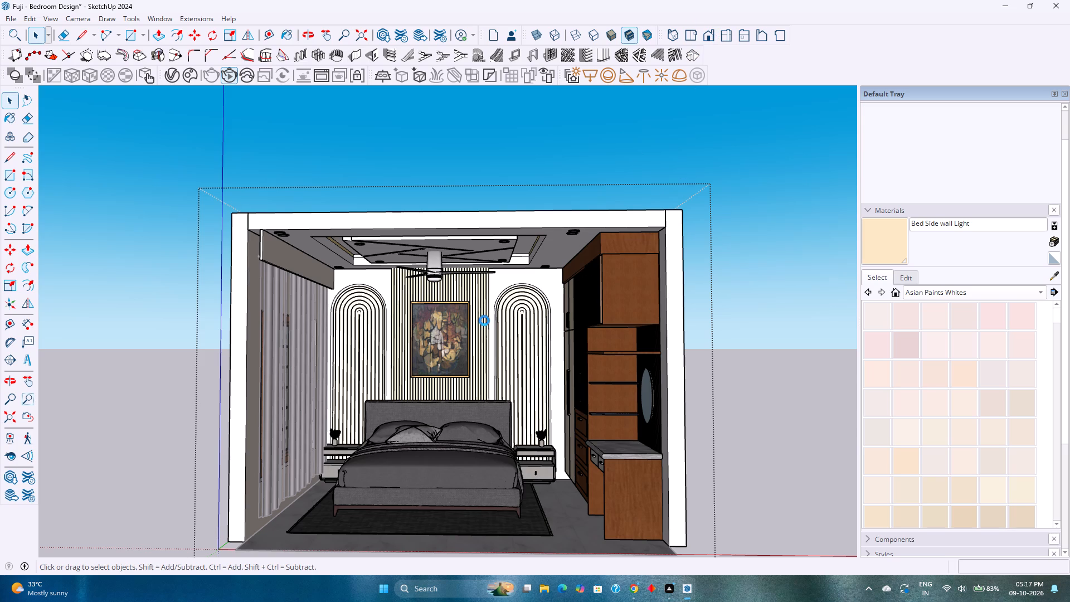
# Frame the bed wall, curtains and wardrobe in a closer front view and render it in V-Ray.
pyautogui.scroll(-2, 406, 319)
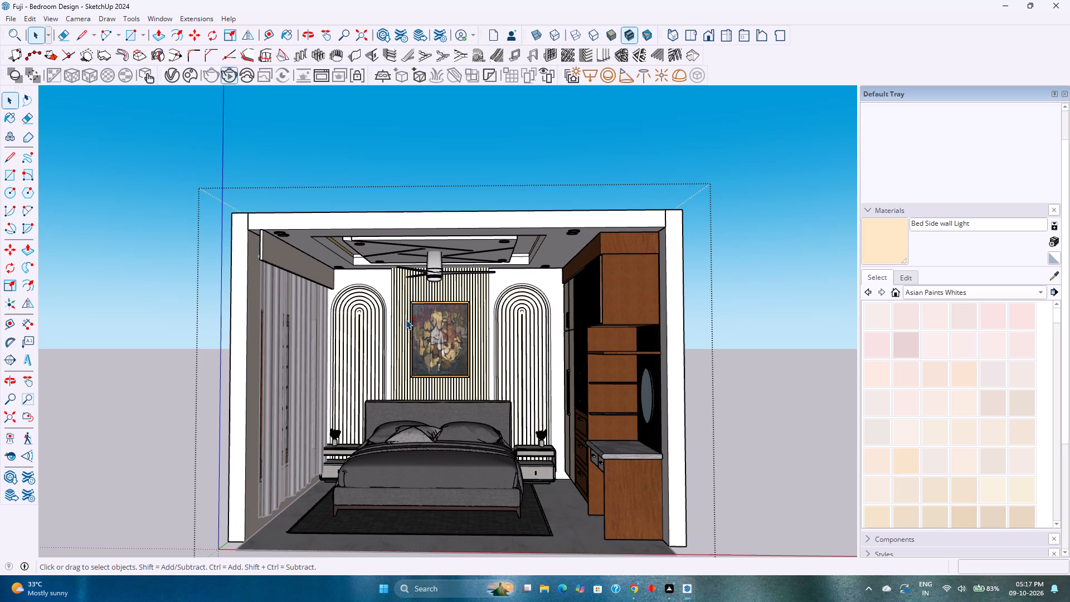
pyautogui.scroll(-2, 406, 319)
pyautogui.scroll(4, 406, 319)
pyautogui.scroll(-4, 406, 319)
pyautogui.scroll(4, 406, 319)
pyautogui.scroll(-1, 406, 319)
pyautogui.scroll(3, 407, 319)
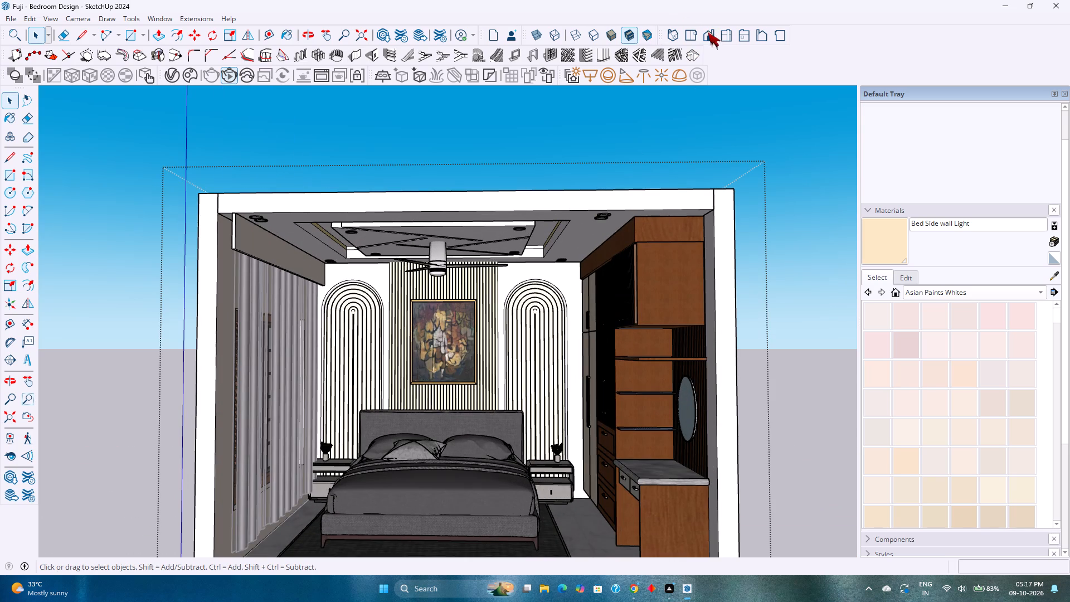
pyautogui.click(705, 37)
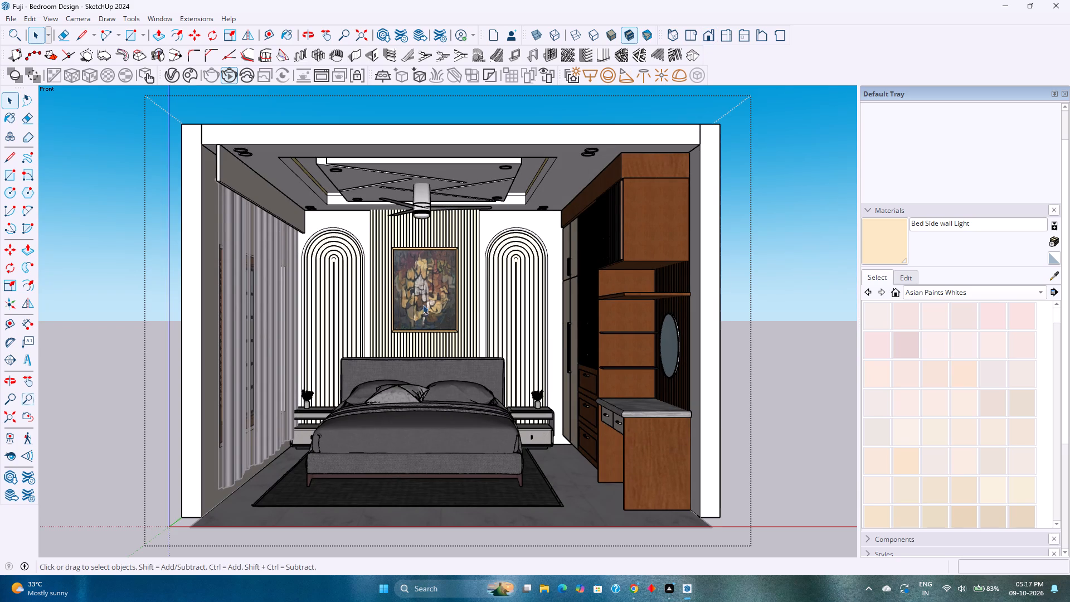
pyautogui.press('Escape')
pyautogui.scroll(2, 432, 304)
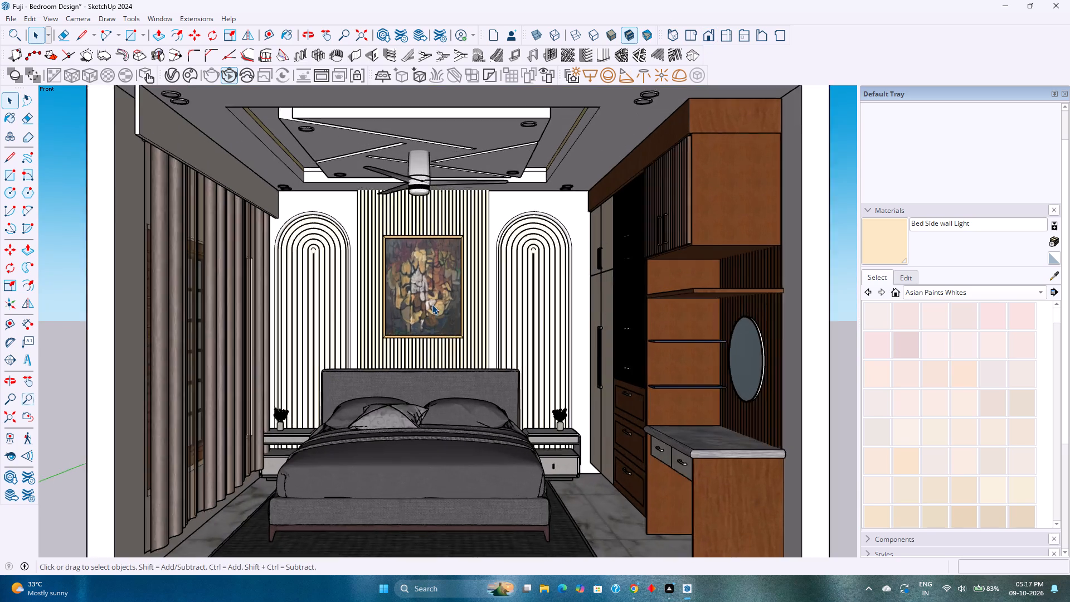
pyautogui.scroll(2, 432, 304)
pyautogui.scroll(-1, 432, 304)
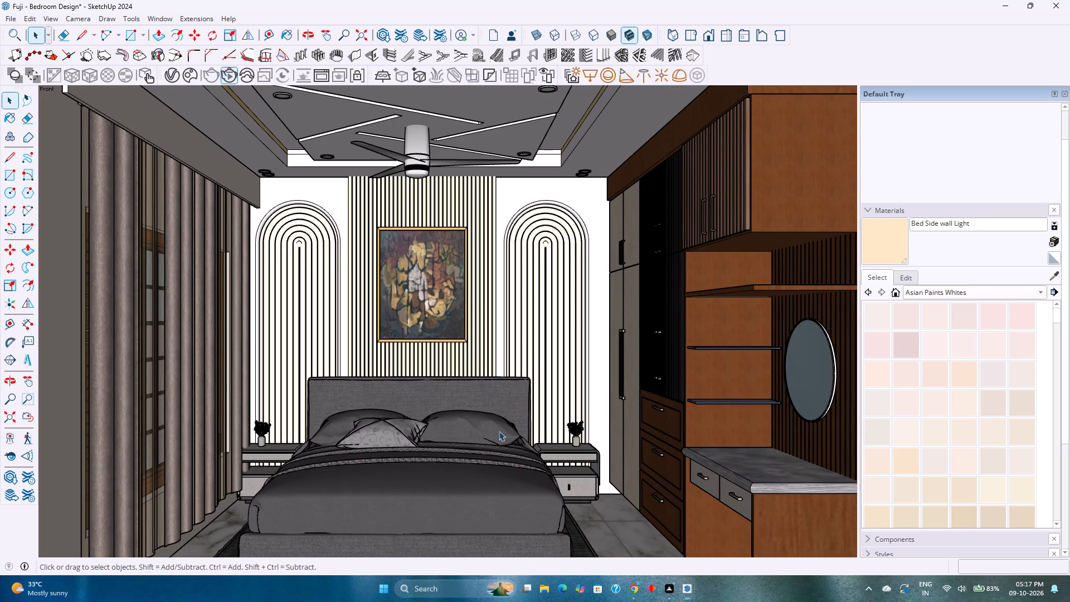
pyautogui.click(728, 540)
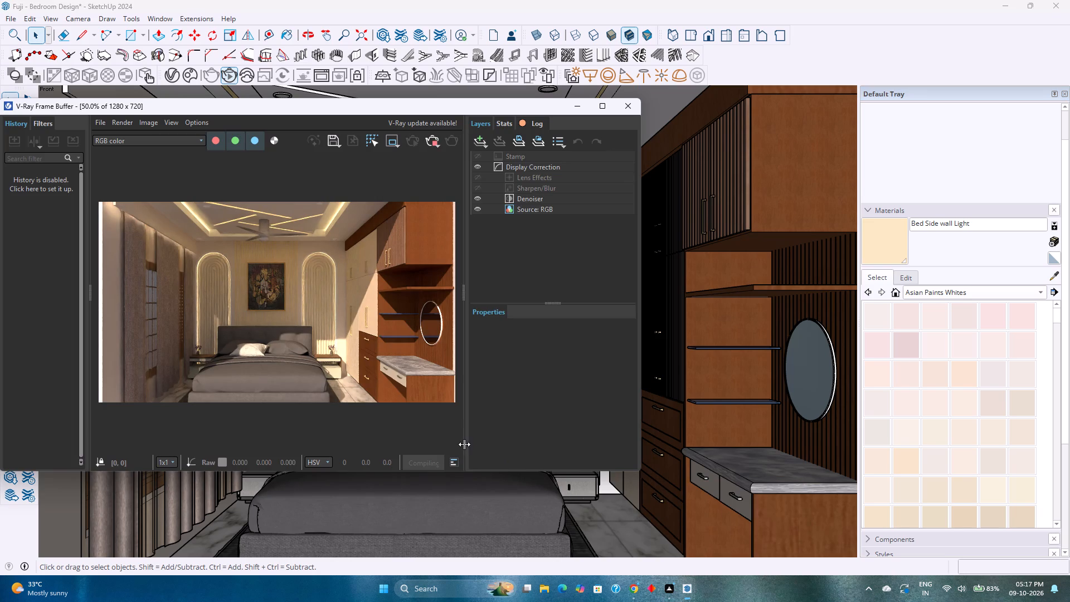
pyautogui.scroll(1, 519, 525)
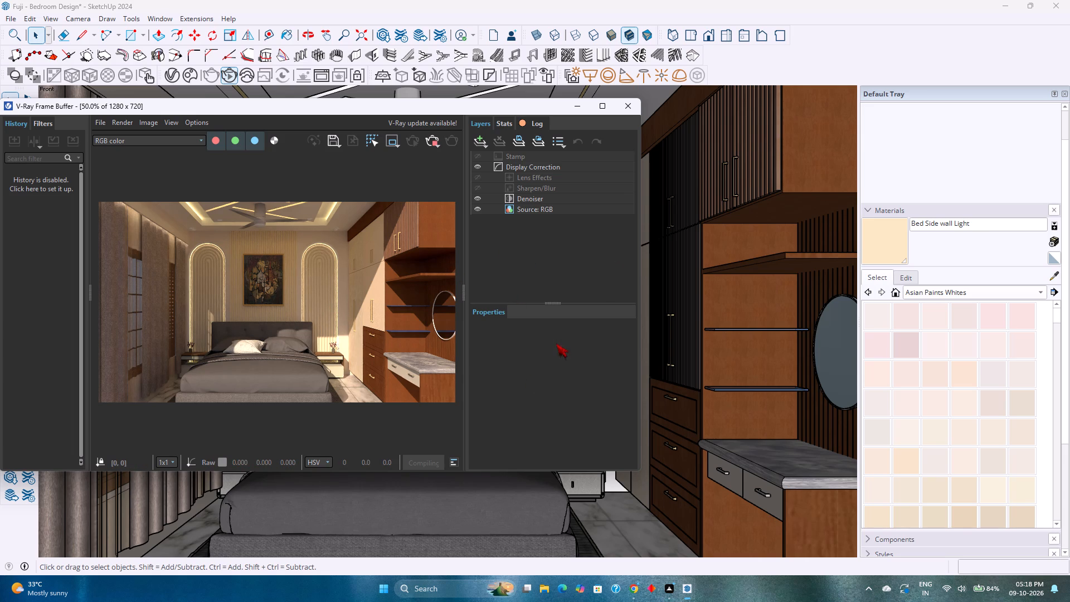
# Widen the V-Ray Frame Buffer, examine the render's arched panels, artwork, wardrobe, shelves and mirror up close, and close it.
pyautogui.moveTo(641, 430); pyautogui.dragTo(814, 430)
pyautogui.scroll(1, 374, 284)
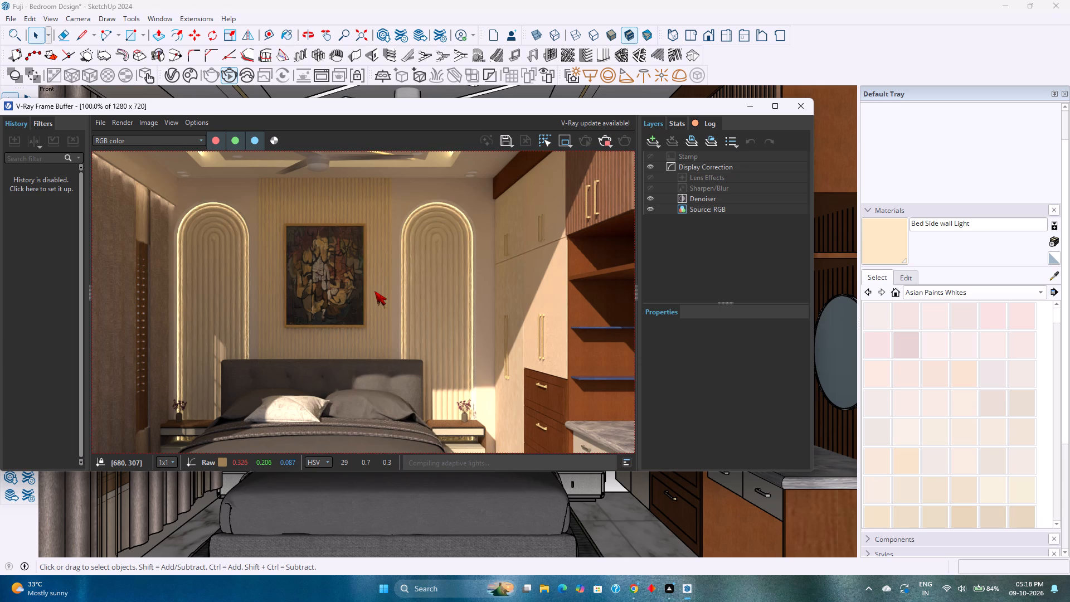
pyautogui.scroll(3, 420, 270)
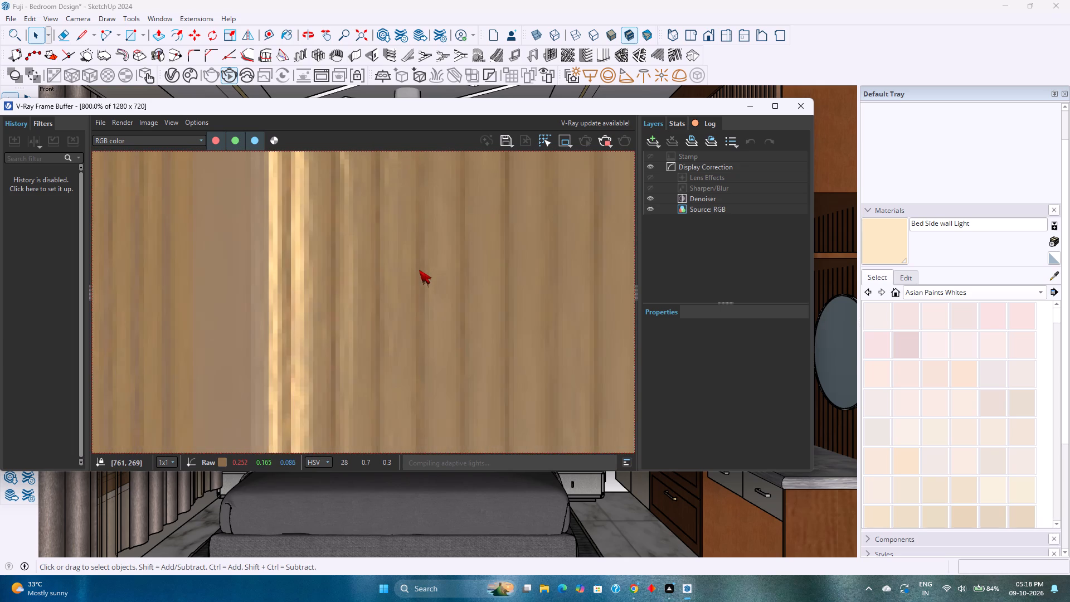
pyautogui.scroll(-3, 417, 271)
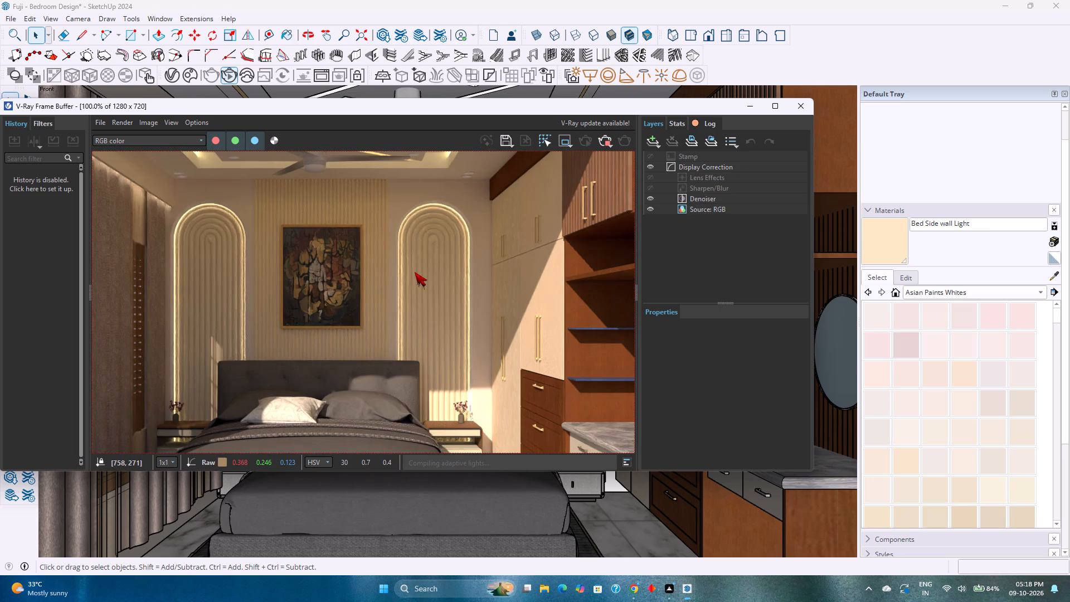
pyautogui.scroll(-1, 355, 295)
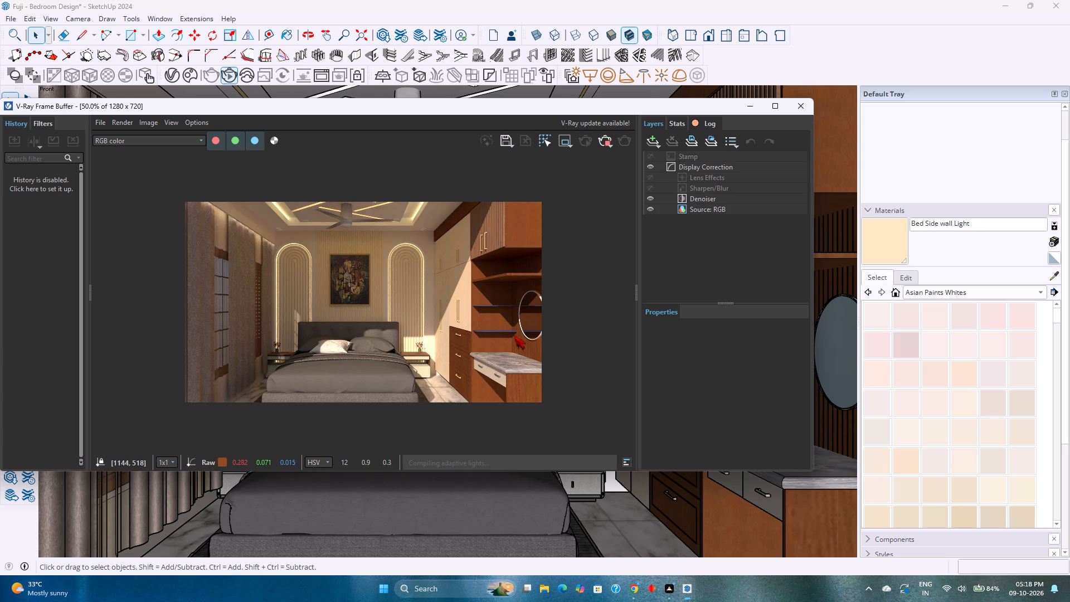
pyautogui.scroll(4, 533, 323)
pyautogui.scroll(-1, 572, 327)
pyautogui.moveTo(572, 327); pyautogui.dragTo(300, 338, button='middle')
pyautogui.scroll(-3, 388, 330)
pyautogui.scroll(2, 540, 309)
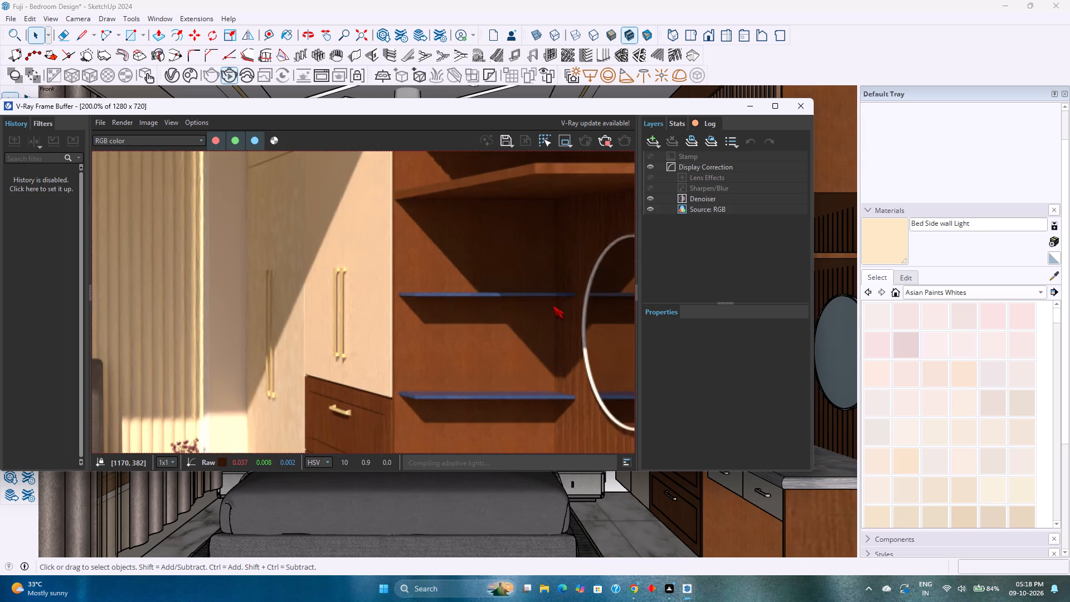
pyautogui.moveTo(553, 305); pyautogui.dragTo(415, 306, button='middle')
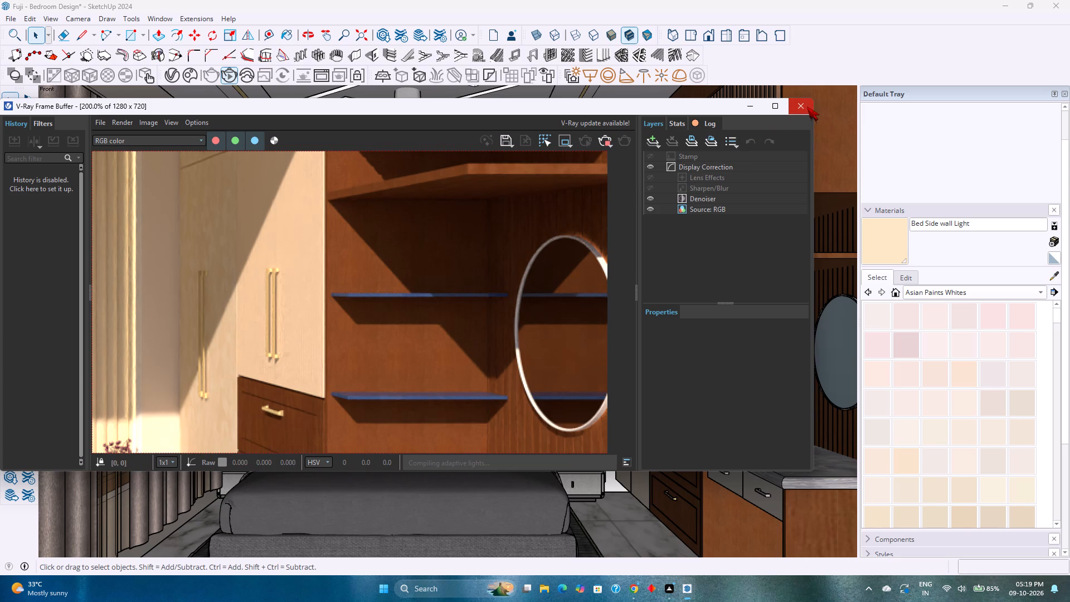
pyautogui.scroll(-3, 380, 305)
pyautogui.middleClick(378, 305)
pyautogui.scroll(1, 374, 303)
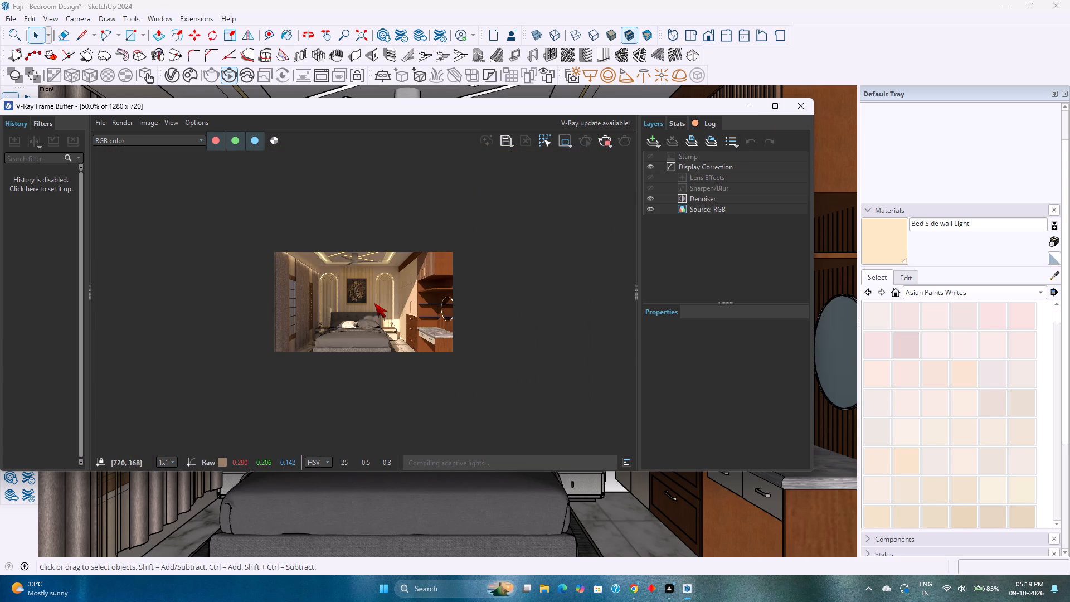
pyautogui.scroll(1, 374, 303)
pyautogui.scroll(-1, 374, 303)
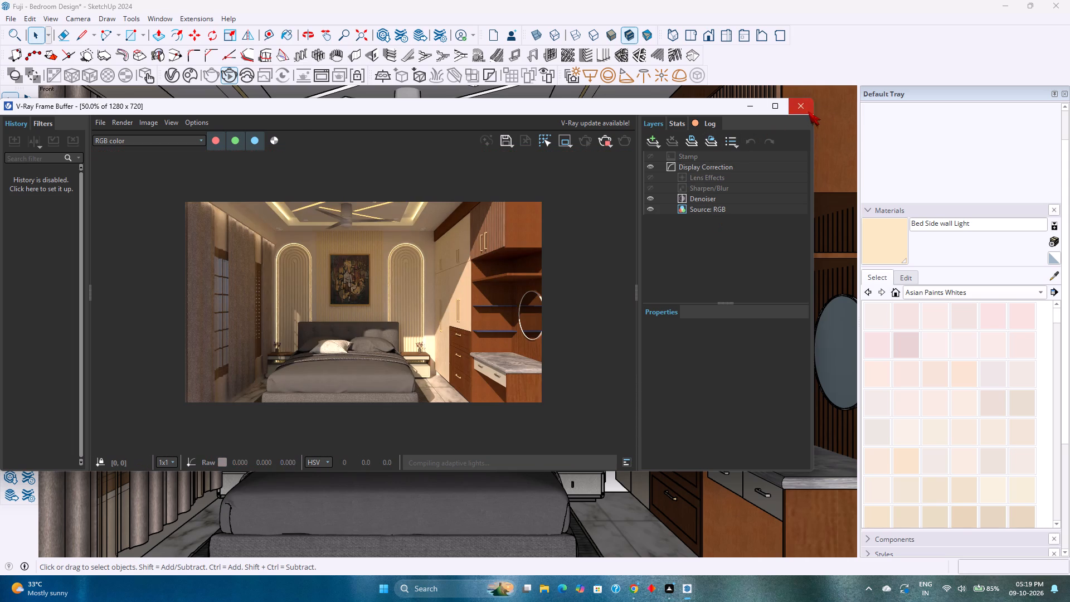
pyautogui.click(808, 111)
pyautogui.moveTo(709, 362); pyautogui.dragTo(641, 368, button='middle')
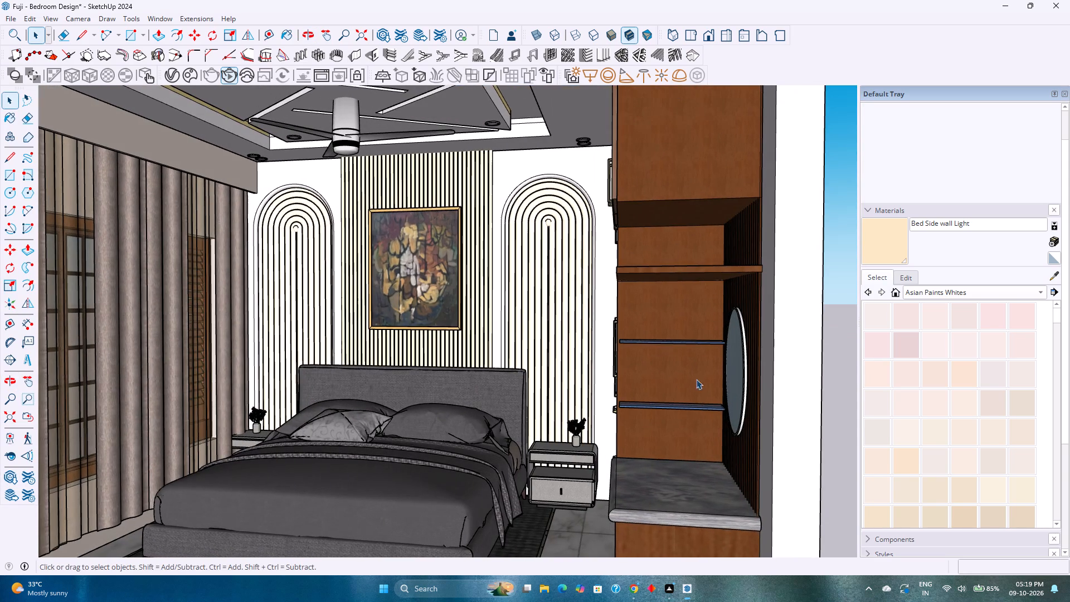
# Inside its group, move the round mirror 0.05 along the red axis, away from the slatted panel beside the dressing table.
pyautogui.scroll(7, 736, 363)
pyautogui.click(754, 356)
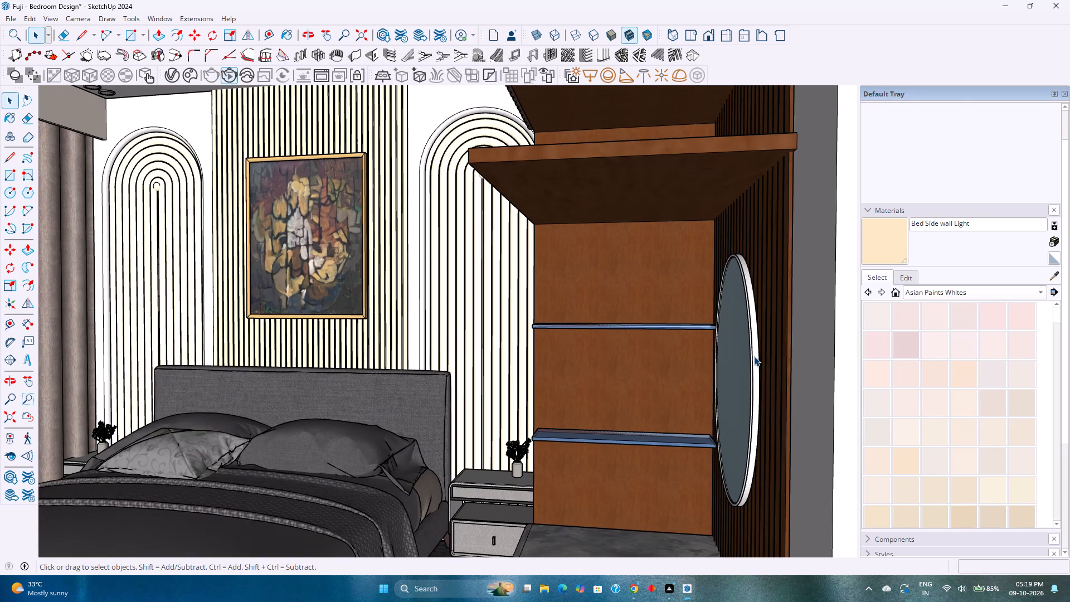
pyautogui.doubleClick(754, 356)
pyautogui.click(754, 356)
pyautogui.scroll(3, 754, 356)
pyautogui.moveTo(755, 356); pyautogui.dragTo(732, 409, button='middle')
pyautogui.scroll(6, 748, 211)
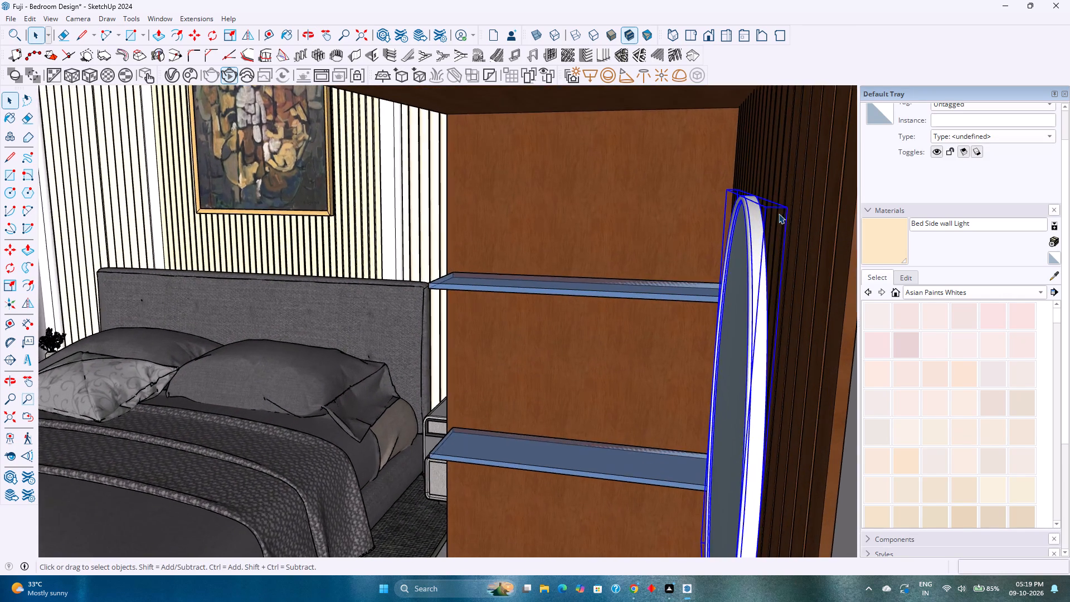
pyautogui.scroll(6, 779, 213)
pyautogui.press('m')
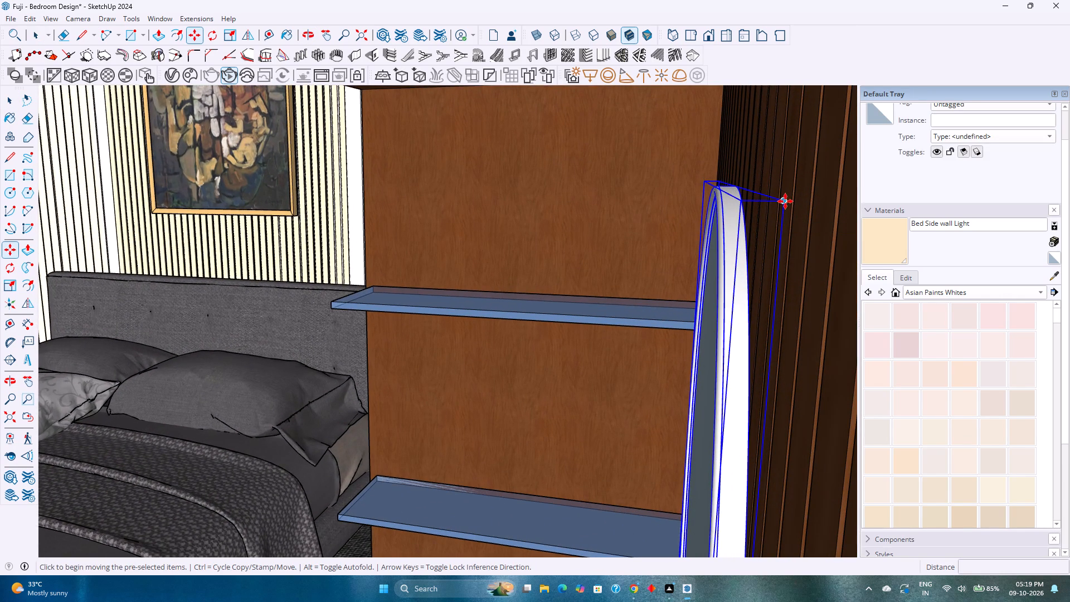
pyautogui.click(785, 201)
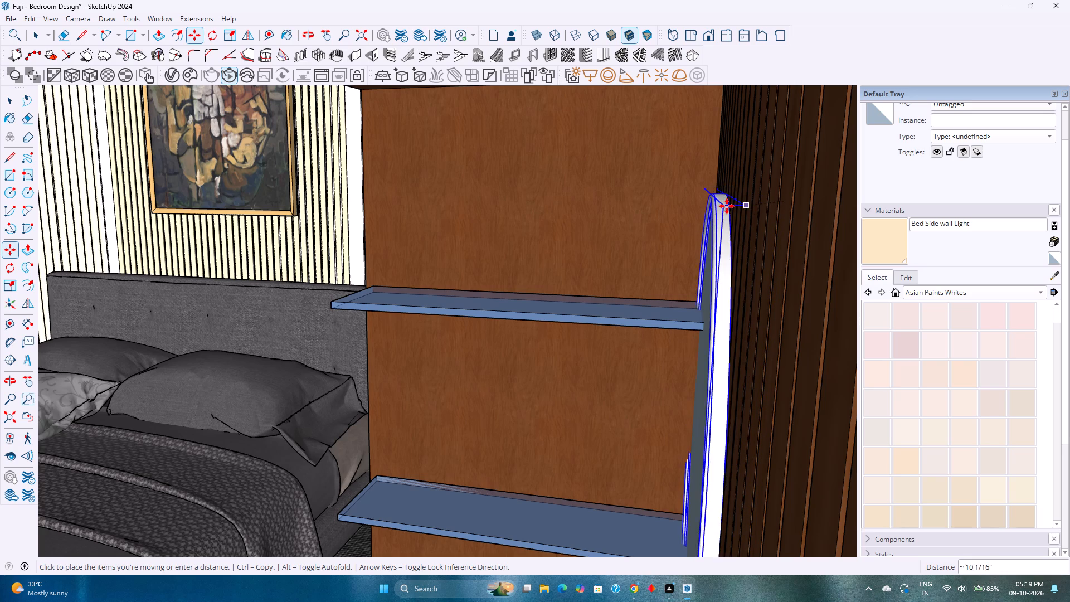
pyautogui.press('Left')
pyautogui.press('Right')
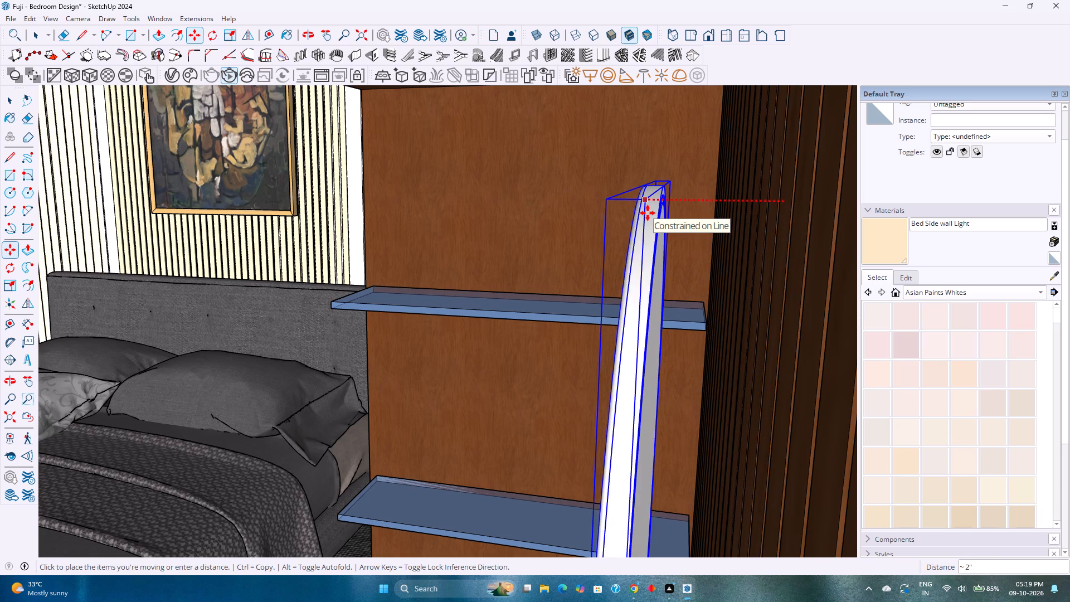
pyautogui.write('0.')
pyautogui.press('0')
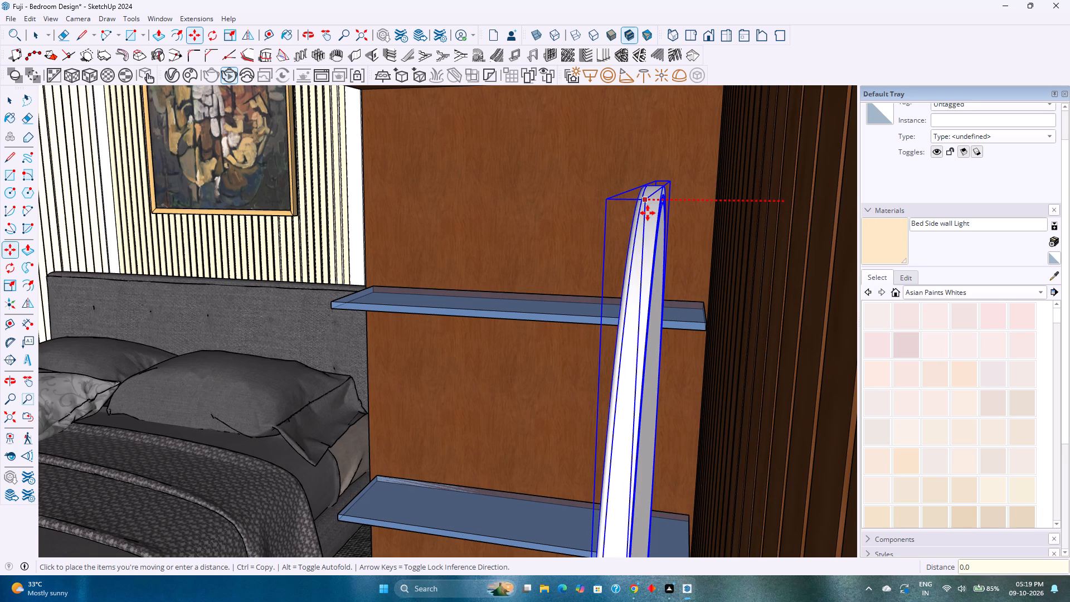
pyautogui.press('5')
pyautogui.press('Return')
pyautogui.press('space')
# Compare the mirror's position against the slatted panel by undoing and redoing its move, and exit the group.
pyautogui.moveTo(707, 221); pyautogui.dragTo(696, 226, button='middle')
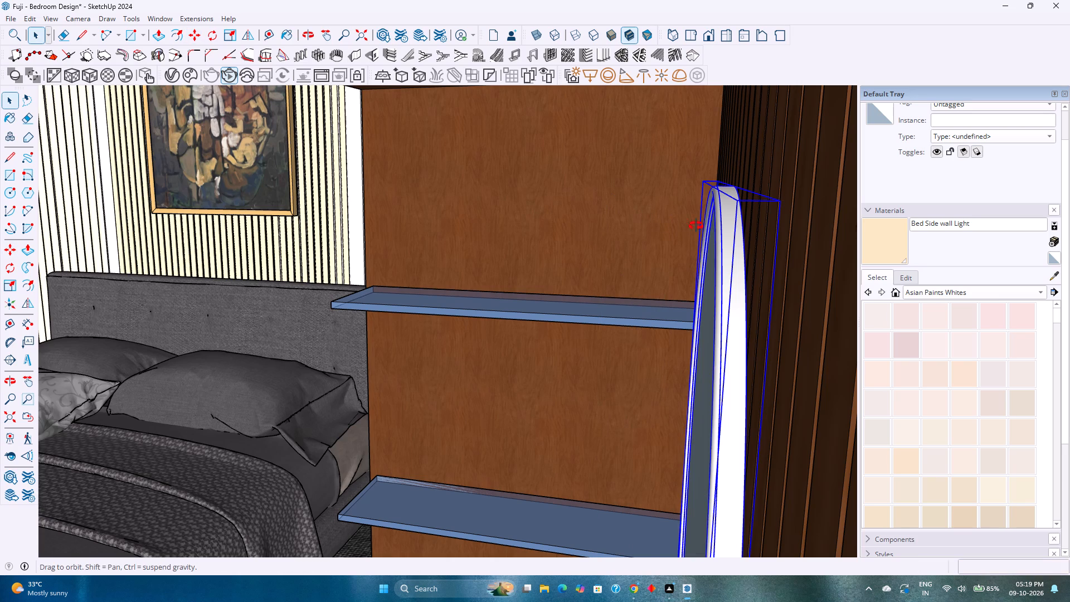
pyautogui.moveTo(696, 226); pyautogui.dragTo(695, 215, button='middle')
pyautogui.scroll(3, 736, 230)
pyautogui.middleClick(736, 230)
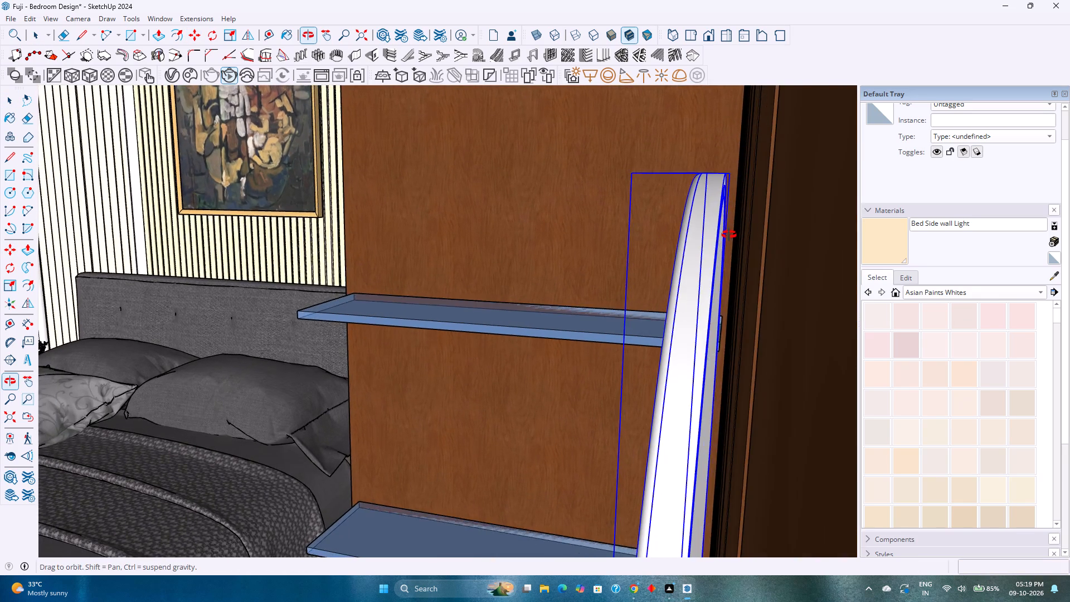
pyautogui.hotkey('ctrl', 'z')
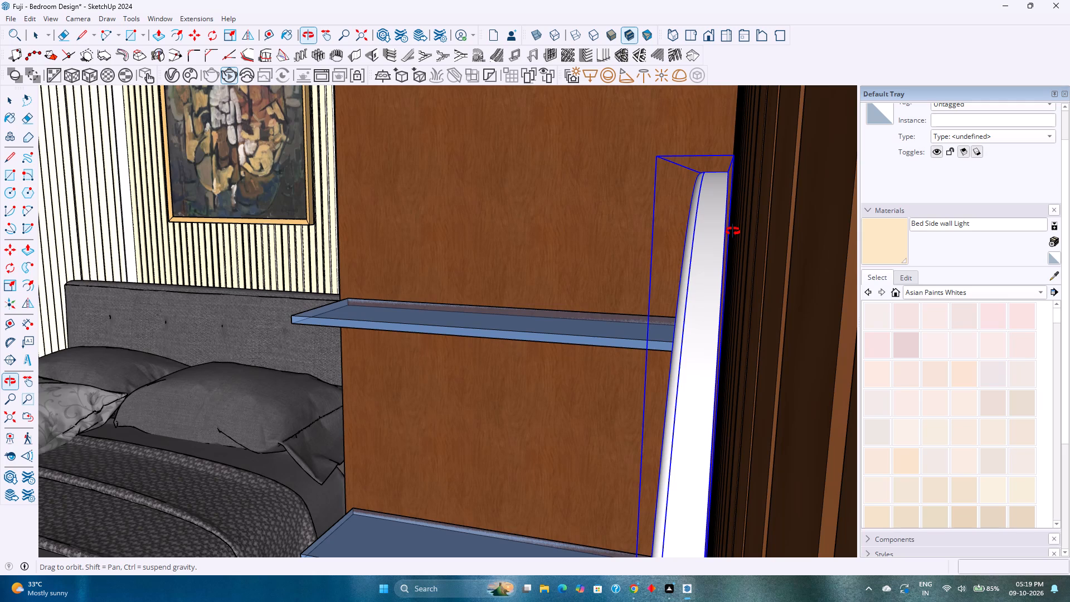
pyautogui.hotkey('ctrl', 'y')
pyautogui.press('space')
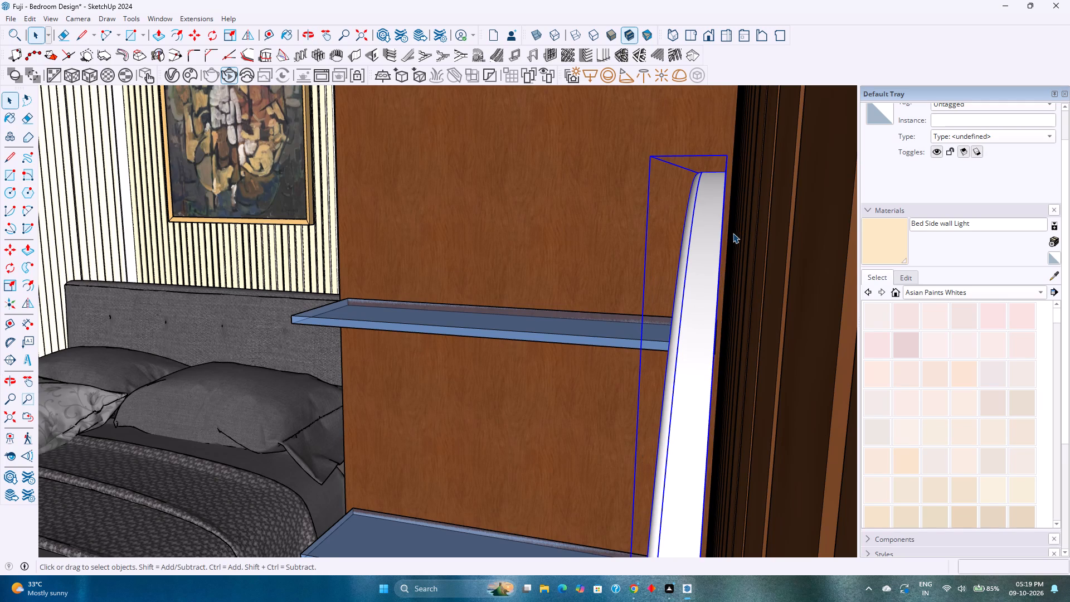
pyautogui.scroll(-5, 733, 233)
pyautogui.moveTo(708, 253); pyautogui.dragTo(777, 247, button='middle')
pyautogui.scroll(-10, 777, 247)
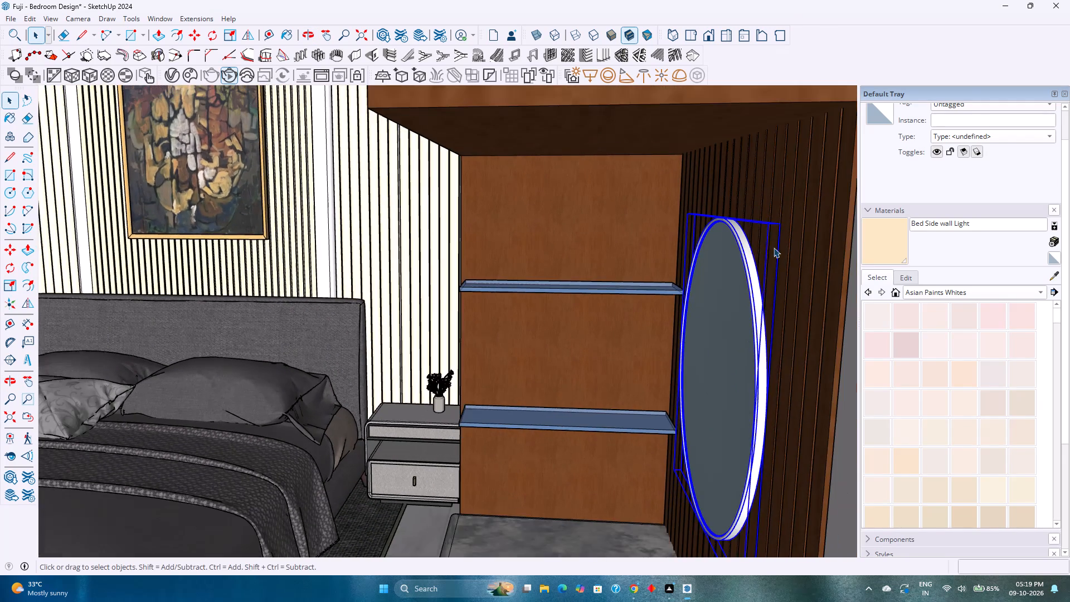
pyautogui.scroll(-1, 733, 255)
pyautogui.scroll(-4, 654, 264)
pyautogui.moveTo(547, 321); pyautogui.dragTo(588, 297, button='middle')
pyautogui.scroll(-3, 593, 298)
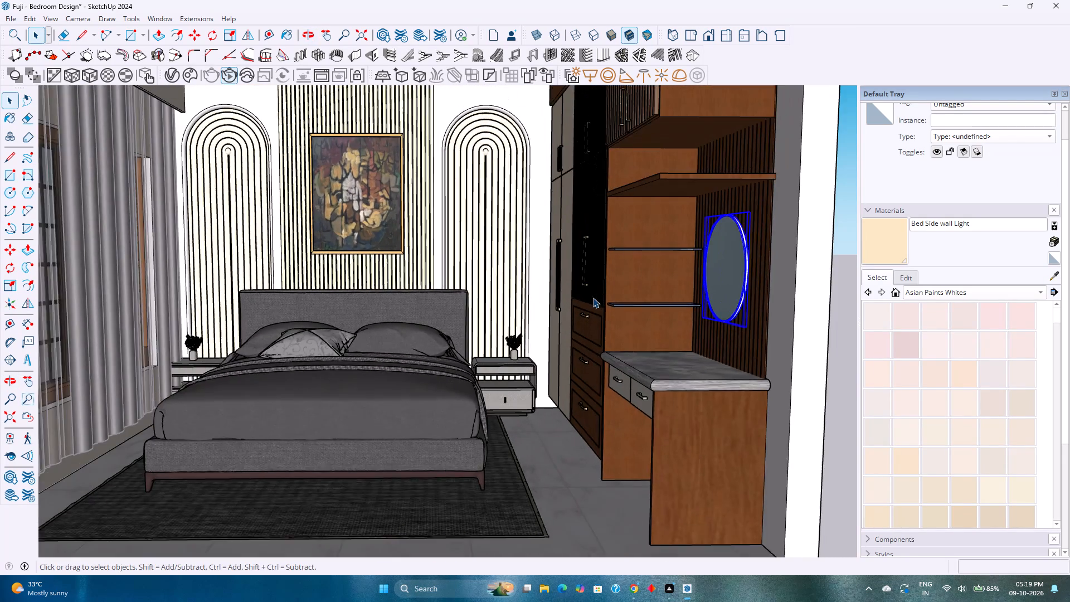
pyautogui.scroll(-2, 593, 298)
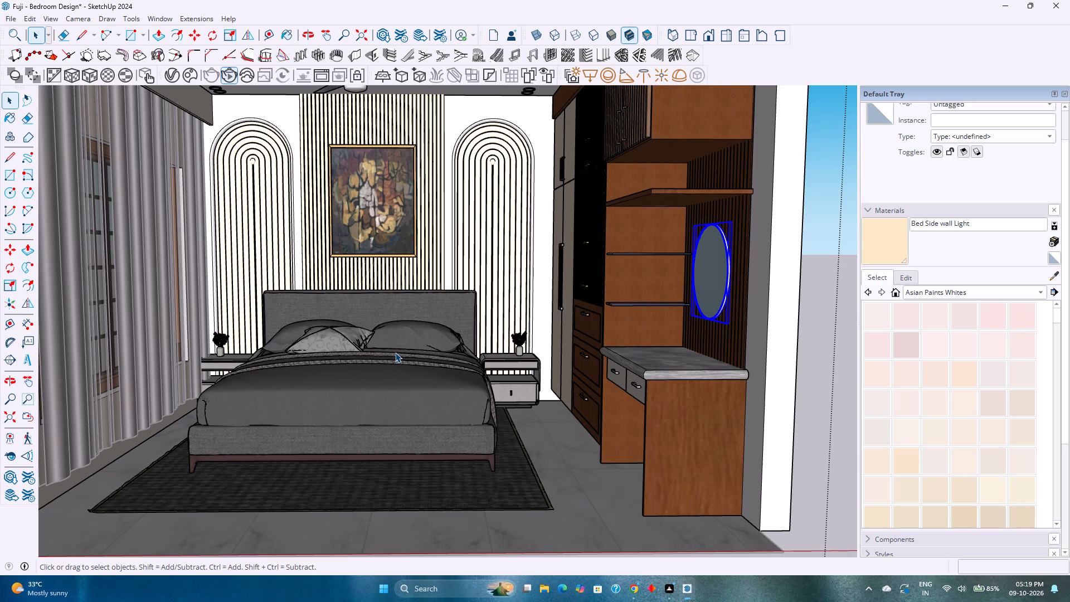
pyautogui.press('Escape')
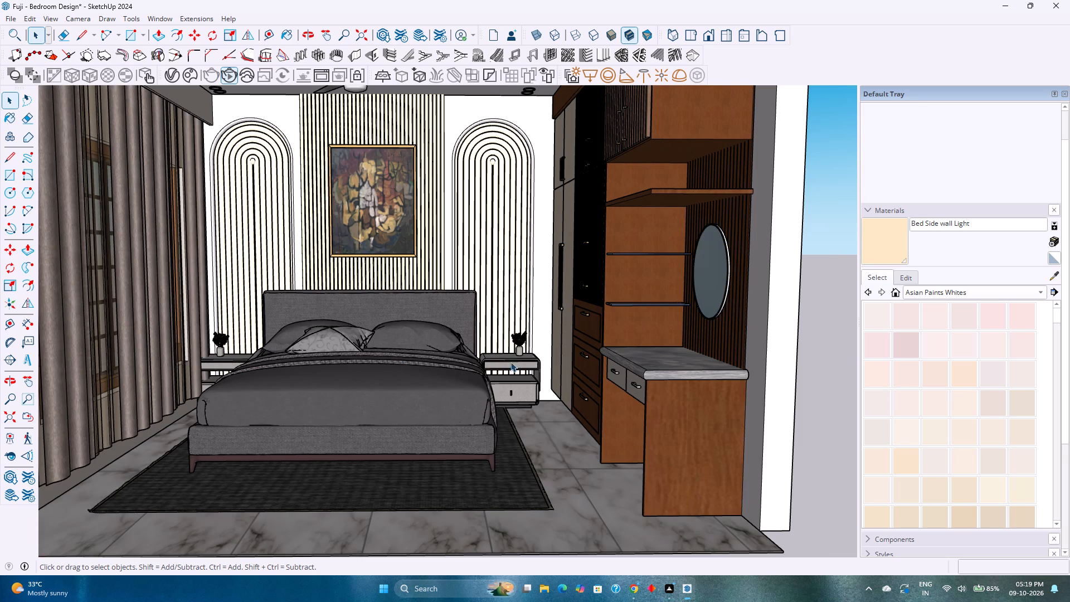
# Edit the lower glass shelf's Translucent Glass Blue material to opacity 23 and lightness 87, apply it, and exit the shelf group.
pyautogui.moveTo(612, 306); pyautogui.dragTo(693, 416, button='middle')
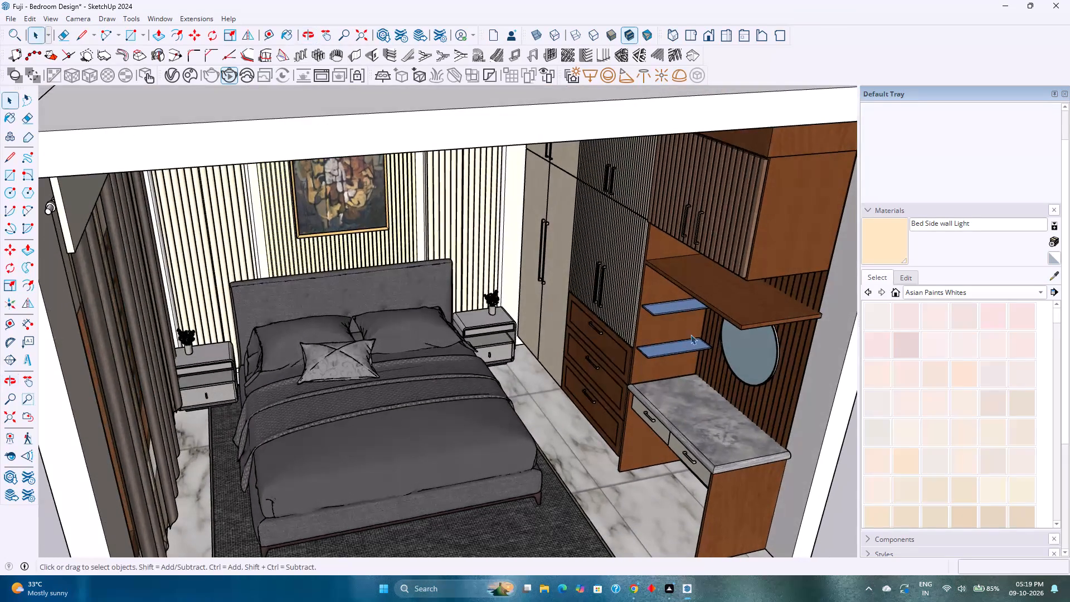
pyautogui.scroll(9, 688, 326)
pyautogui.click(692, 358)
pyautogui.doubleClick(692, 358)
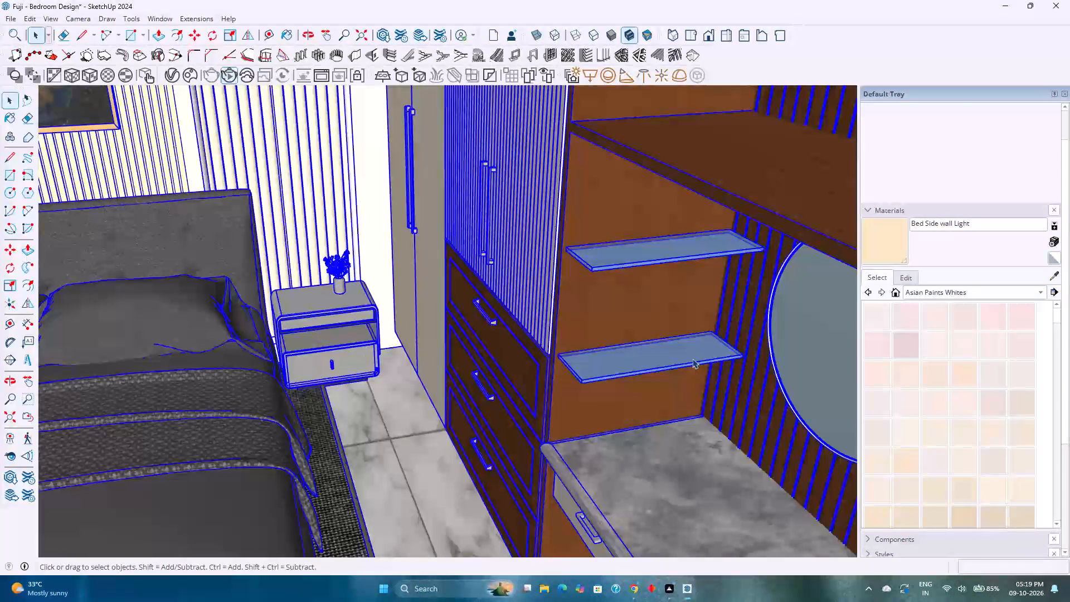
pyautogui.click(692, 358)
pyautogui.scroll(4, 692, 358)
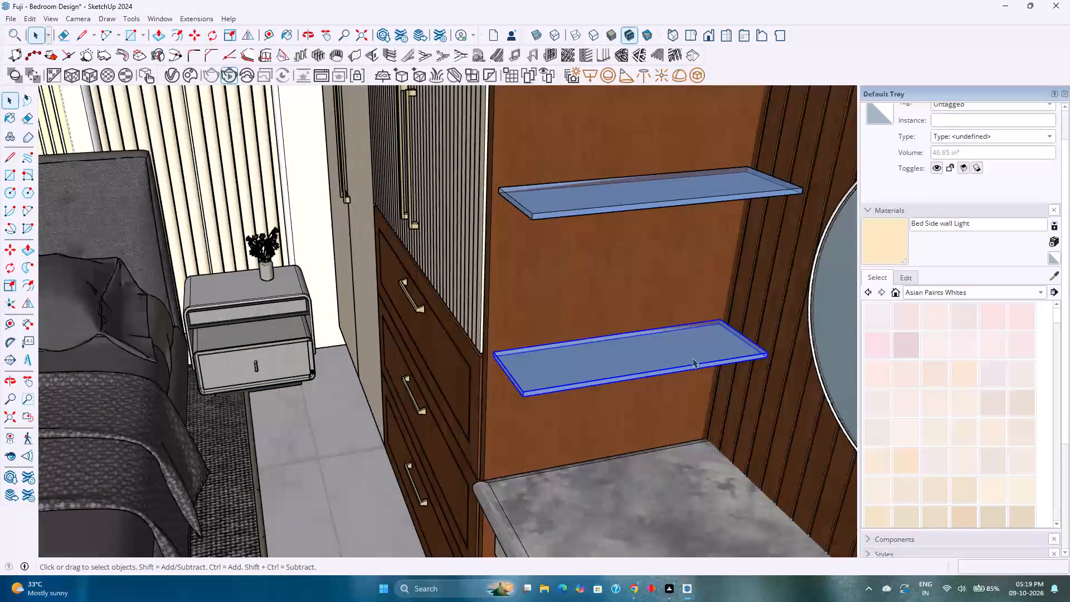
pyautogui.doubleClick(692, 358)
pyautogui.click(692, 358)
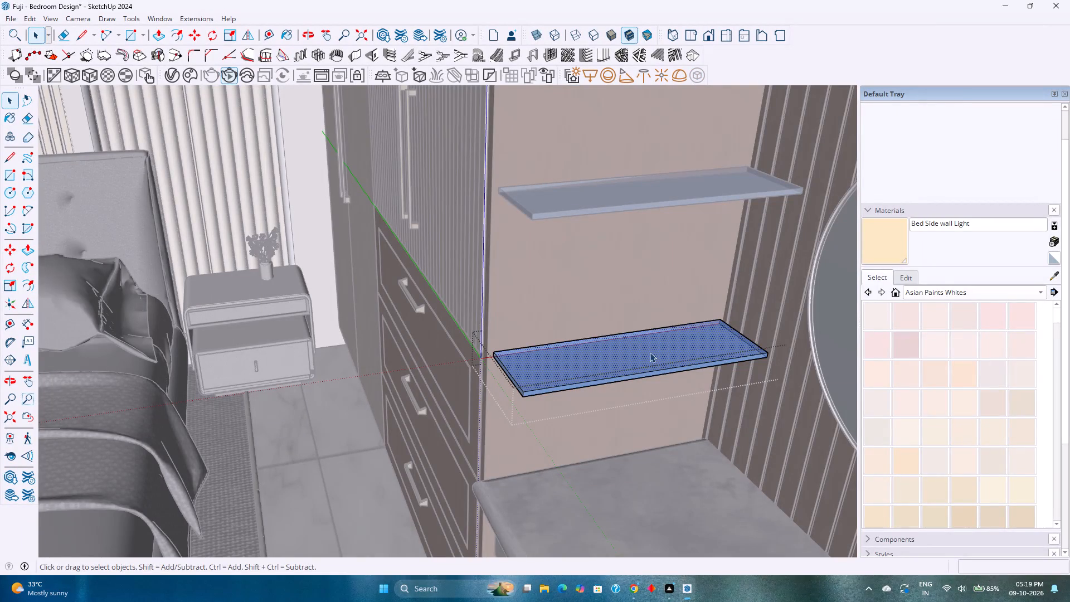
pyautogui.click(875, 120)
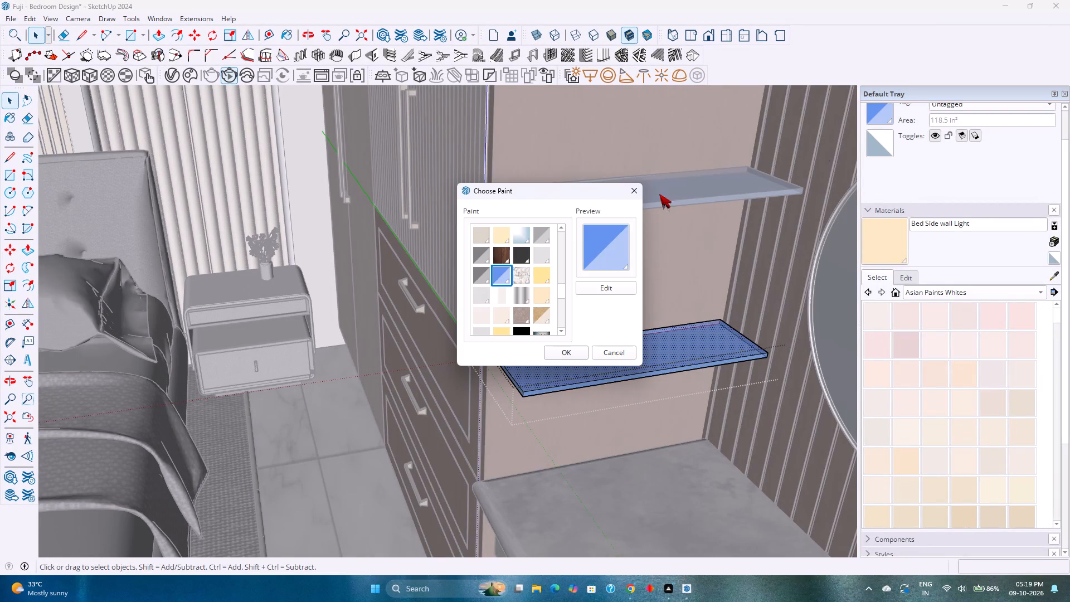
pyautogui.click(596, 290)
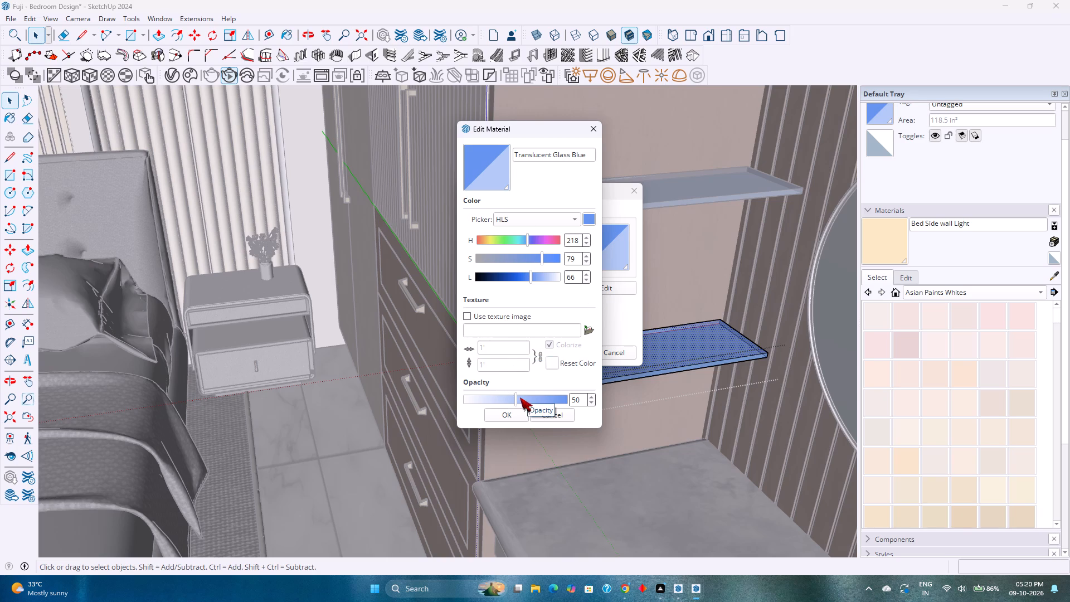
pyautogui.moveTo(514, 397); pyautogui.dragTo(481, 406)
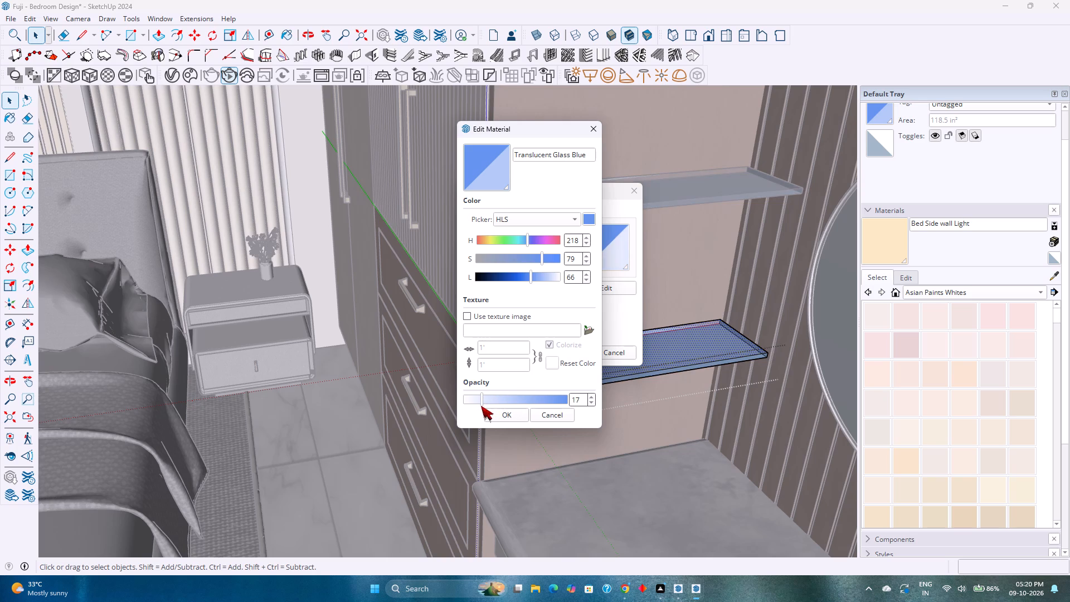
pyautogui.moveTo(481, 406); pyautogui.dragTo(487, 403)
pyautogui.moveTo(533, 276); pyautogui.dragTo(537, 276)
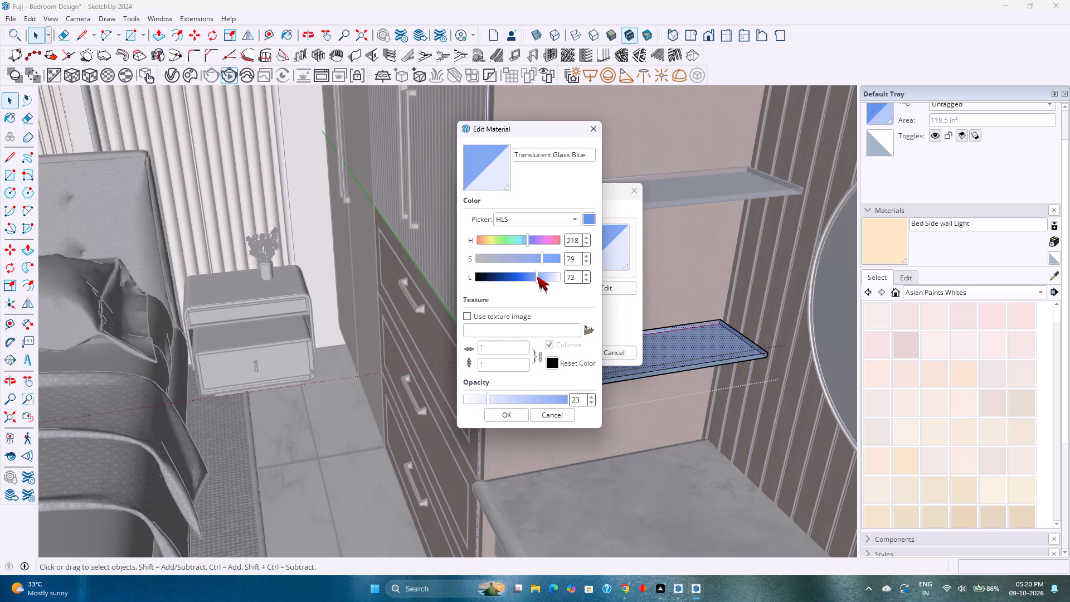
pyautogui.moveTo(537, 276); pyautogui.dragTo(544, 278)
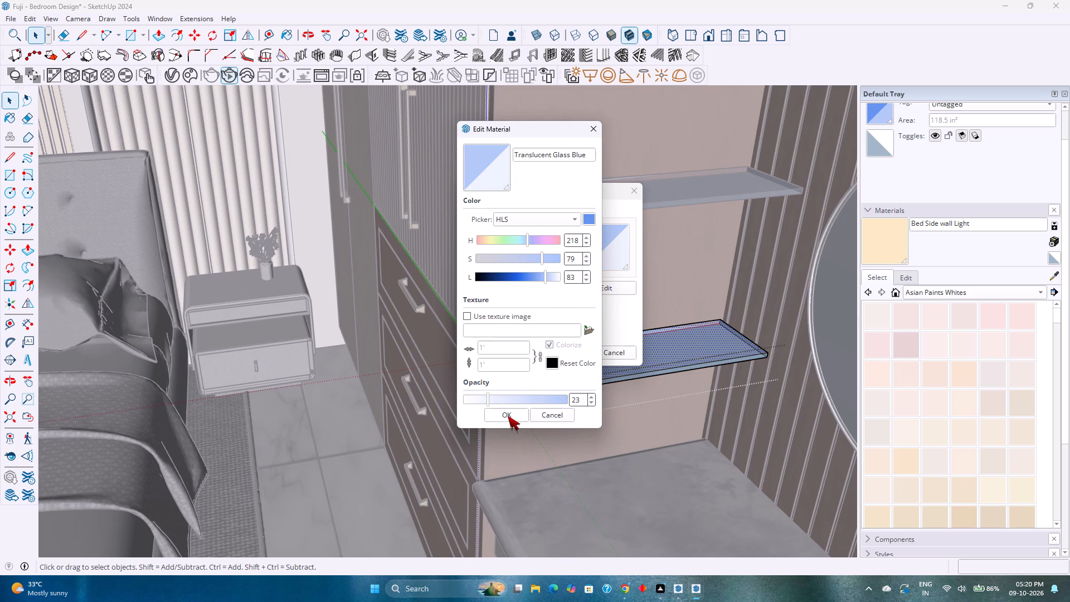
pyautogui.click(548, 278)
pyautogui.click(505, 412)
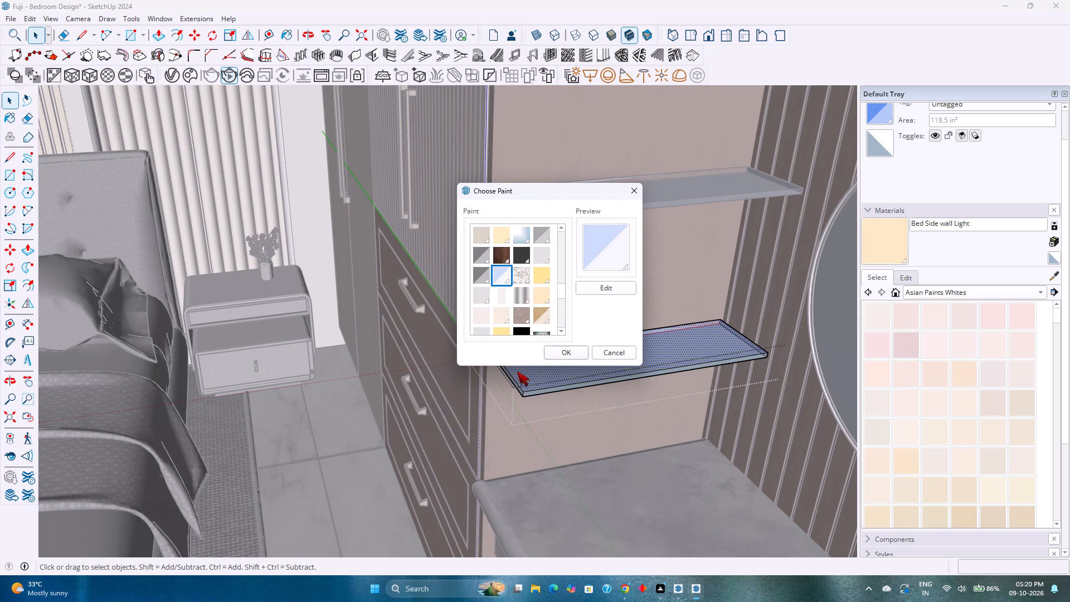
pyautogui.click(575, 351)
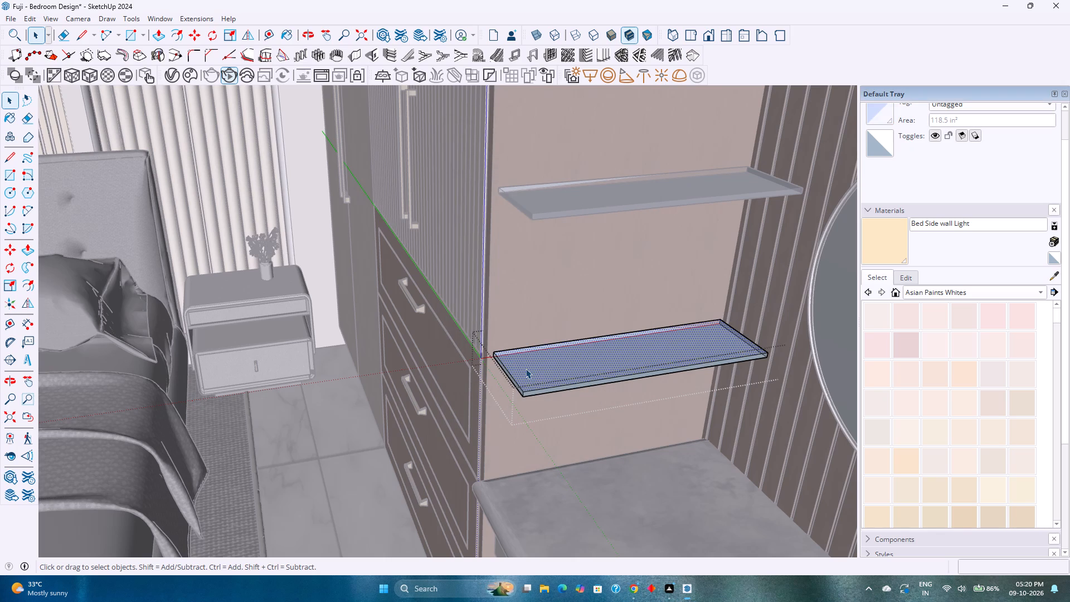
pyautogui.press('Escape')
# Frame the dressing table, glass shelves and mirror, and open the 3D Warehouse.
pyautogui.scroll(-3, 563, 375)
pyautogui.moveTo(558, 411); pyautogui.dragTo(565, 399, button='middle')
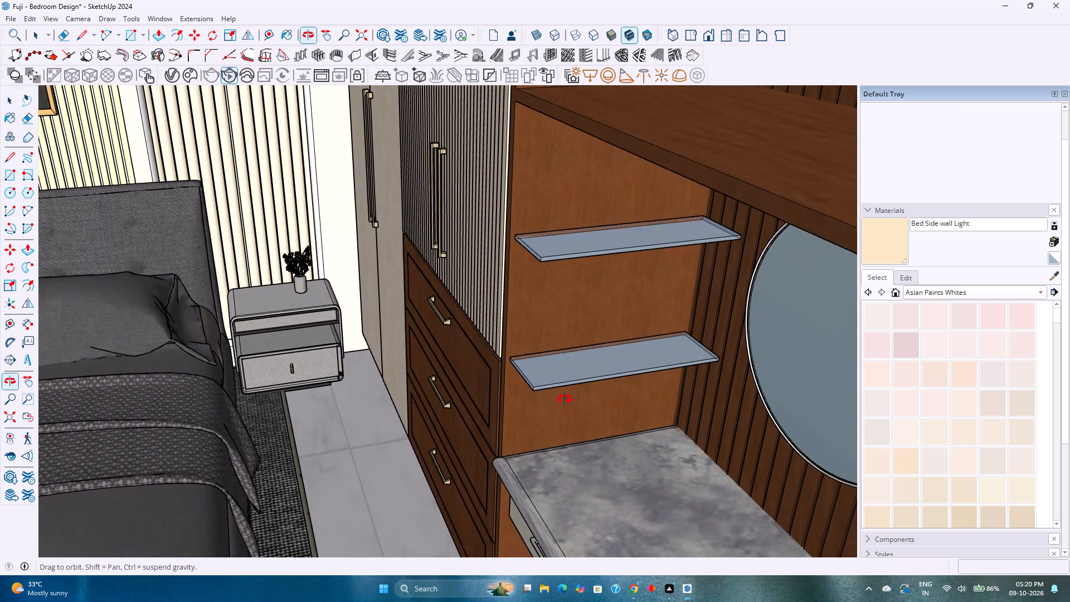
pyautogui.moveTo(565, 399); pyautogui.dragTo(597, 333, button='middle')
pyautogui.scroll(-4, 599, 333)
pyautogui.moveTo(605, 382); pyautogui.dragTo(621, 349, button='middle')
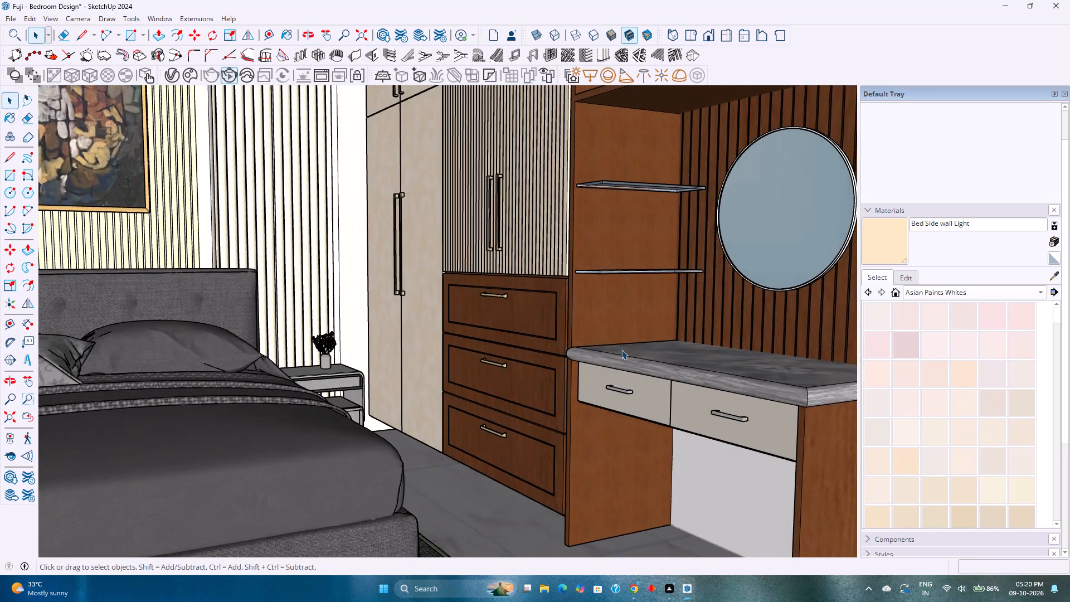
pyautogui.scroll(-1, 621, 349)
pyautogui.moveTo(621, 349); pyautogui.dragTo(571, 372, button='middle')
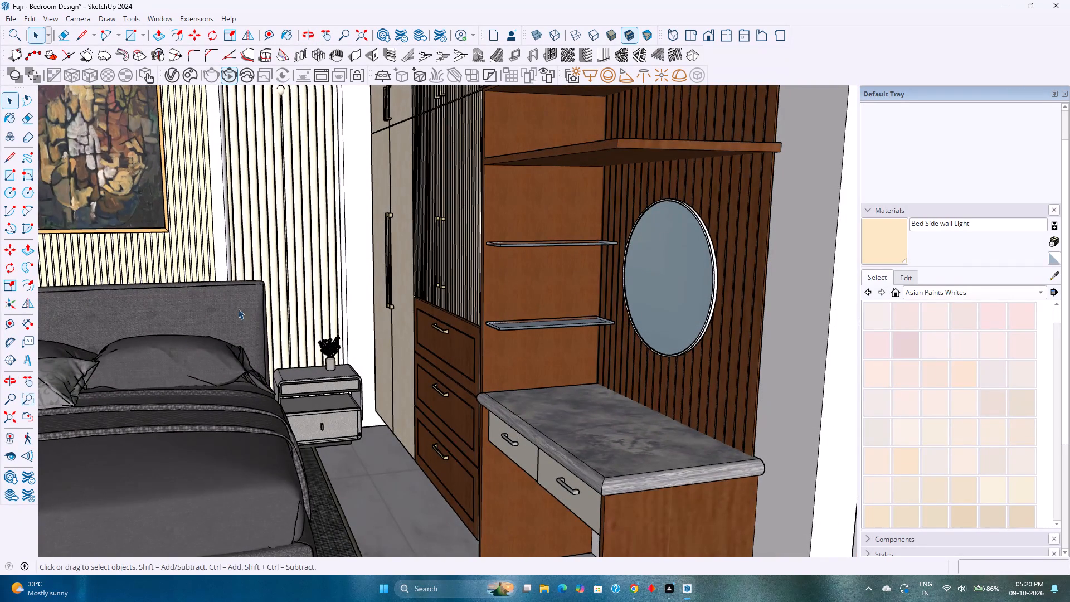
pyautogui.click(169, 16)
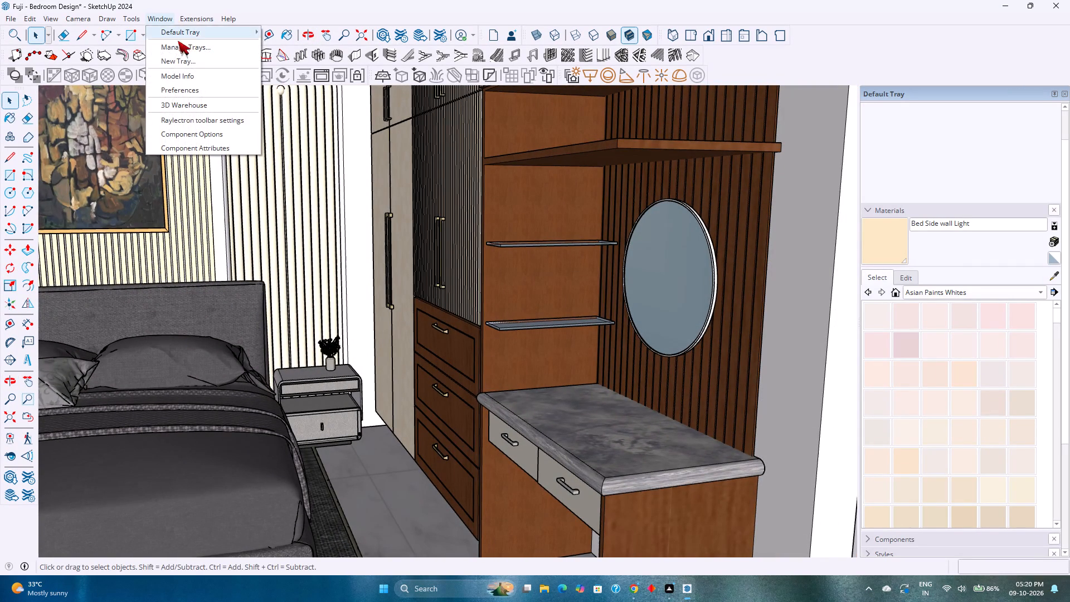
pyautogui.click(208, 108)
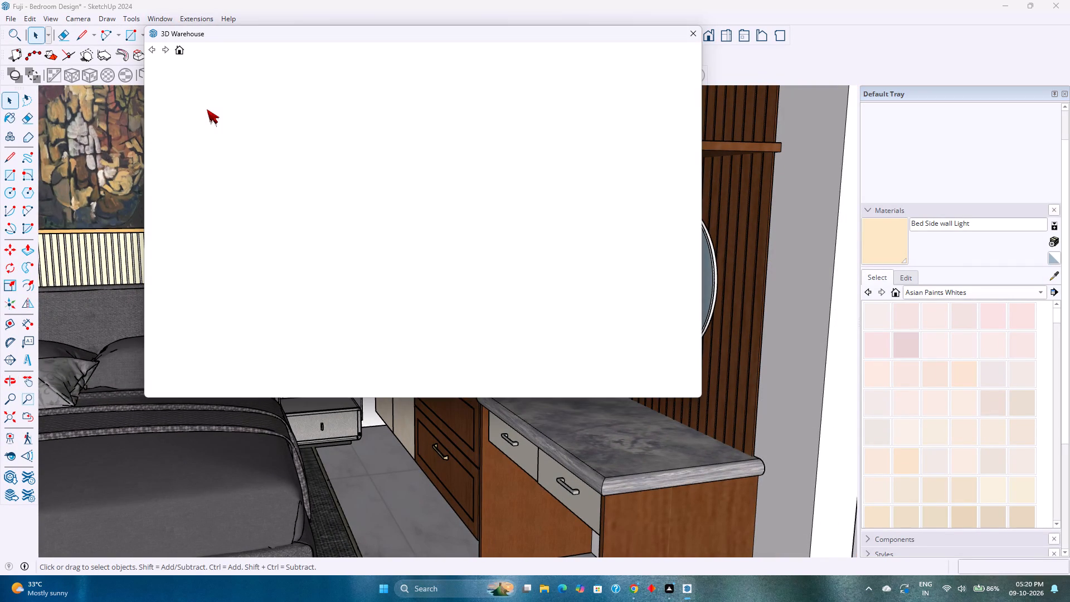
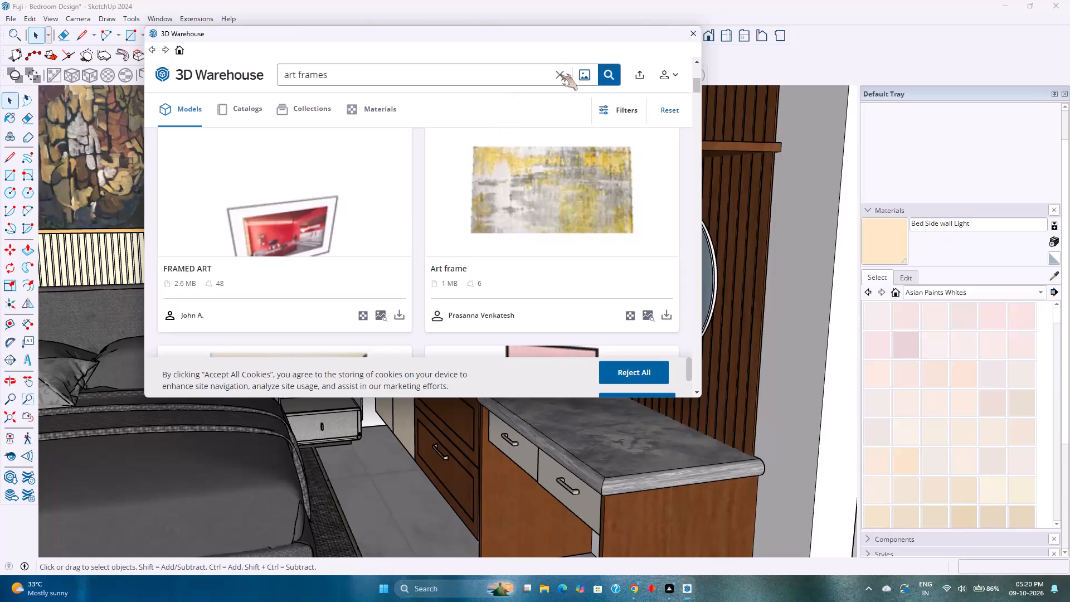
# Replace the previous art search with a 3D Warehouse search for "dressing chair".
pyautogui.click(560, 74)
pyautogui.click(513, 77)
pyautogui.write('dressing chair')
pyautogui.press('Return')
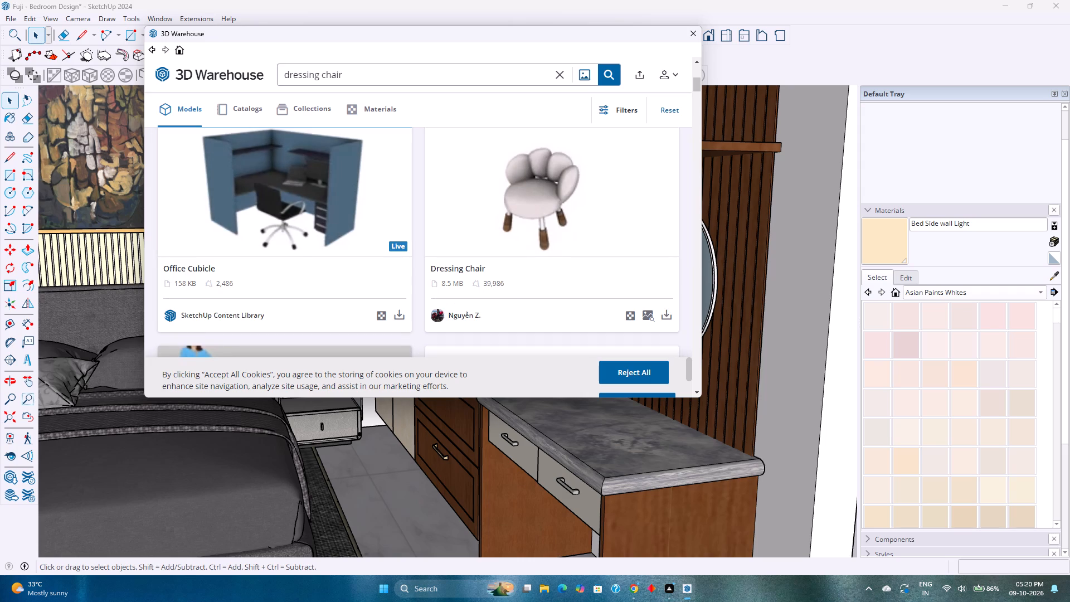
# Browse the dressing chair models for a seat that suits the bedroom's dressing table.
pyautogui.scroll(-4, 378, 204)
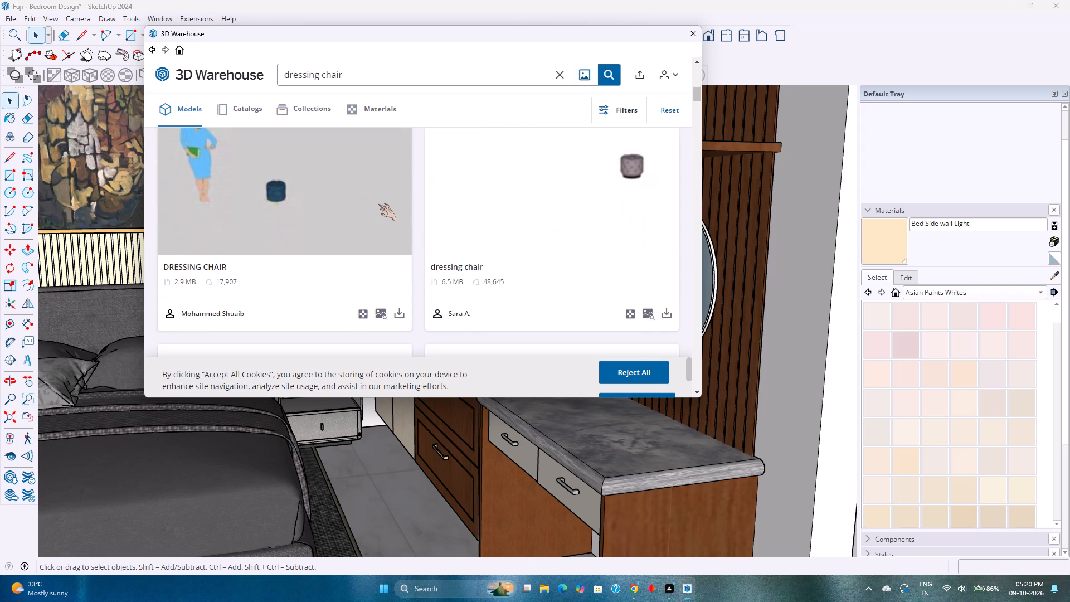
pyautogui.scroll(-7, 378, 204)
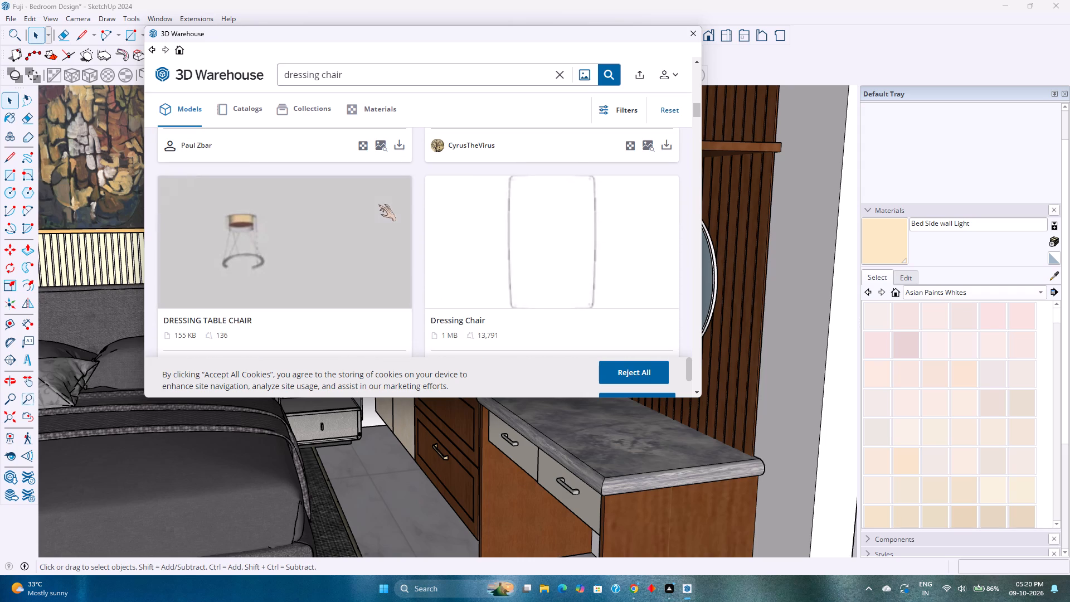
pyautogui.scroll(-7, 378, 205)
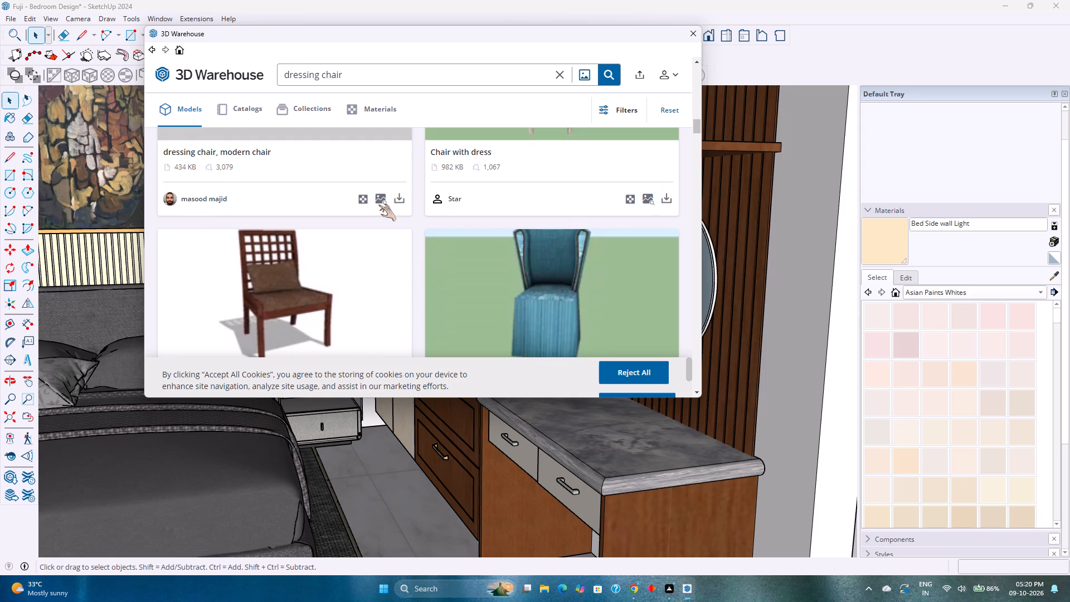
pyautogui.scroll(-18, 378, 205)
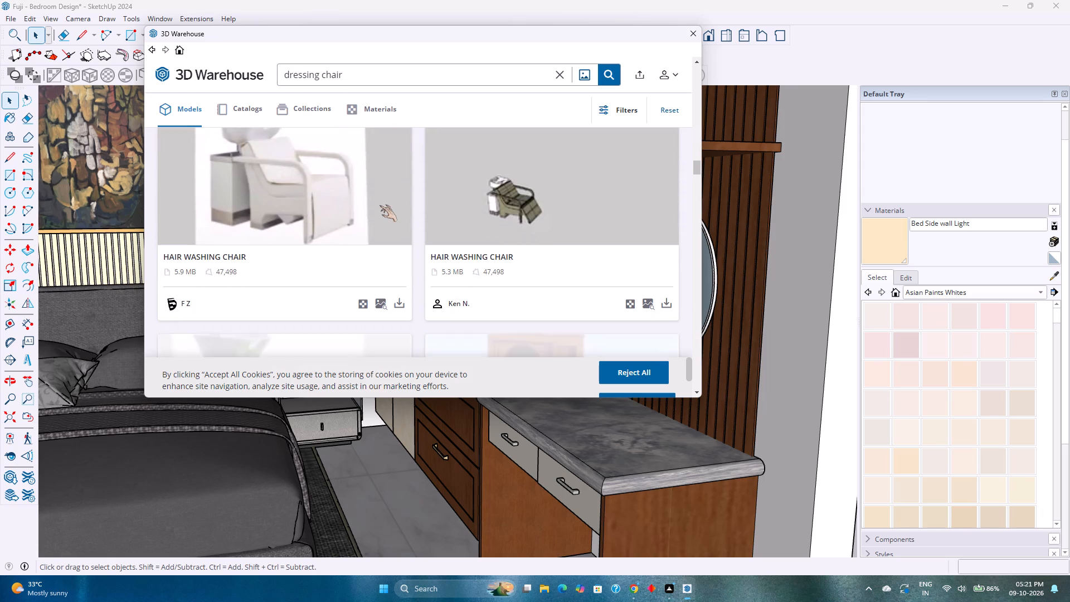
pyautogui.scroll(-6, 380, 205)
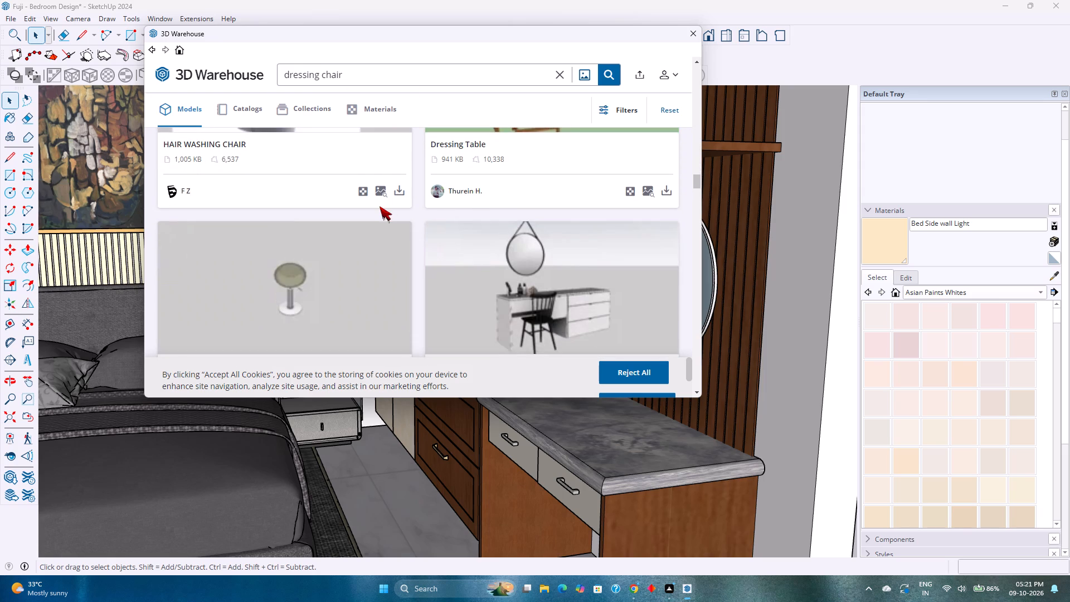
pyautogui.scroll(-5, 380, 206)
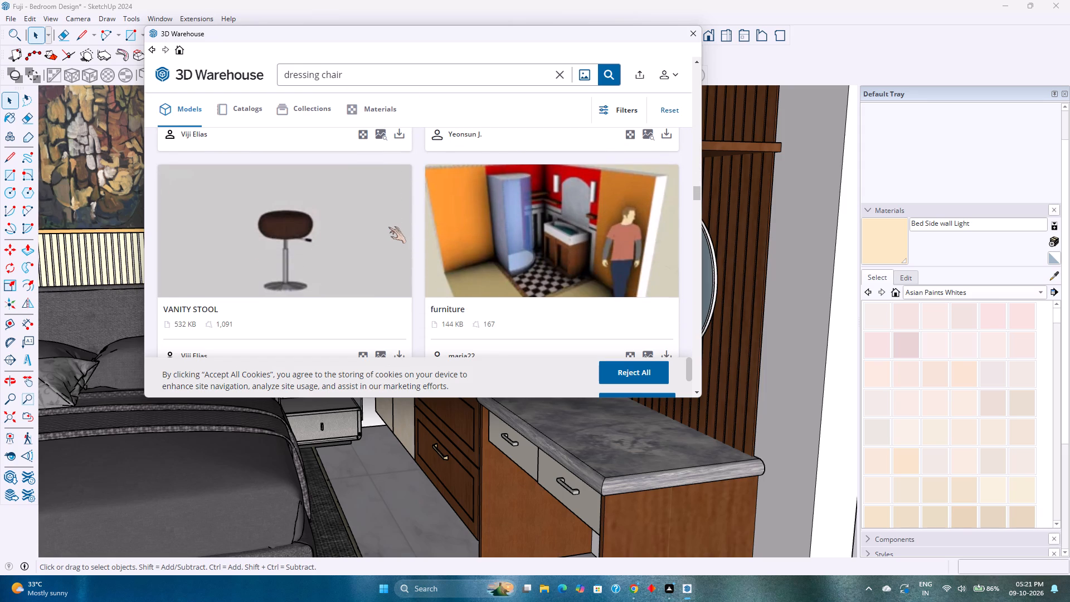
pyautogui.scroll(-6, 388, 227)
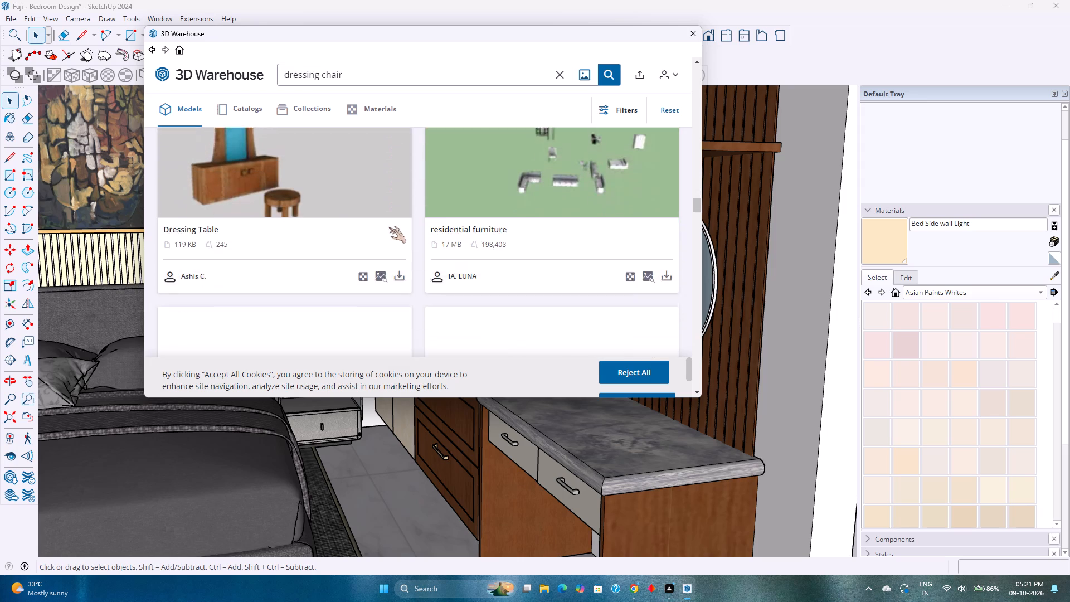
pyautogui.scroll(-6, 388, 227)
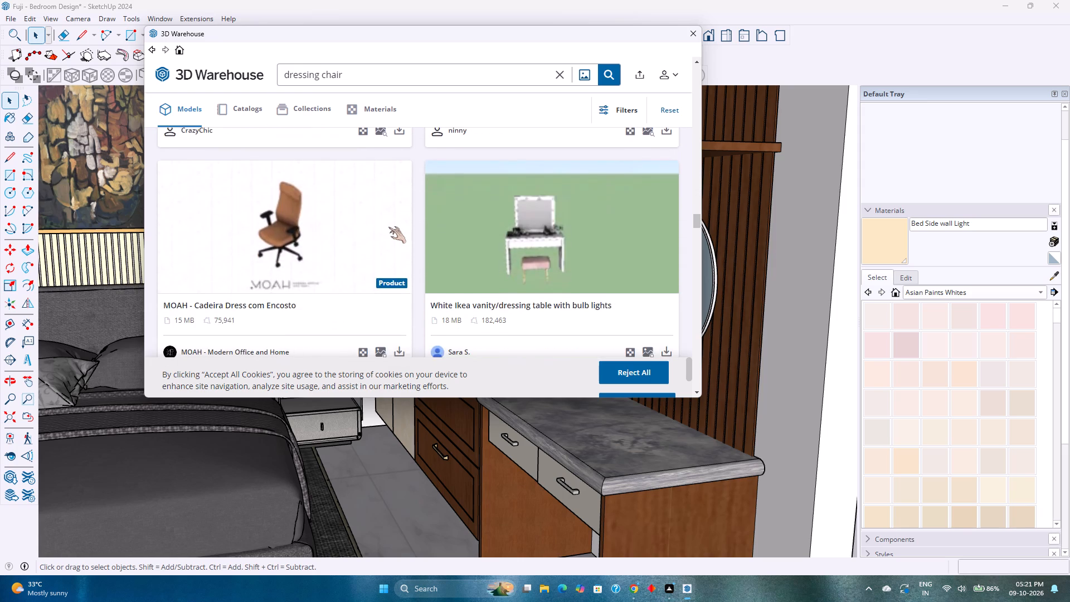
pyautogui.scroll(-7, 388, 227)
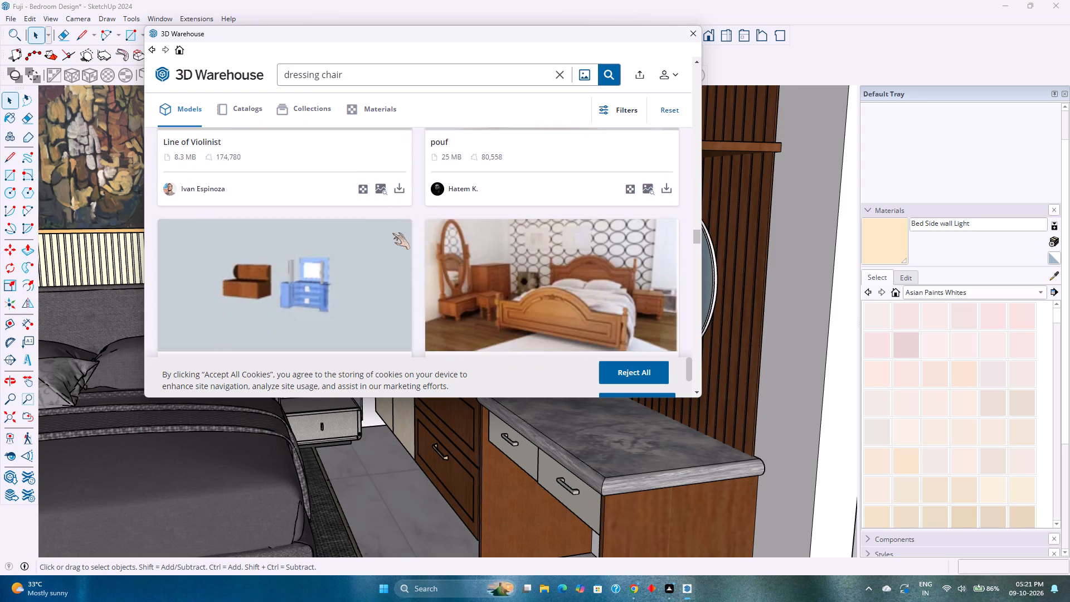
pyautogui.scroll(-8, 393, 234)
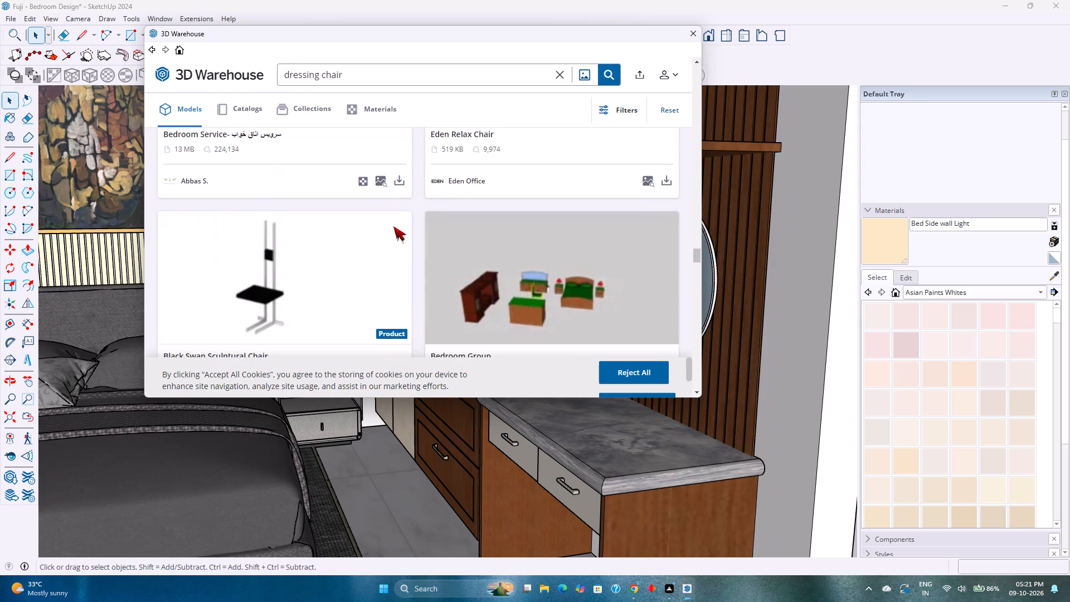
pyautogui.scroll(-4, 393, 226)
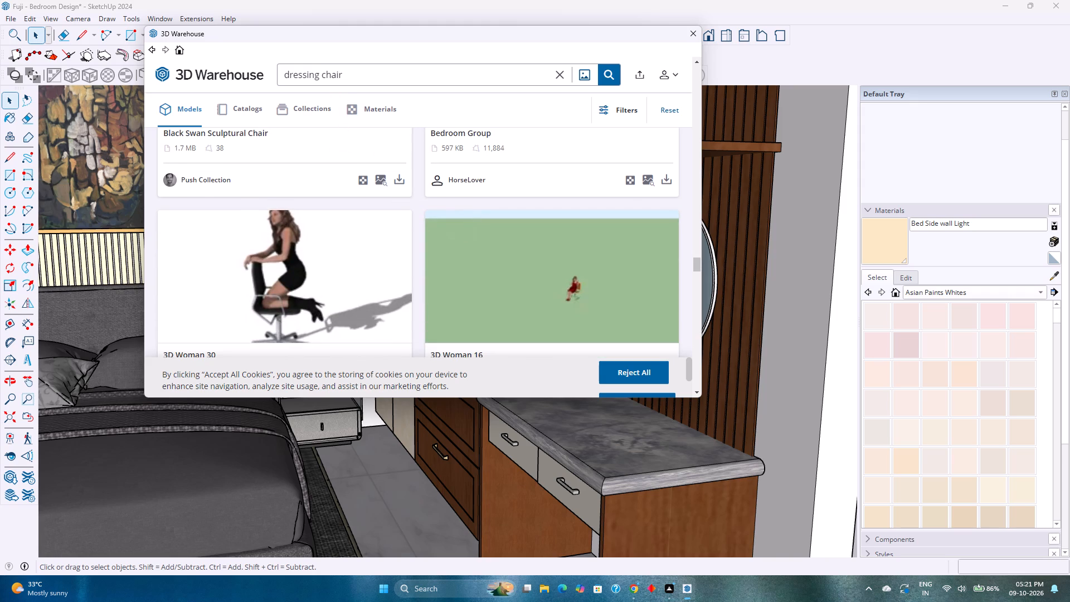
pyautogui.scroll(-2, 386, 293)
pyautogui.scroll(9, 386, 293)
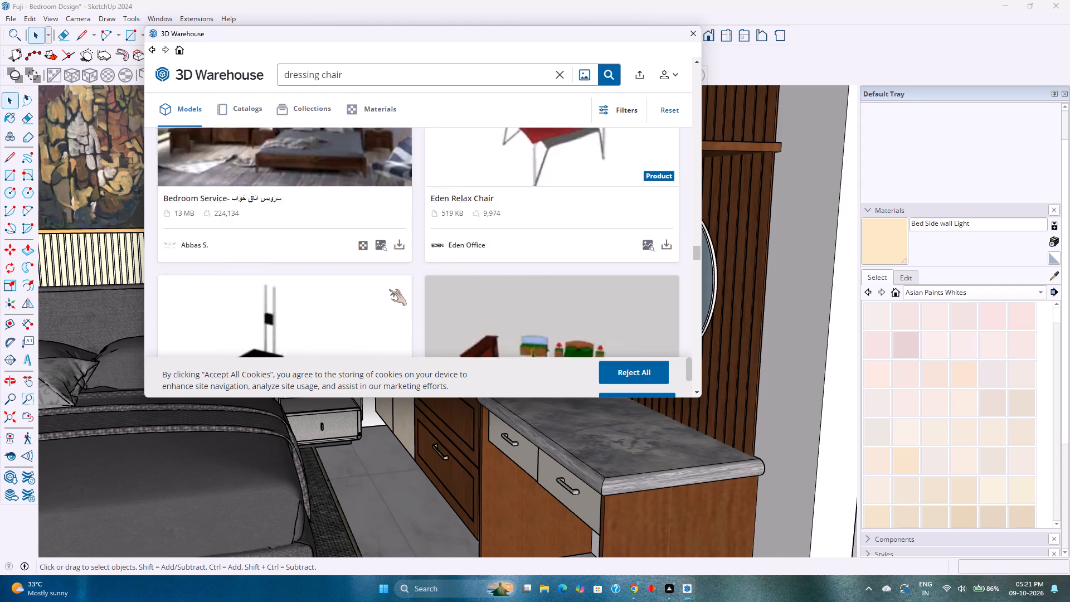
pyautogui.scroll(4, 391, 289)
# Refine the model search to "dressing table chair" and look through the results for a suitable seat.
pyautogui.click(320, 77)
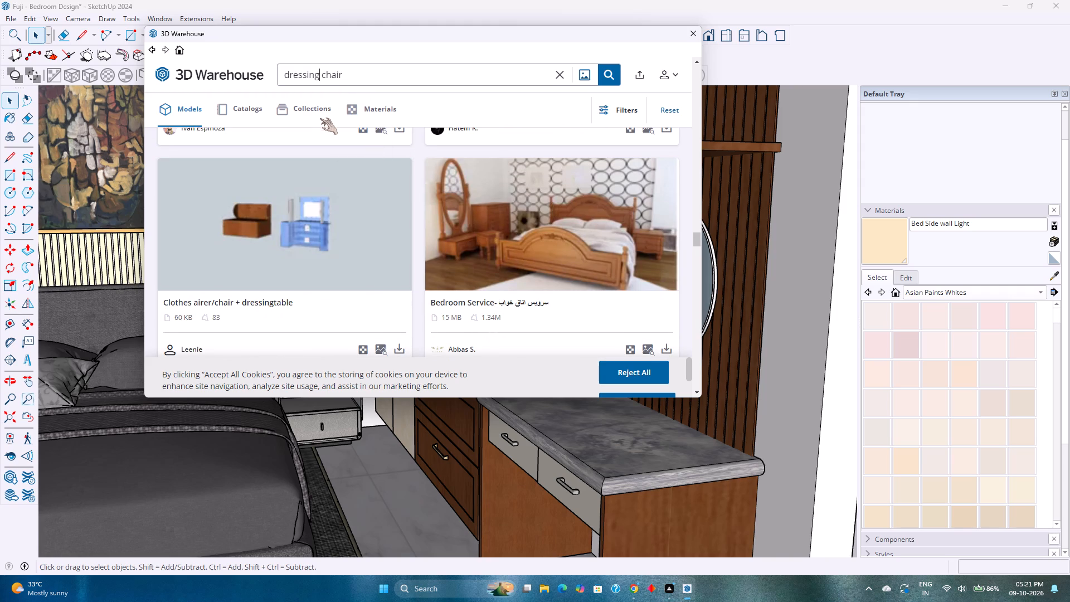
pyautogui.press('space')
pyautogui.press('t')
pyautogui.write('ab')
pyautogui.write('le')
pyautogui.click(607, 80)
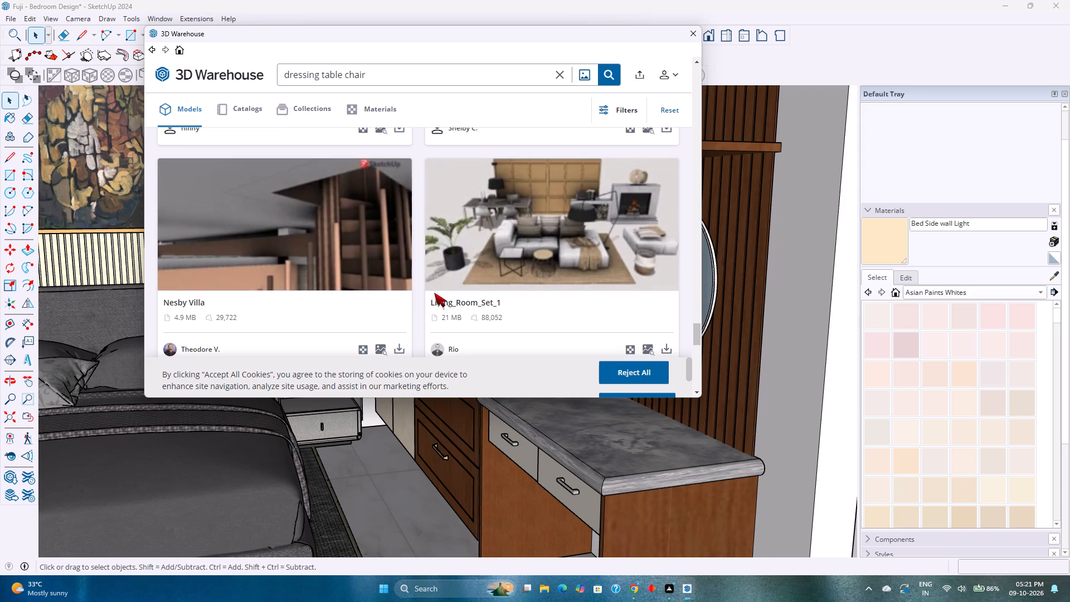
pyautogui.scroll(-14, 435, 279)
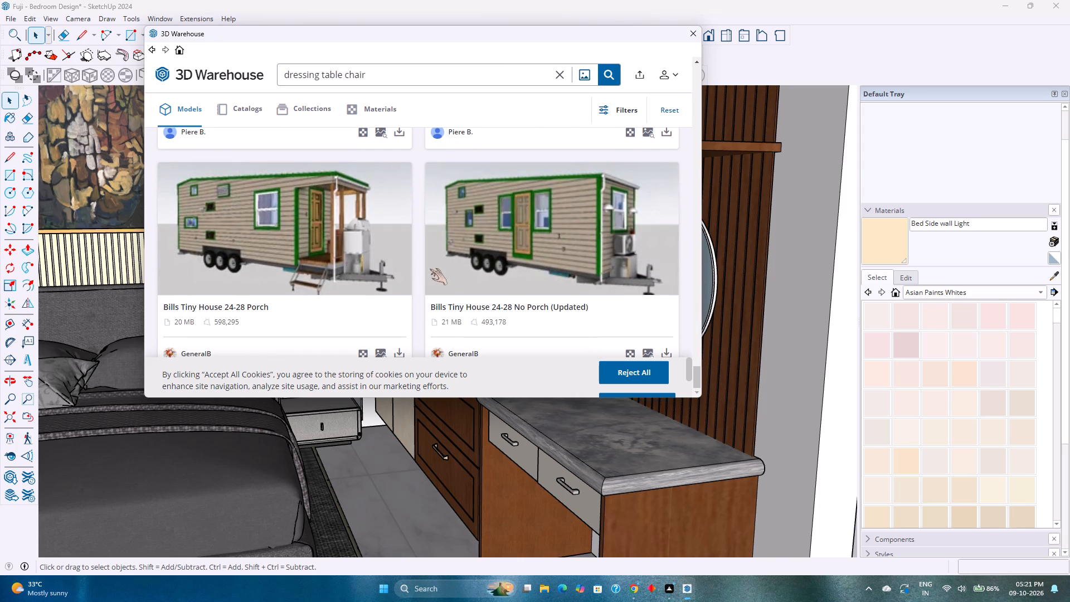
# Search the 3D Warehouse for "chairs", then change the search term to "chair".
pyautogui.click(560, 79)
pyautogui.click(519, 80)
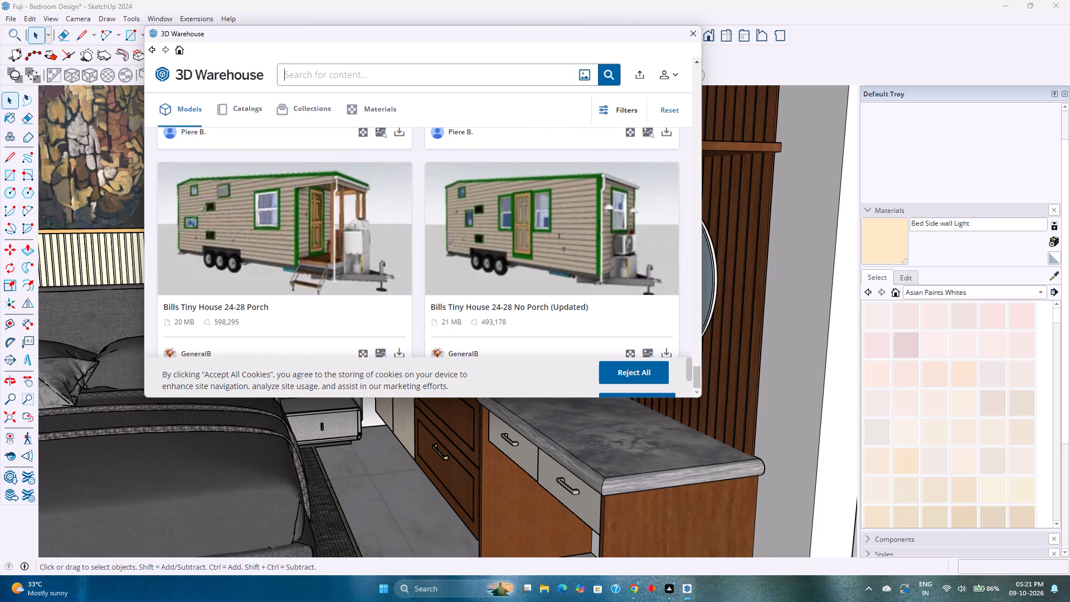
pyautogui.write('chairs')
pyautogui.press('Return')
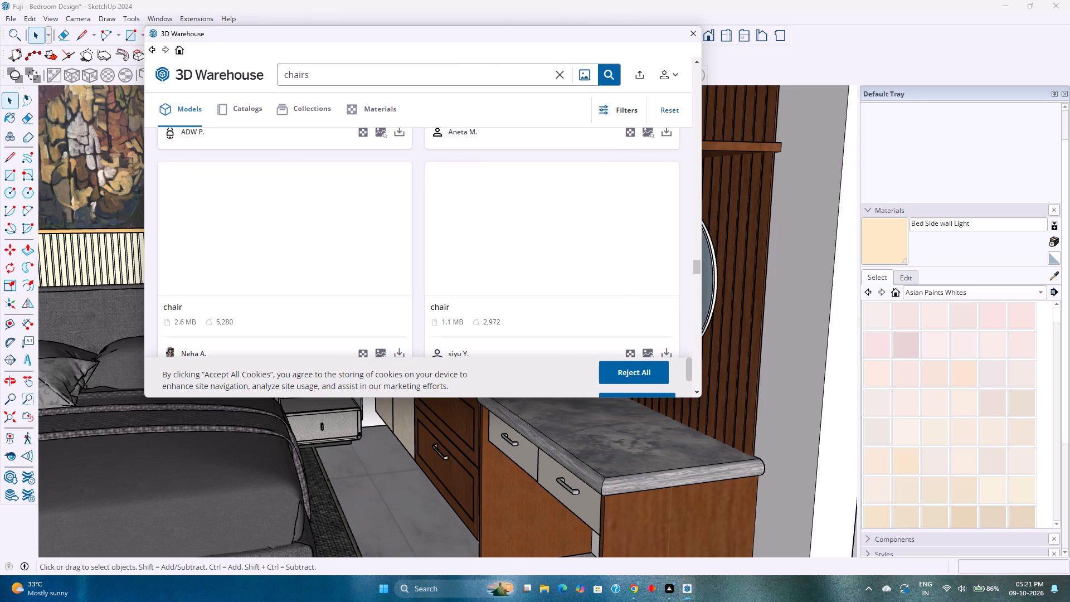
pyautogui.click(493, 76)
pyautogui.press('BackSpace')
pyautogui.press('Return')
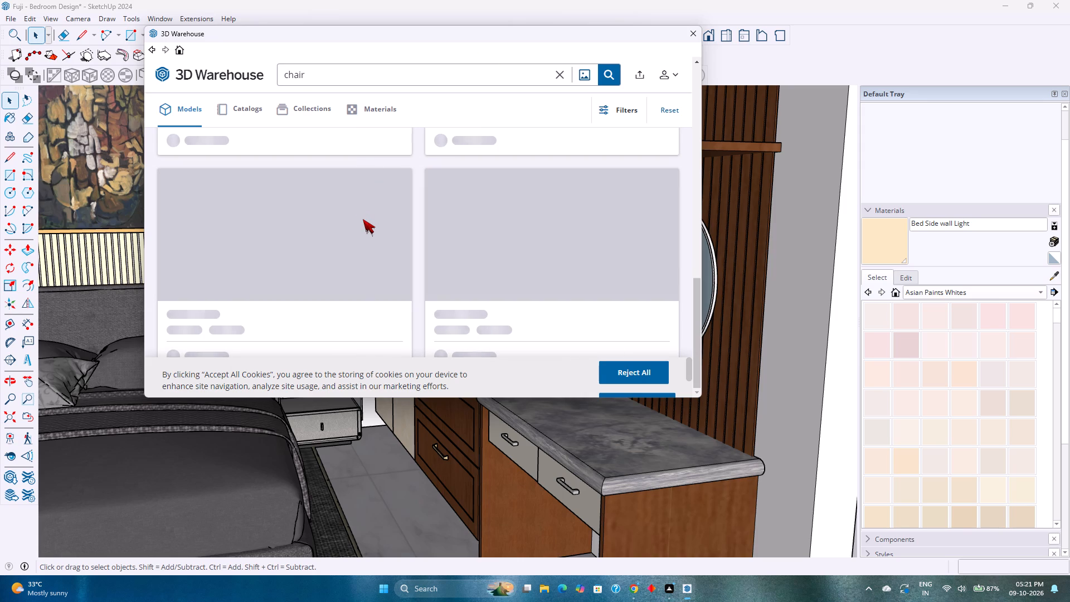
# Examine the chair models down to the end of the loaded results for one that fits the dressing table.
pyautogui.scroll(-4, 363, 219)
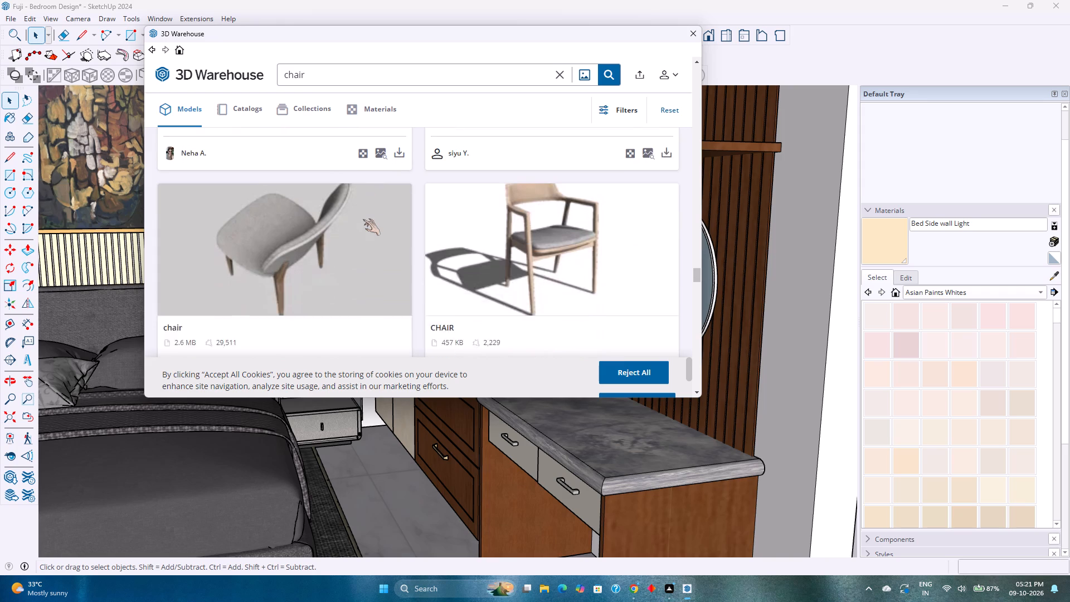
pyautogui.scroll(-9, 363, 219)
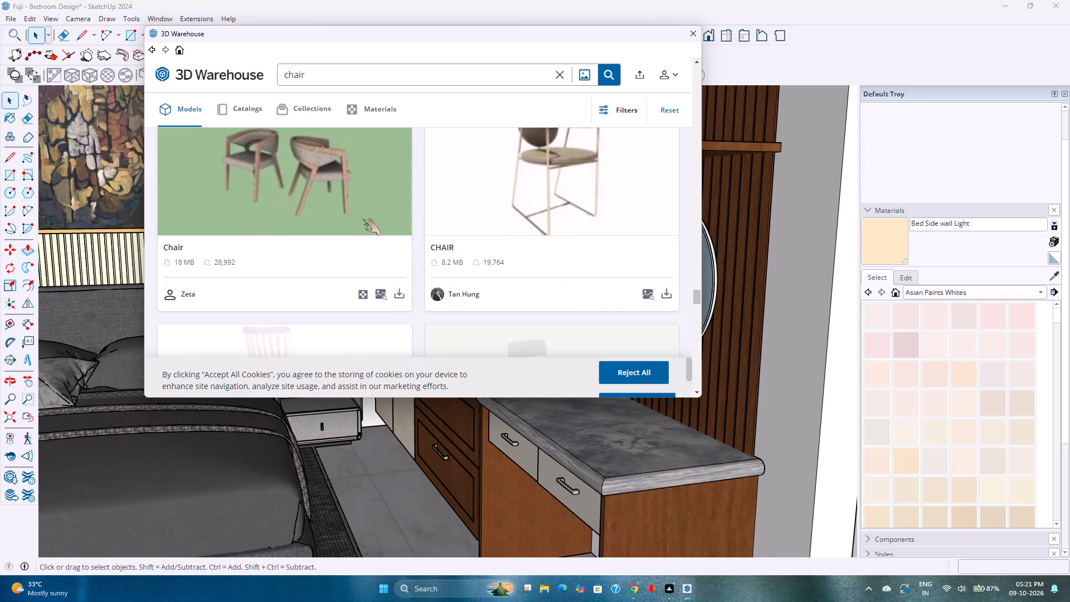
pyautogui.scroll(-13, 363, 217)
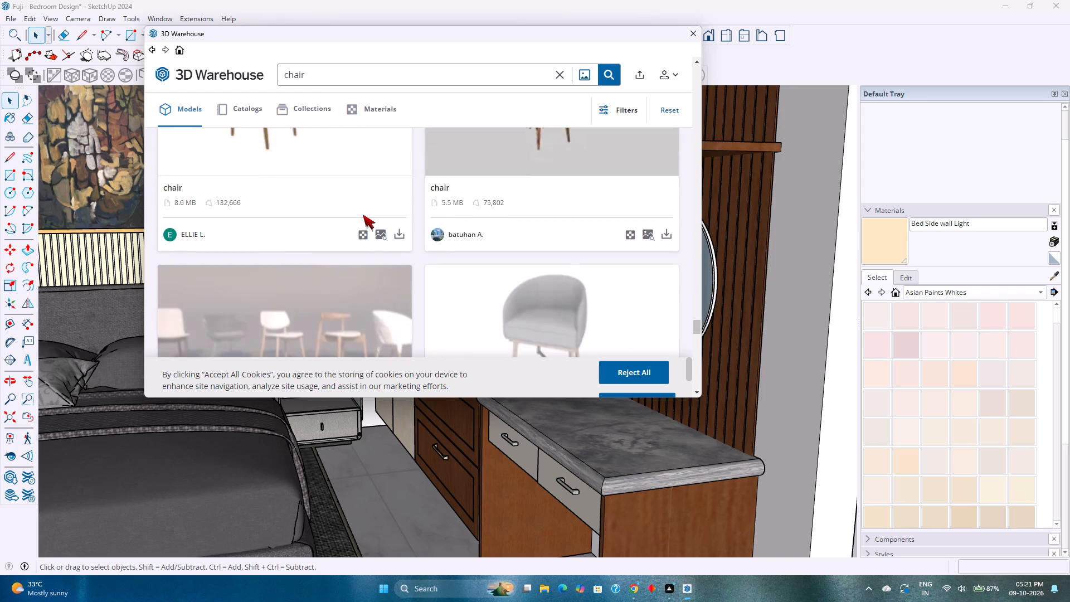
pyautogui.scroll(-11, 363, 215)
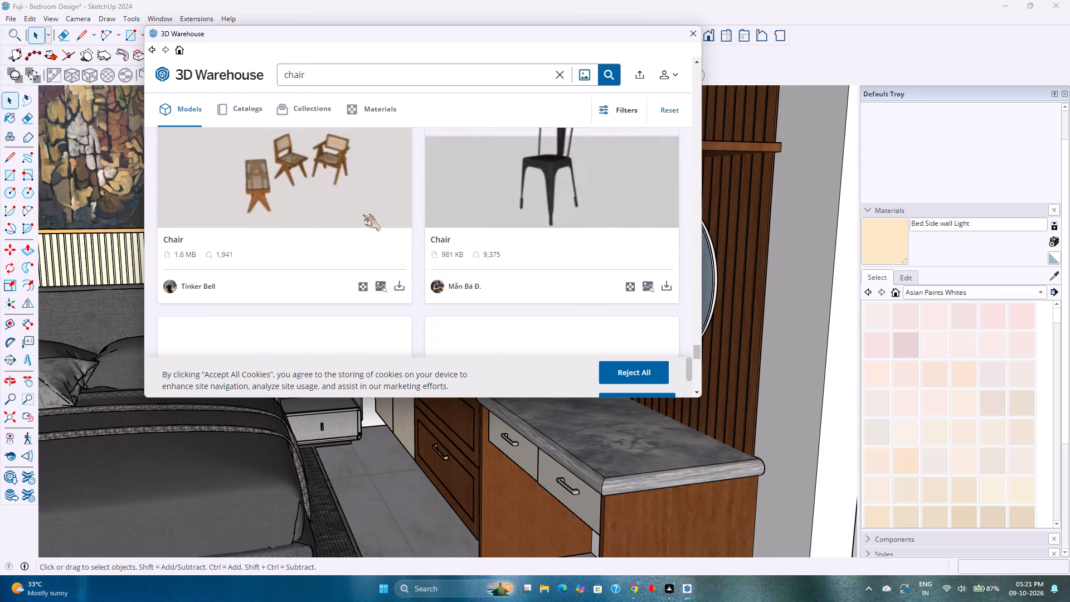
pyautogui.scroll(-11, 363, 215)
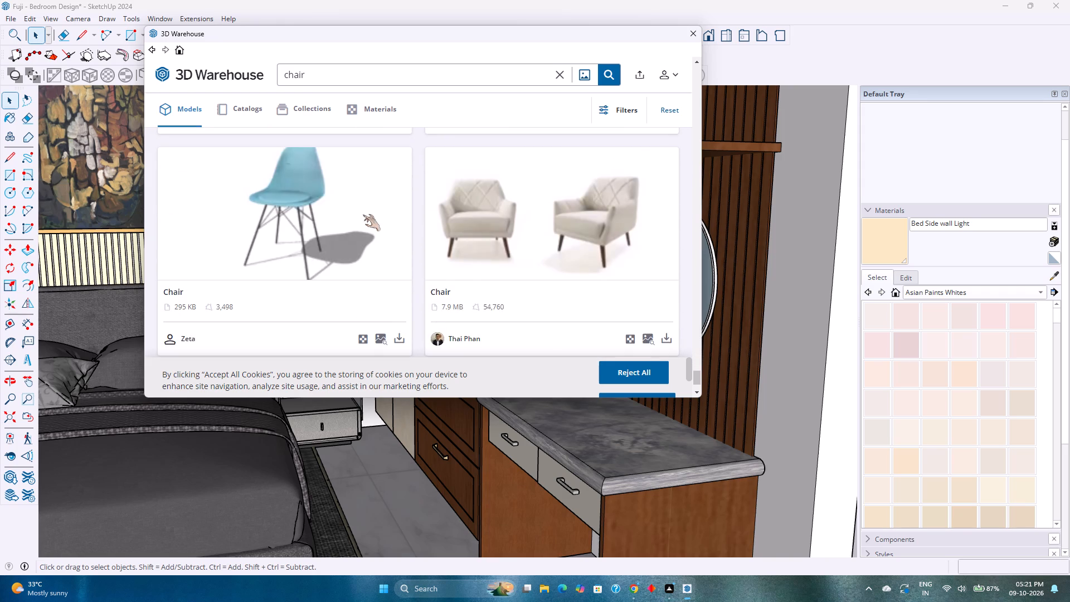
pyautogui.scroll(-6, 363, 215)
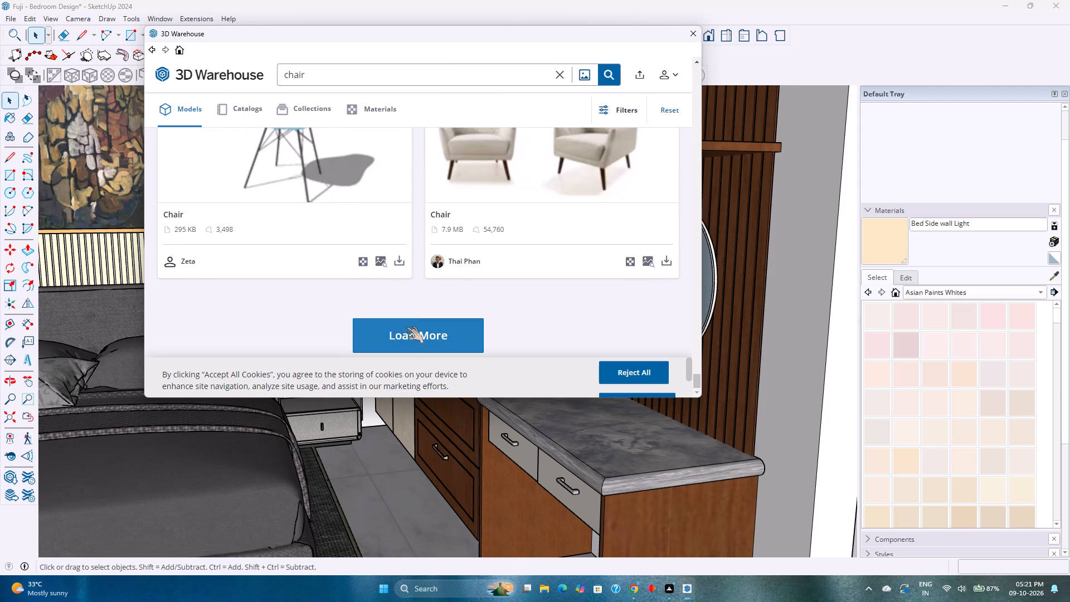
# Load more chair models and examine the additional results for a dressing table seat.
pyautogui.click(406, 327)
pyautogui.scroll(-3, 389, 245)
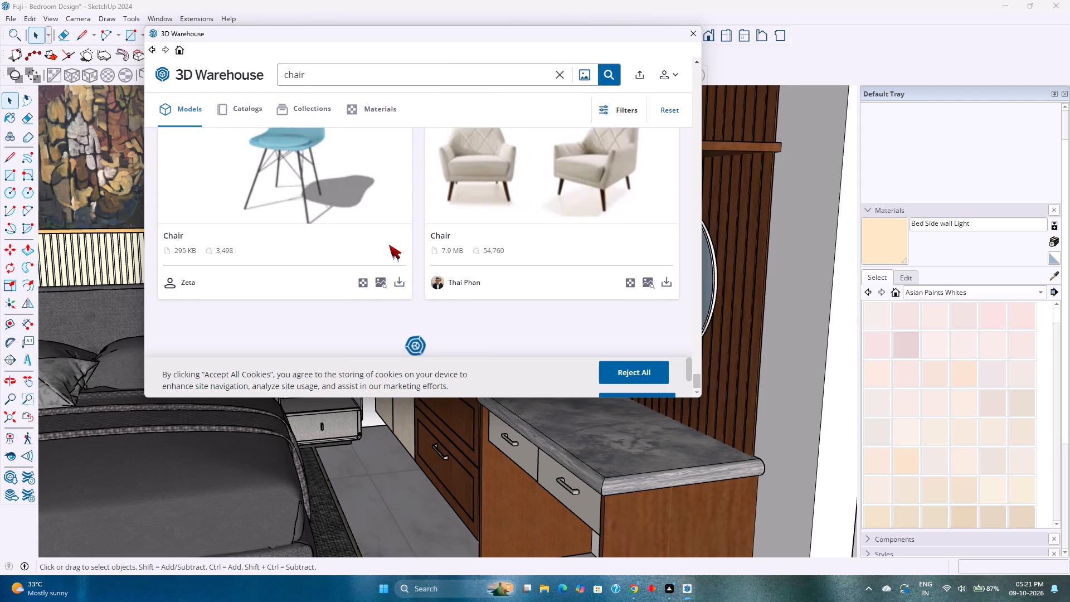
pyautogui.scroll(-6, 389, 245)
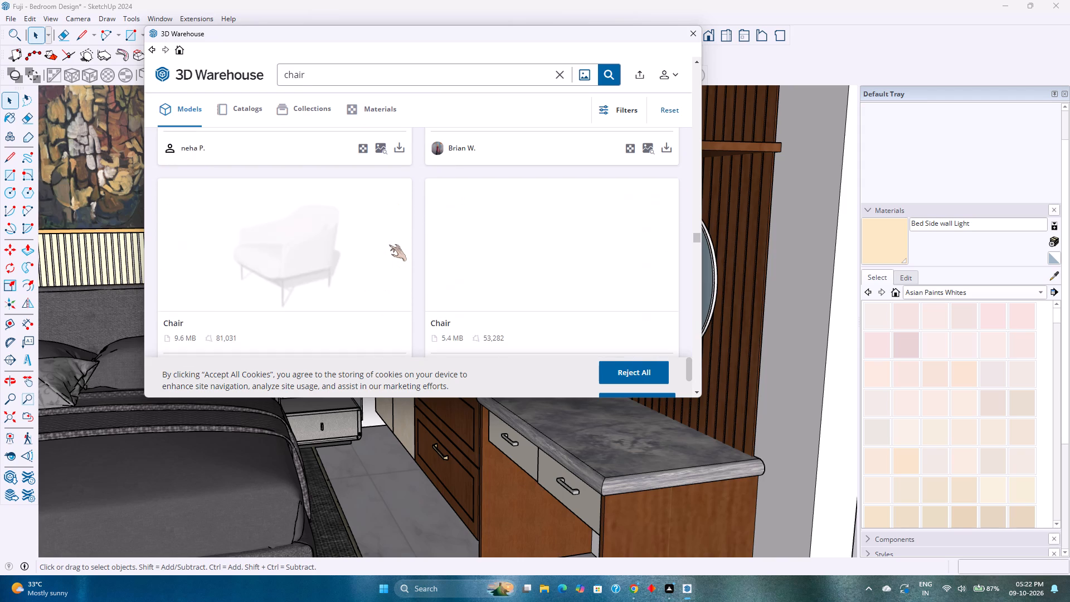
pyautogui.scroll(-7, 389, 245)
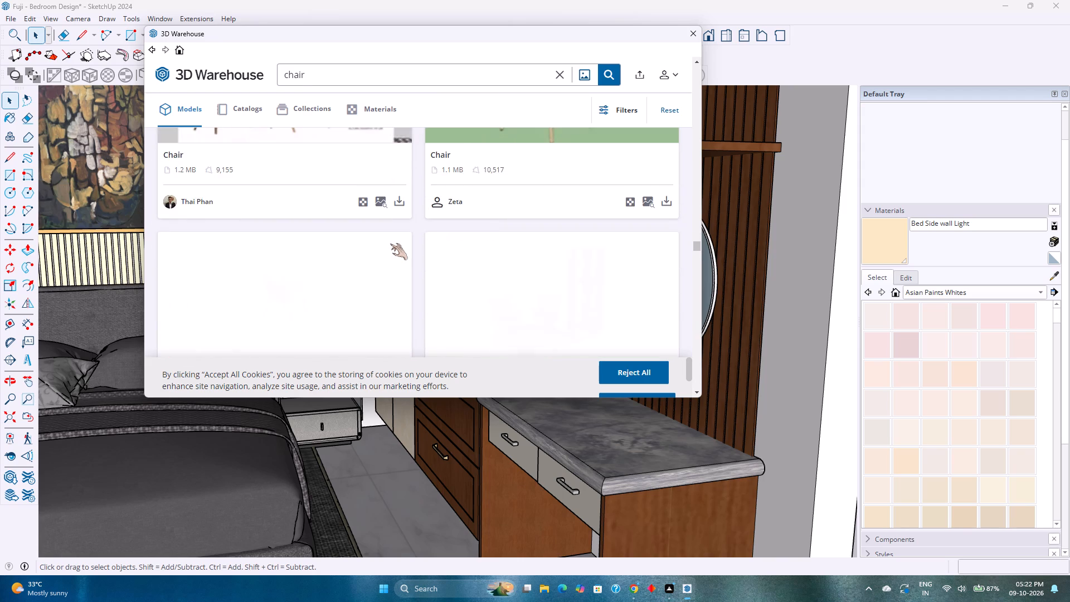
pyautogui.scroll(-8, 390, 244)
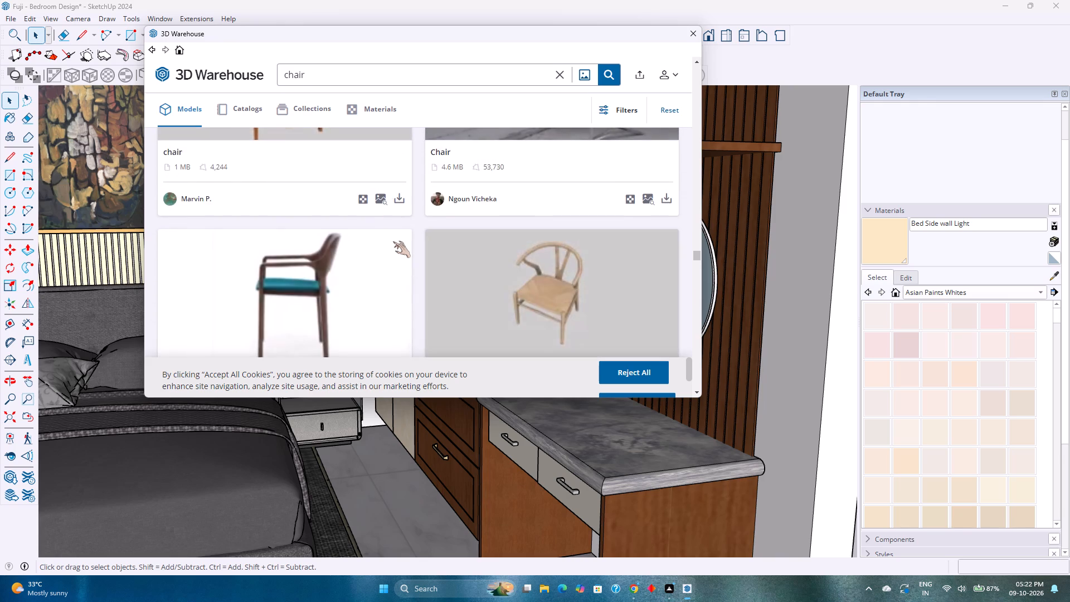
pyautogui.scroll(-14, 393, 241)
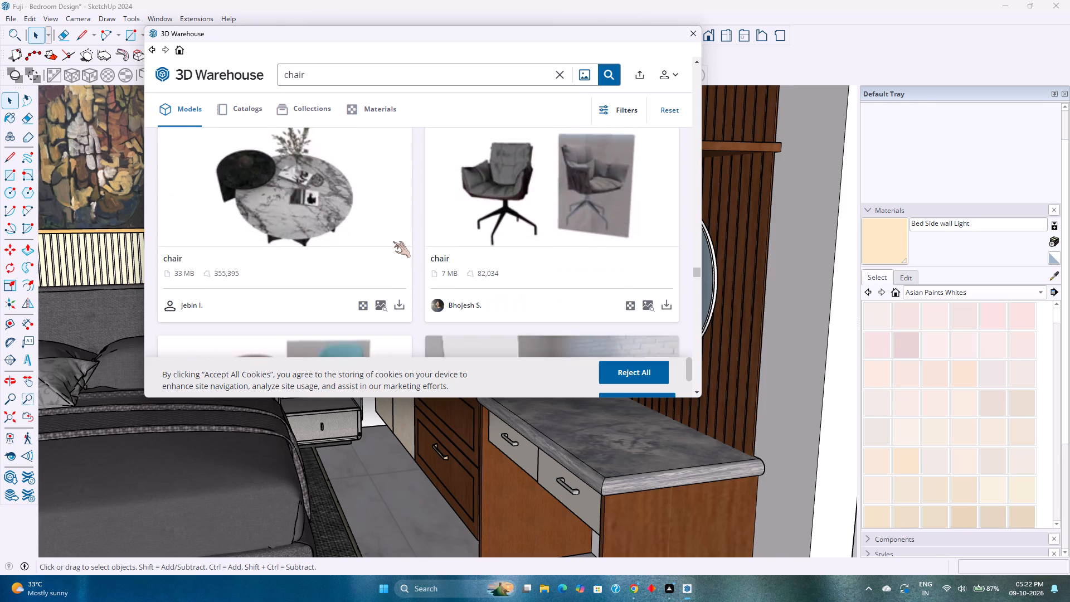
pyautogui.scroll(-10, 394, 241)
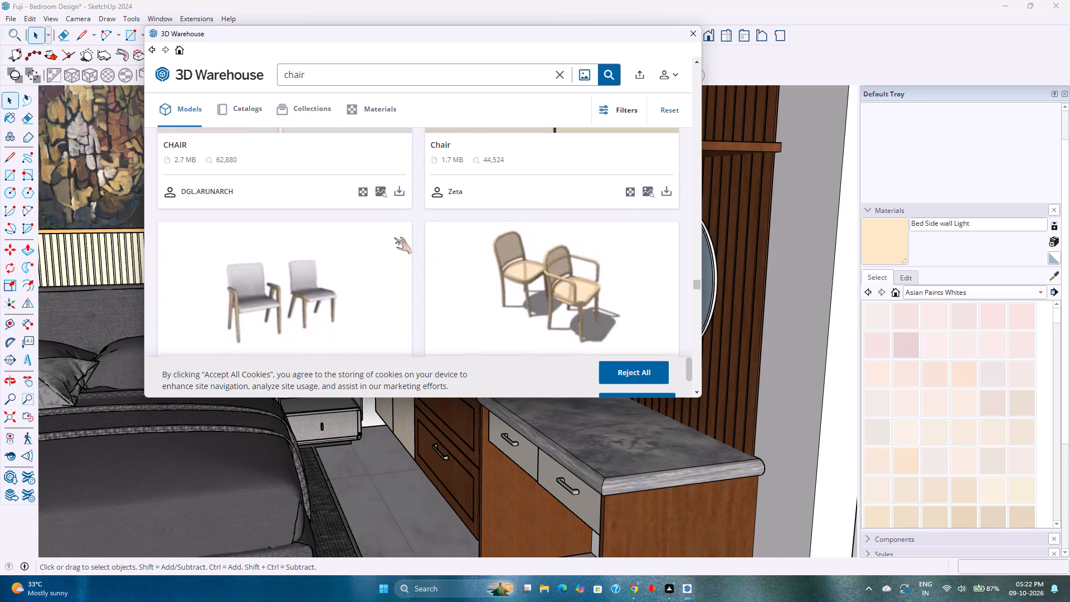
pyautogui.scroll(-5, 394, 237)
# Replace the 3D Warehouse search term with "mirror chair" and return to the start of the results.
pyautogui.click(562, 75)
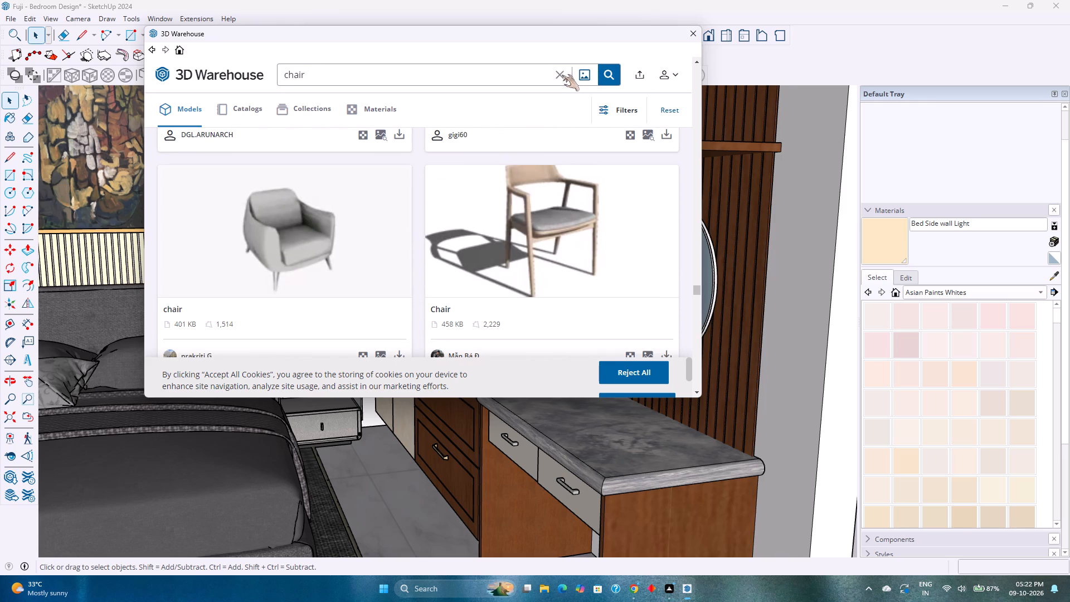
pyautogui.click(521, 77)
pyautogui.write('mirro')
pyautogui.write('r char')
pyautogui.press('BackSpace')
pyautogui.write('ir')
pyautogui.press('Return')
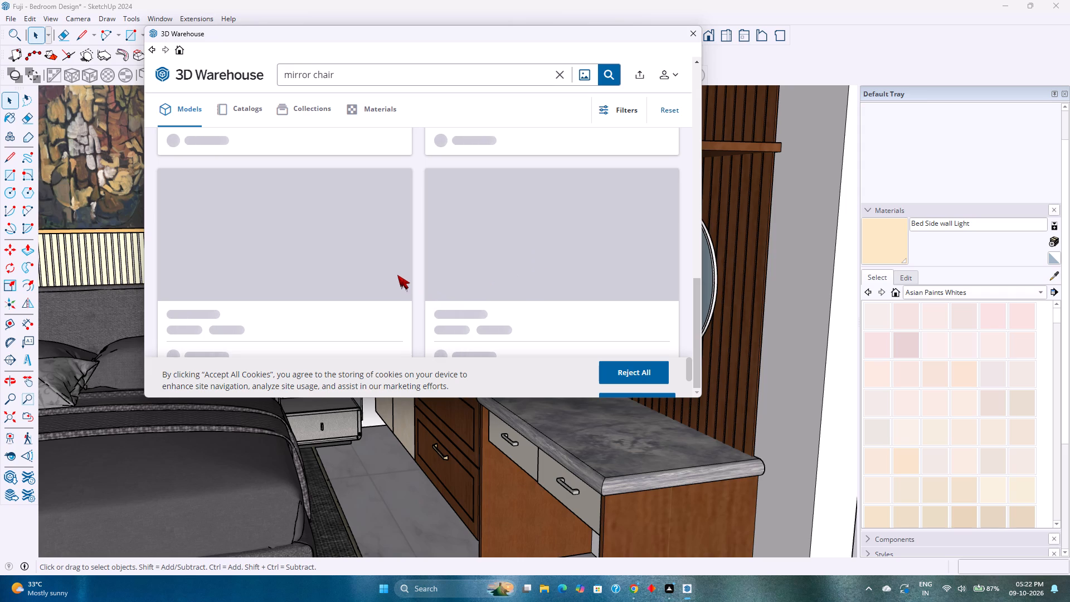
pyautogui.scroll(8, 425, 281)
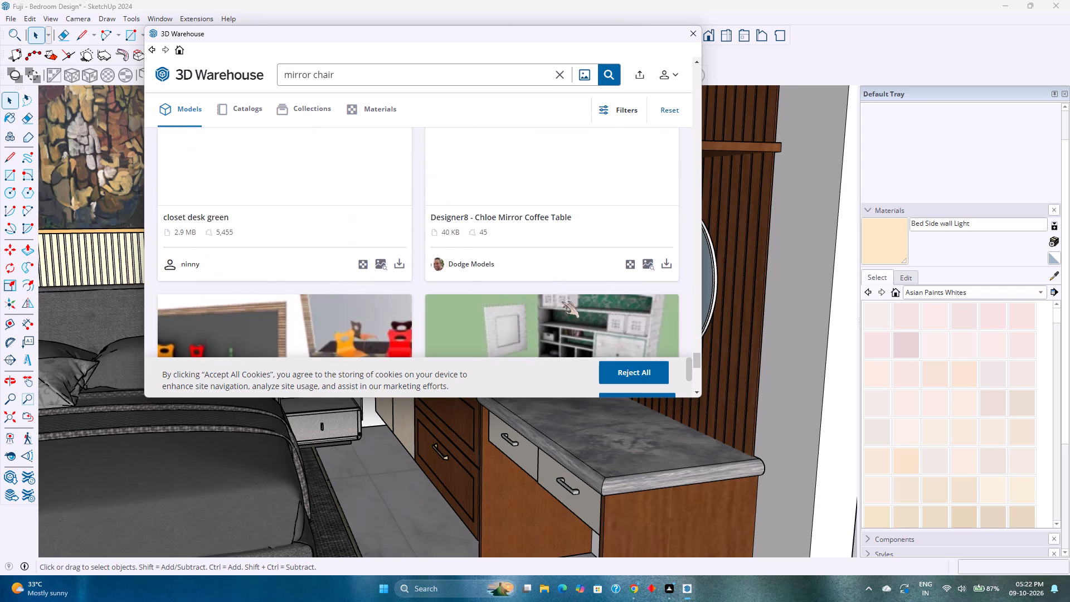
pyautogui.moveTo(694, 355); pyautogui.dragTo(693, 226)
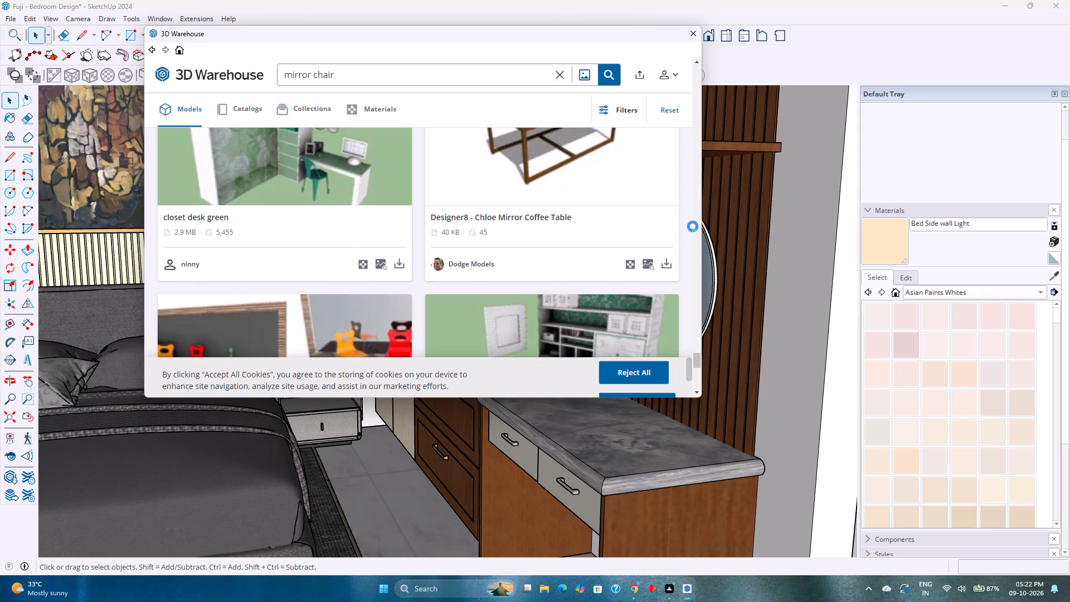
pyautogui.moveTo(693, 226); pyautogui.dragTo(693, 220)
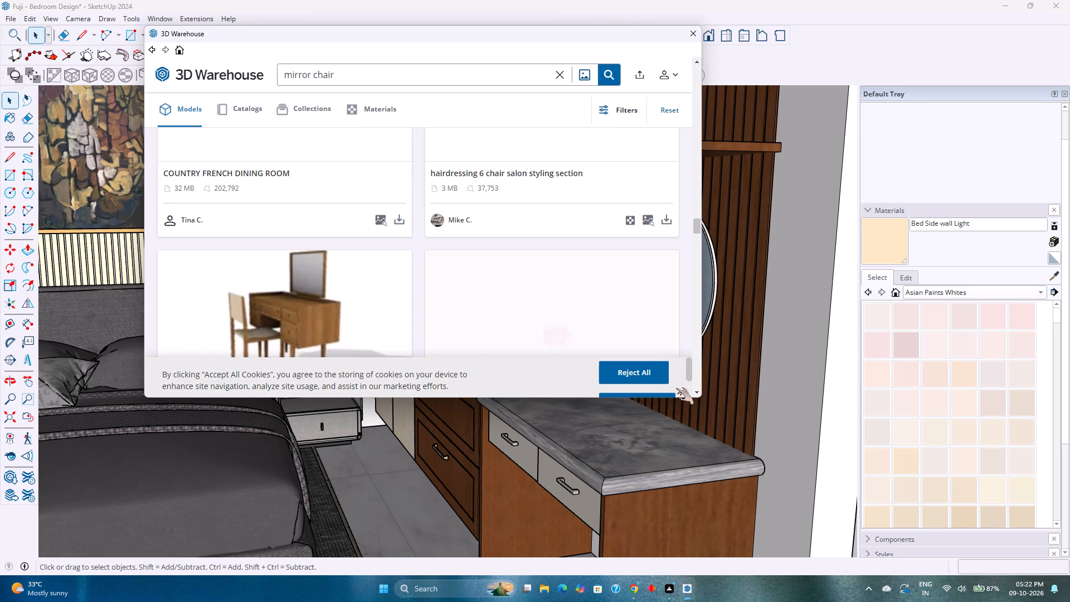
pyautogui.scroll(2, 629, 244)
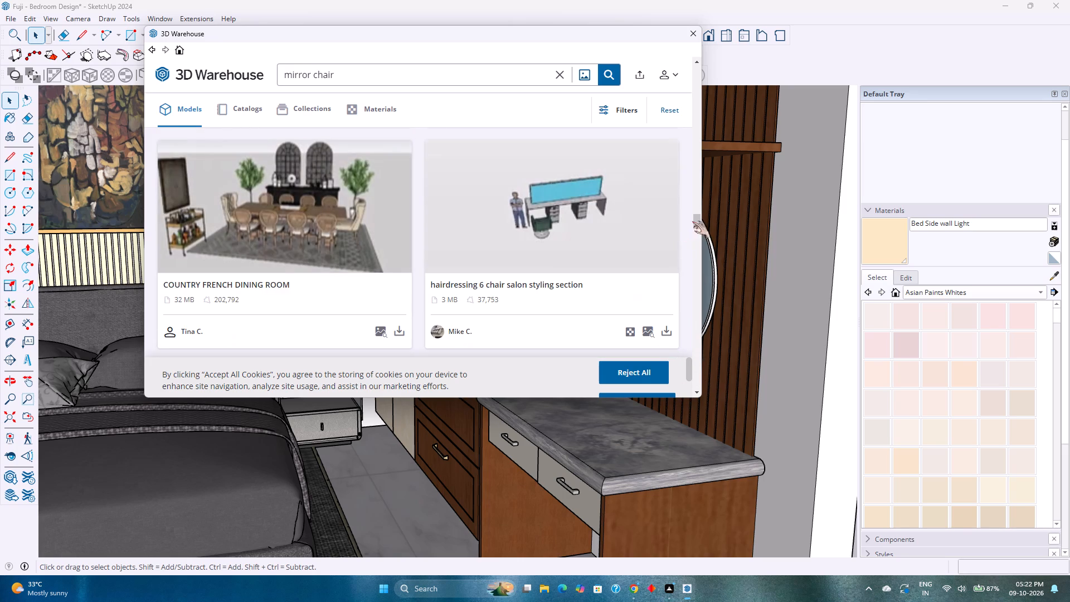
pyautogui.moveTo(695, 220); pyautogui.dragTo(701, 54)
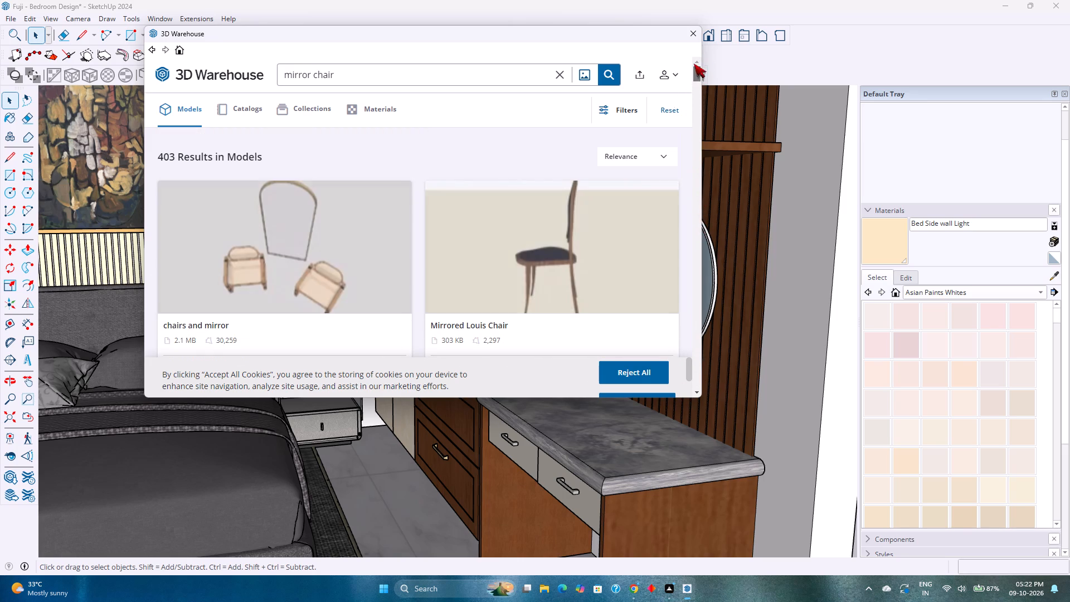
# Examine the first "mirror chair" models for a seat that suits the dressing table.
pyautogui.scroll(-3, 536, 193)
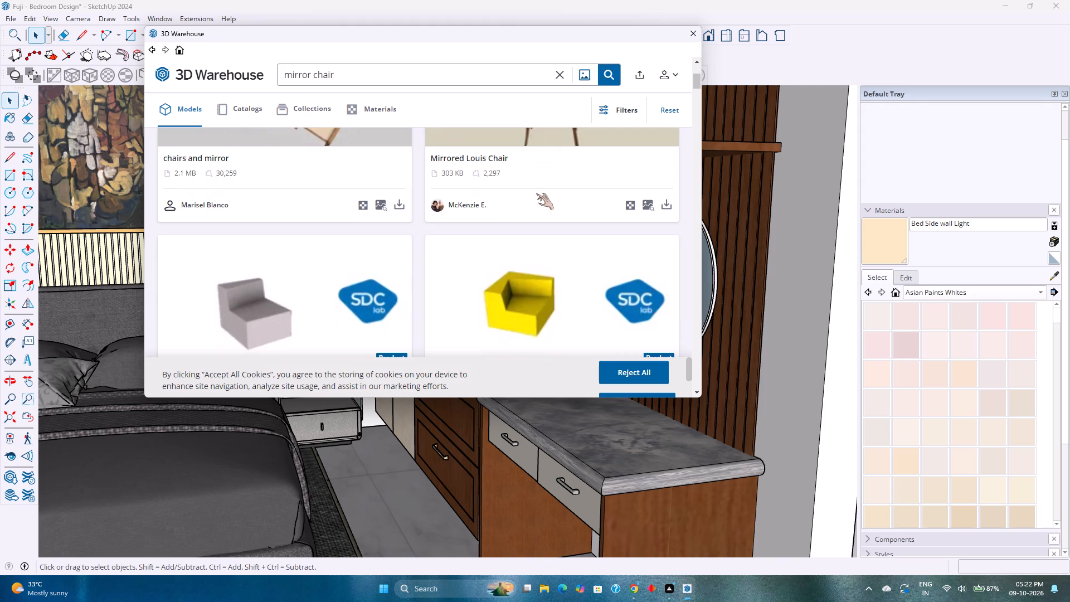
pyautogui.scroll(-7, 536, 193)
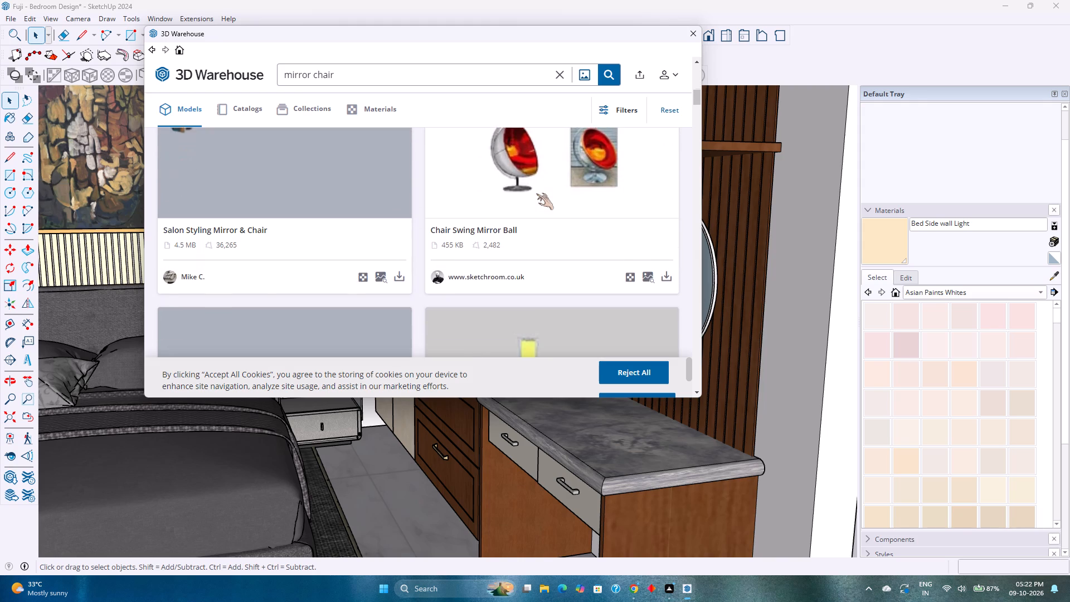
pyautogui.scroll(-2, 528, 202)
pyautogui.scroll(-5, 488, 237)
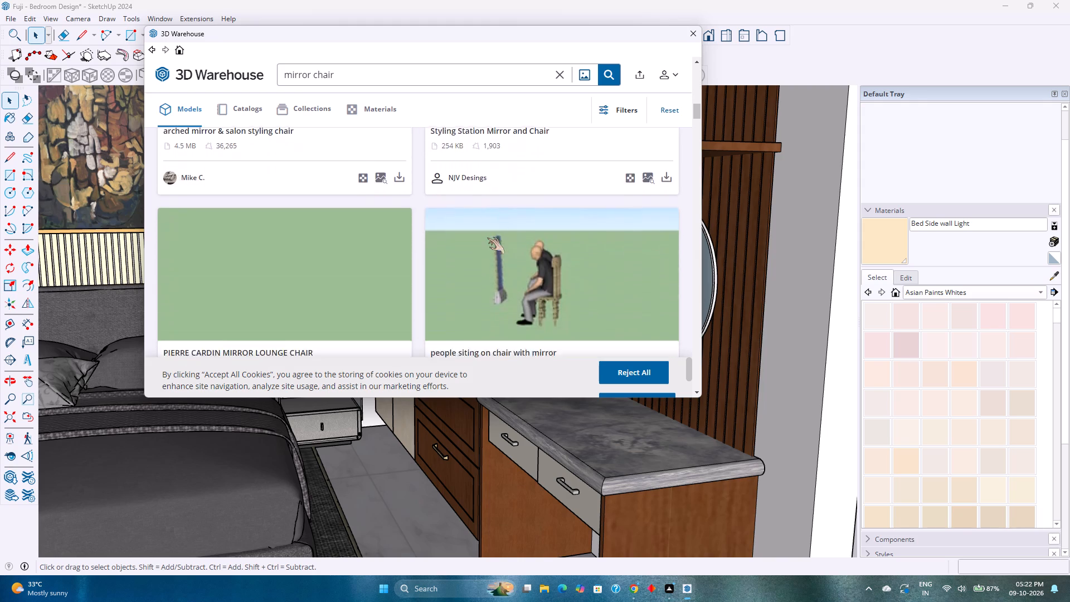
pyautogui.scroll(-8, 487, 237)
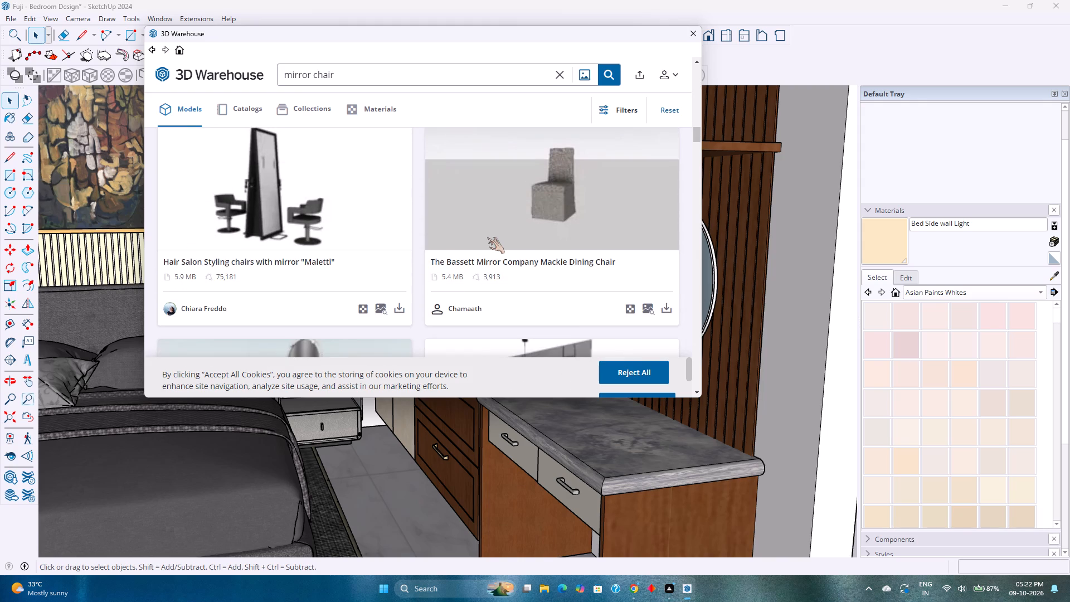
pyautogui.scroll(-18, 487, 237)
pyautogui.scroll(-3, 488, 237)
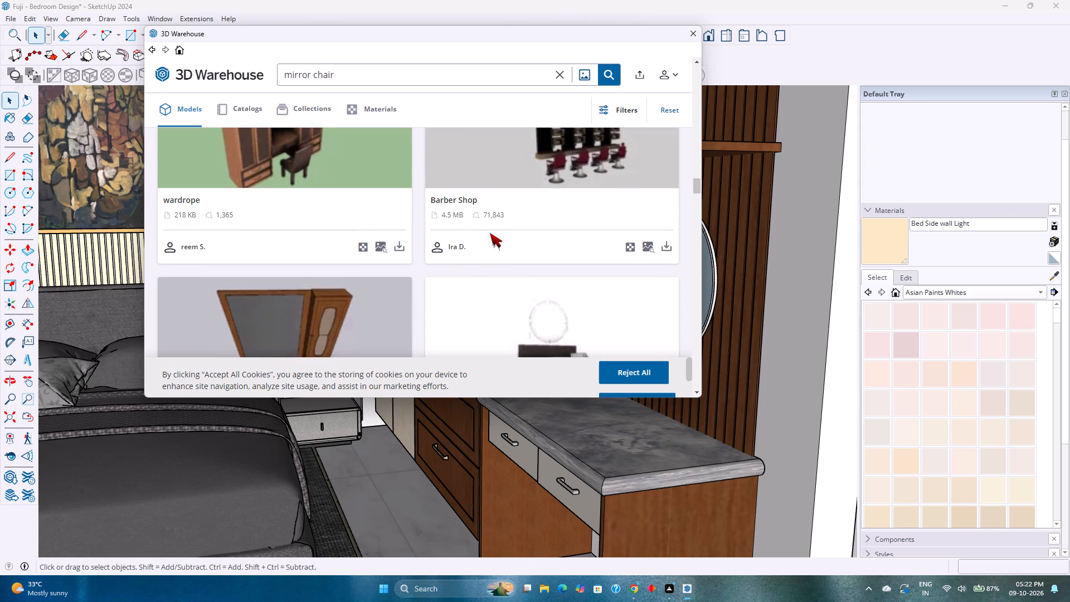
# Examine the further "mirror chair" results, including makeup tables and vanity sets, for a suitable dressing table seat.
pyautogui.scroll(-5, 490, 235)
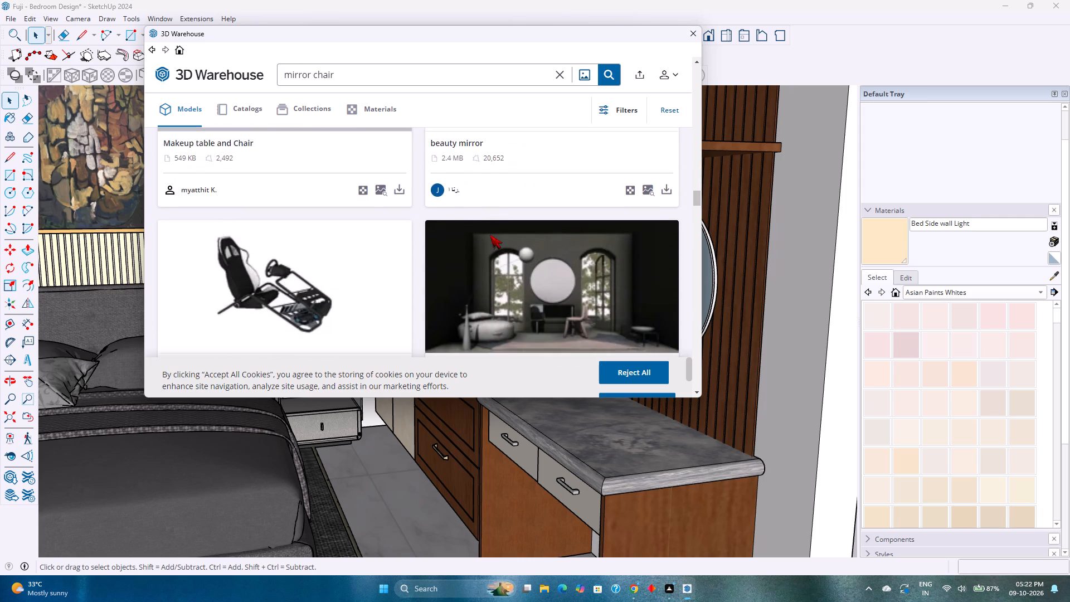
pyautogui.scroll(-1, 490, 235)
pyautogui.scroll(3, 490, 235)
pyautogui.scroll(-6, 490, 235)
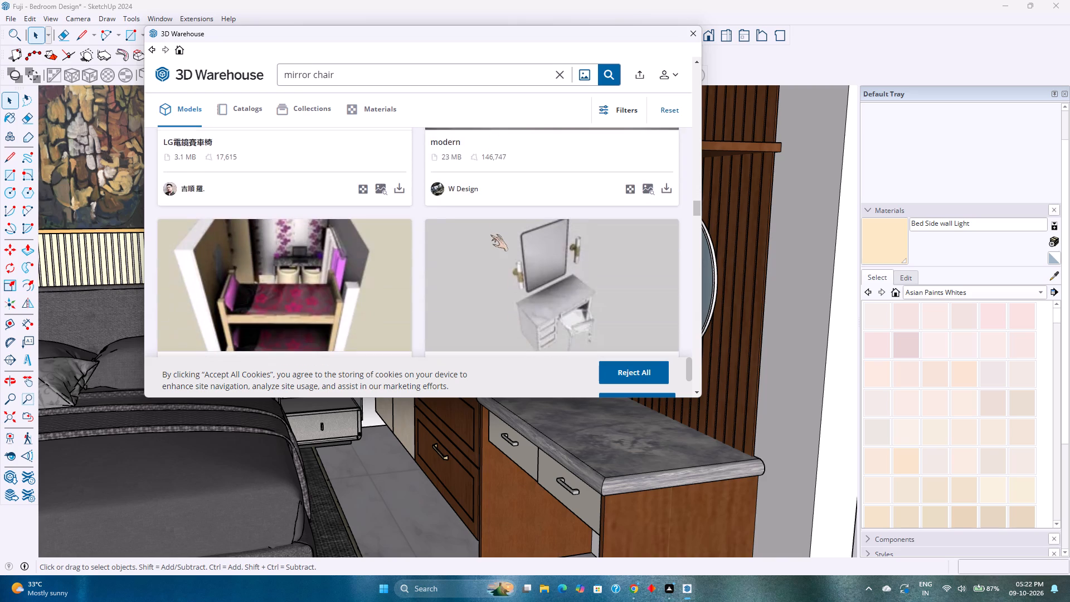
pyautogui.scroll(-8, 490, 235)
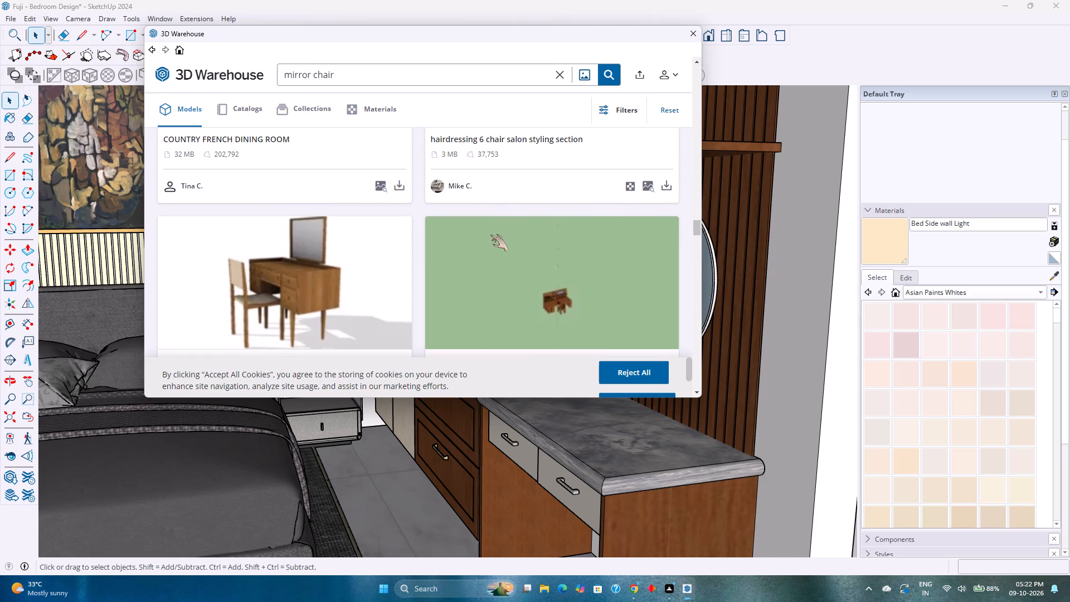
pyautogui.scroll(-6, 490, 235)
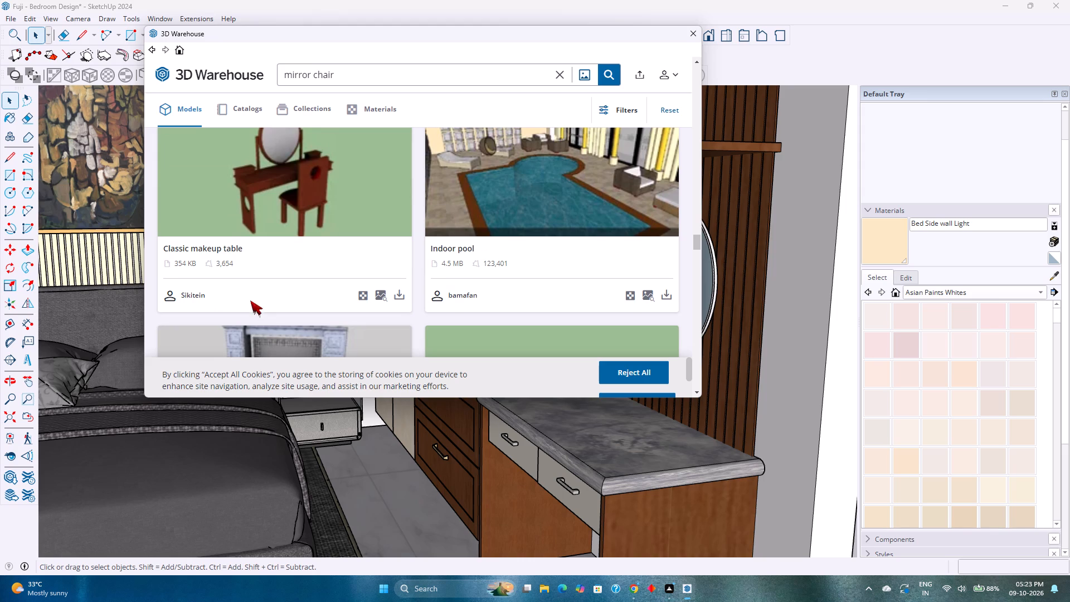
pyautogui.scroll(-9, 262, 291)
pyautogui.scroll(-3, 336, 280)
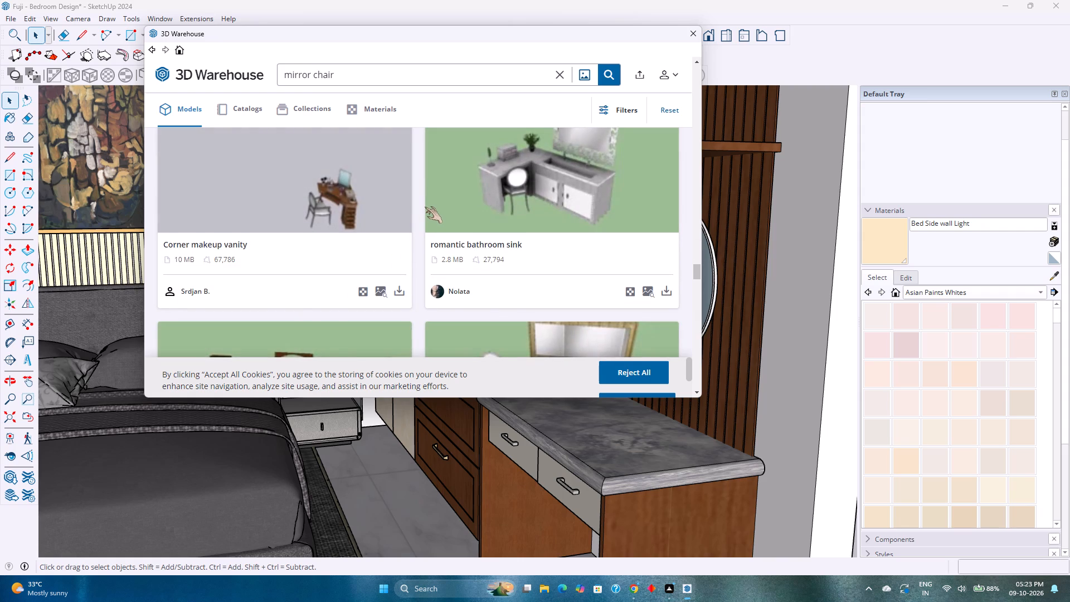
pyautogui.scroll(-1, 423, 206)
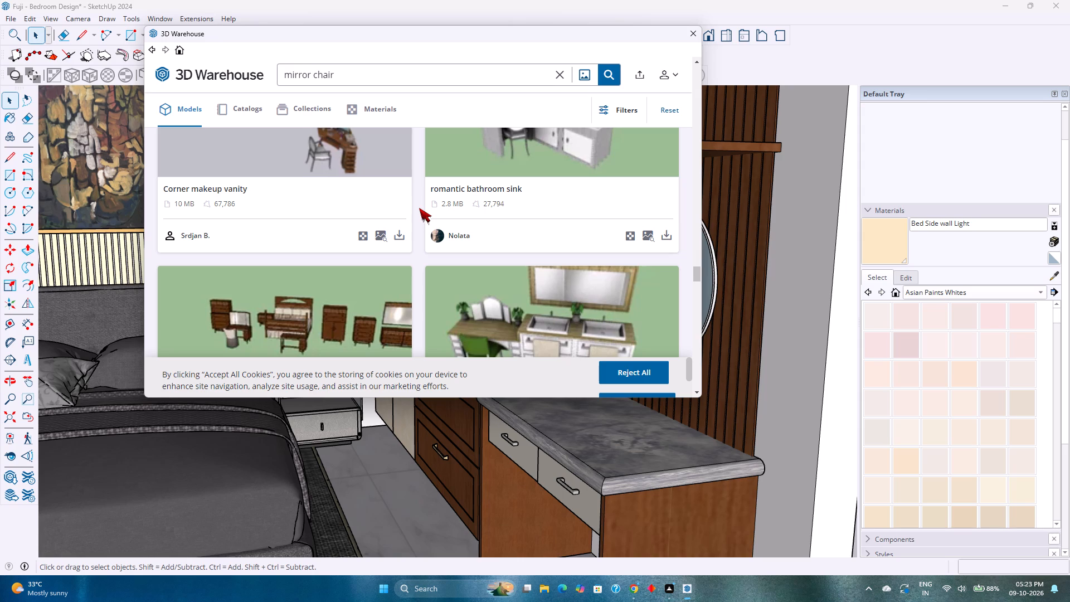
pyautogui.scroll(-5, 390, 265)
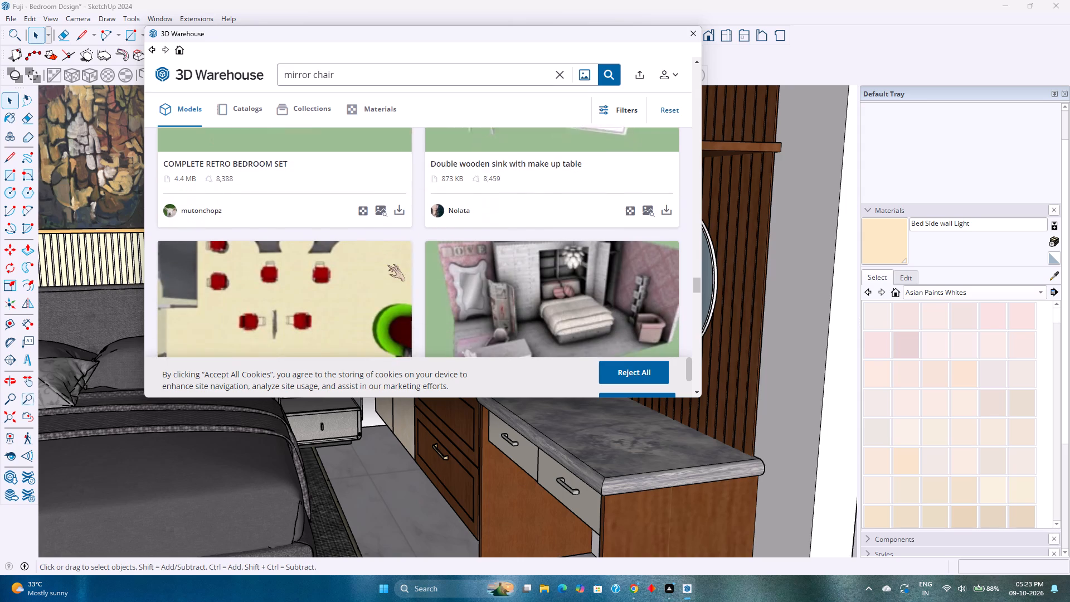
pyautogui.scroll(-6, 387, 265)
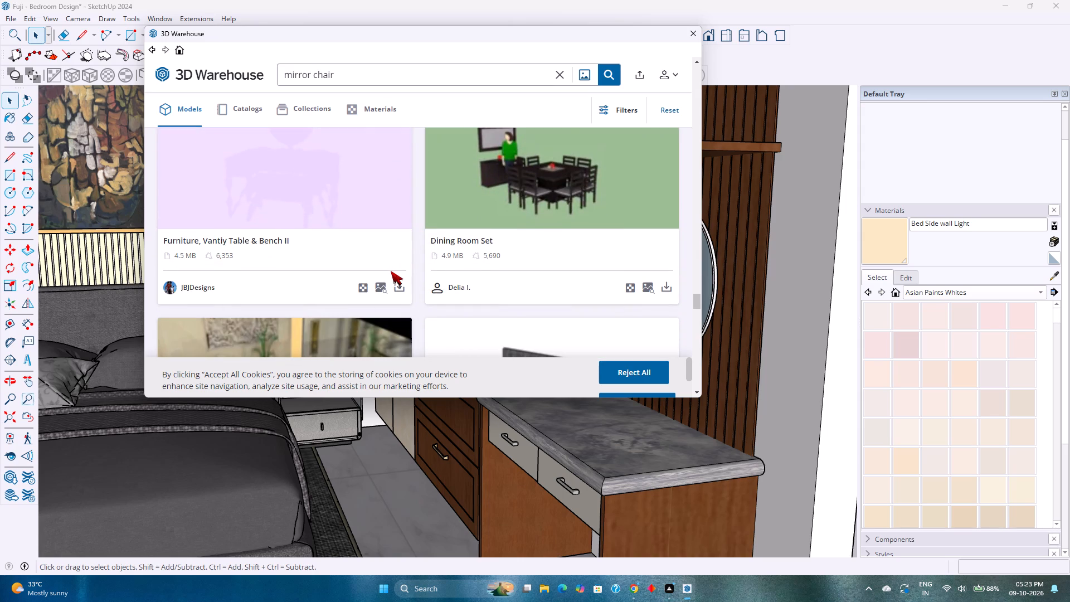
pyautogui.scroll(-1, 383, 272)
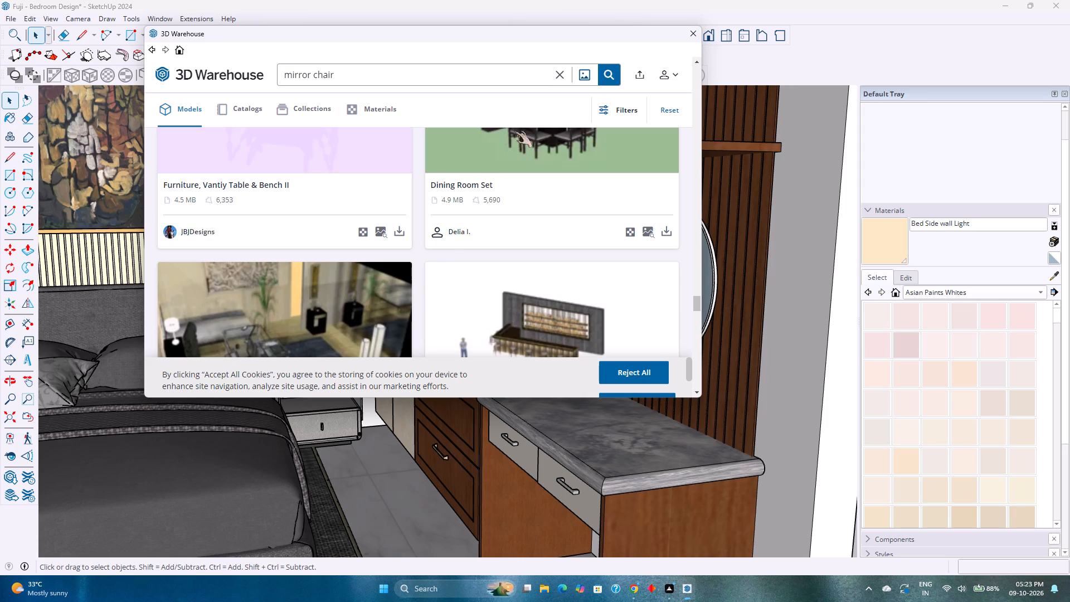
# Search the 3D Warehouse models for "vanity stool" and return to the start of the results.
pyautogui.click(562, 79)
pyautogui.write('vaniy')
pyautogui.press('BackSpace')
pyautogui.write('ty')
pyautogui.press('space')
pyautogui.write('stool')
pyautogui.press('Return')
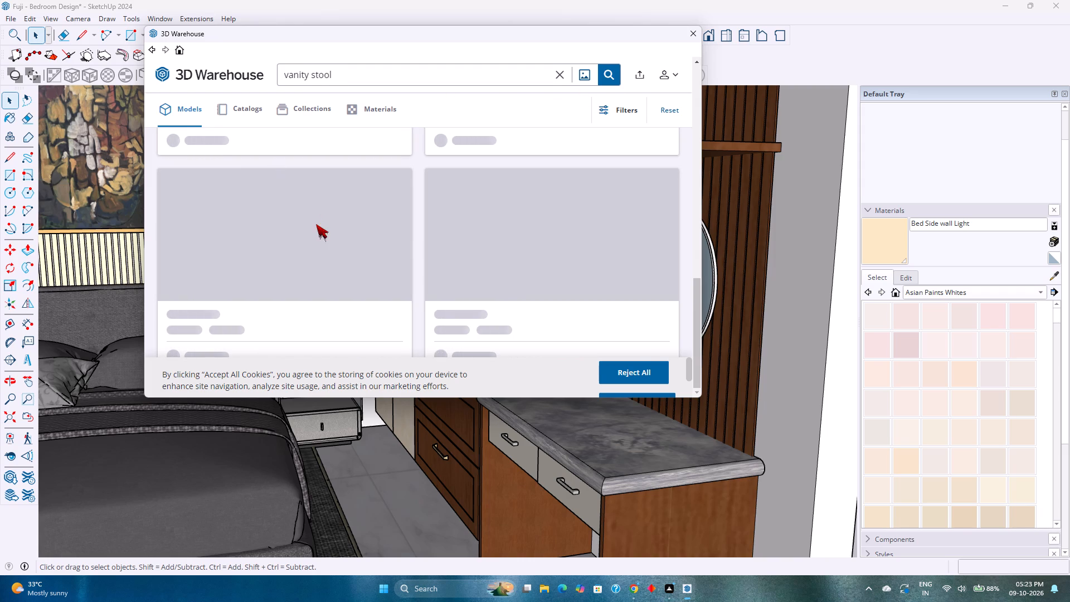
pyautogui.scroll(3, 365, 243)
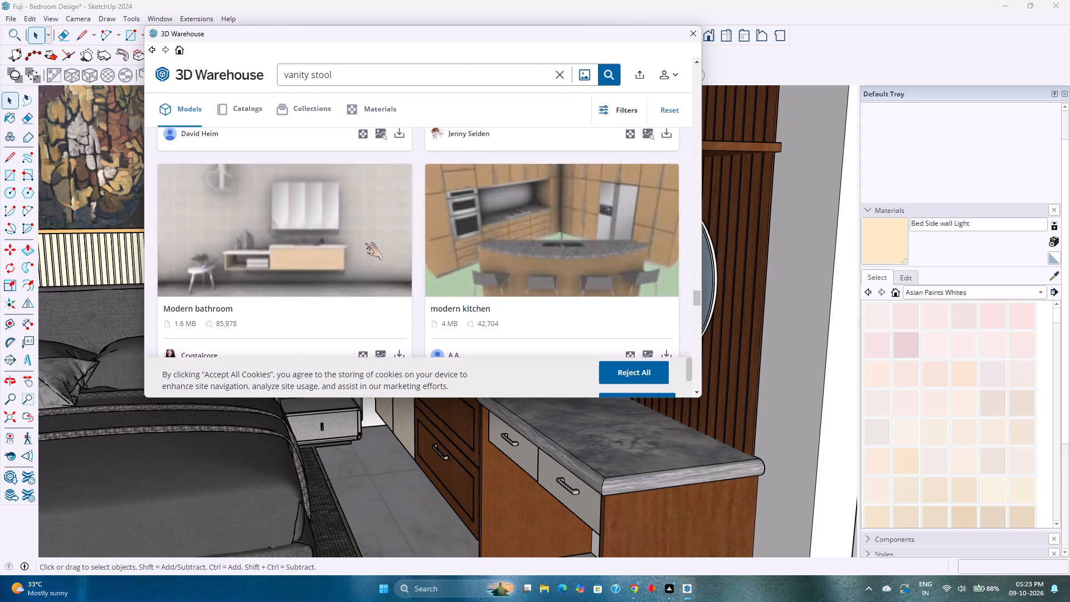
pyautogui.moveTo(692, 295); pyautogui.dragTo(687, 249)
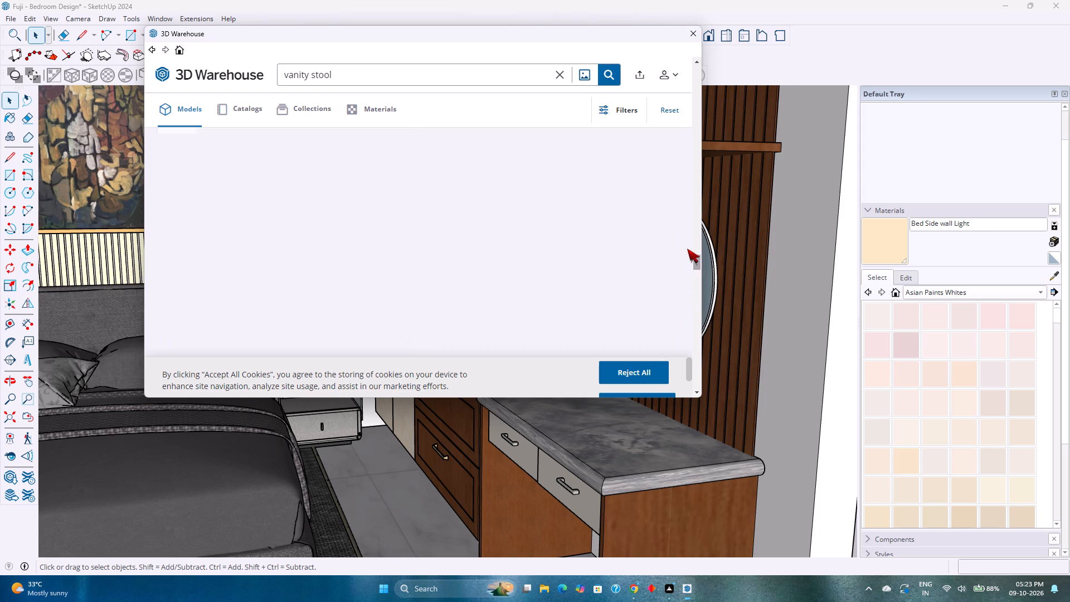
pyautogui.moveTo(687, 249); pyautogui.dragTo(701, 66)
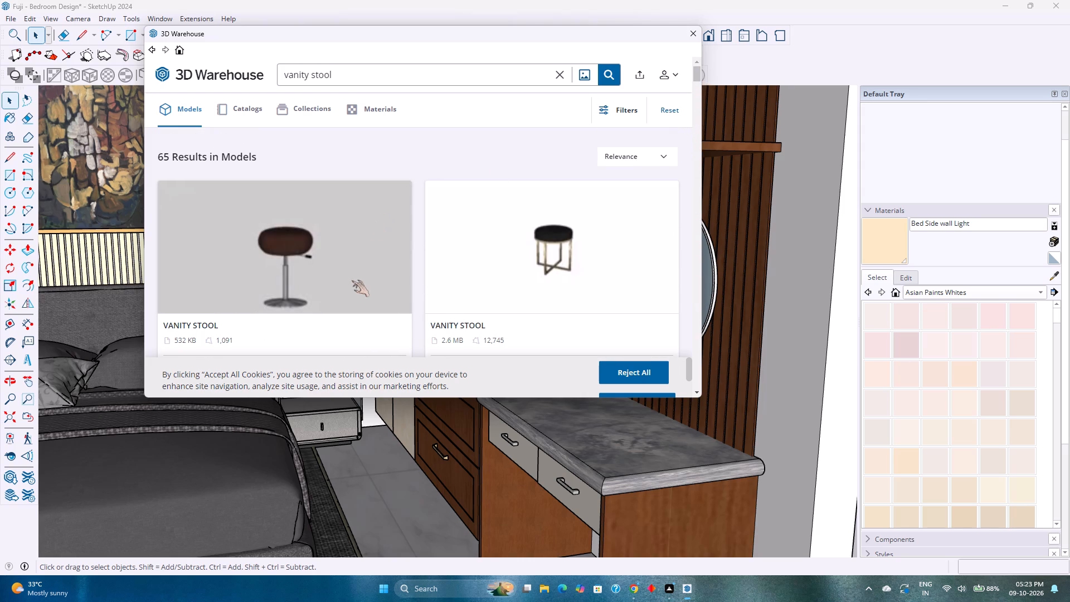
# Examine the first "vanity stool" models for a seat that suits the dressing table.
pyautogui.scroll(-7, 352, 280)
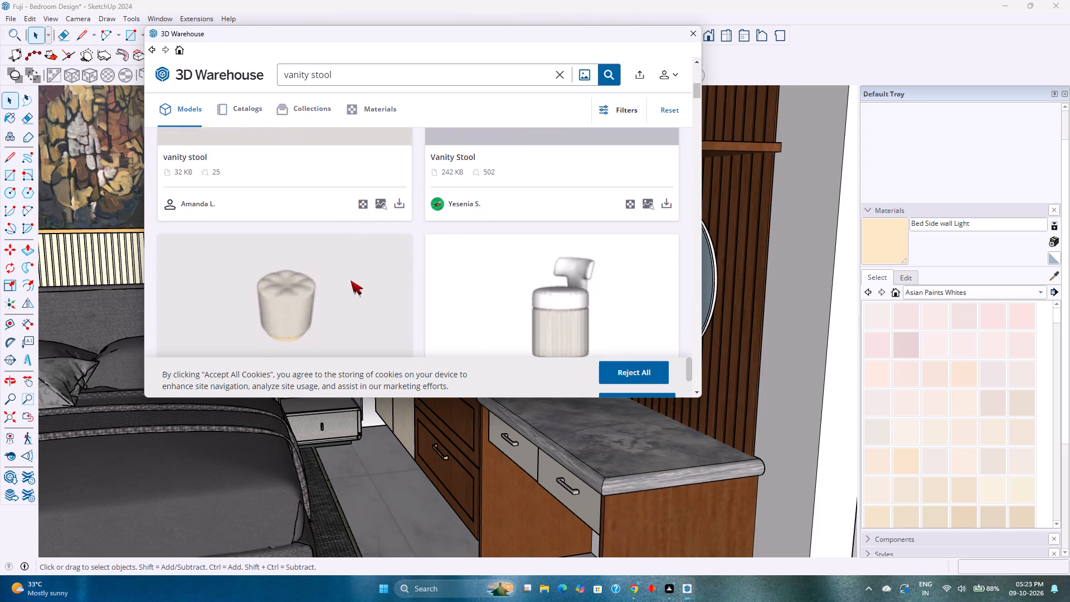
pyautogui.scroll(-7, 351, 280)
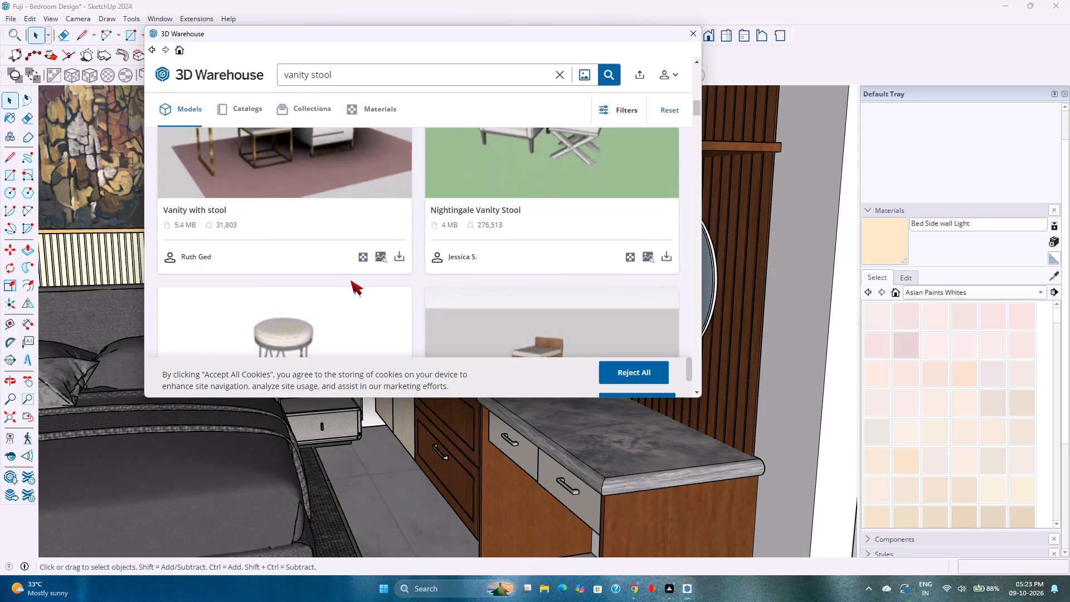
pyautogui.scroll(-8, 351, 280)
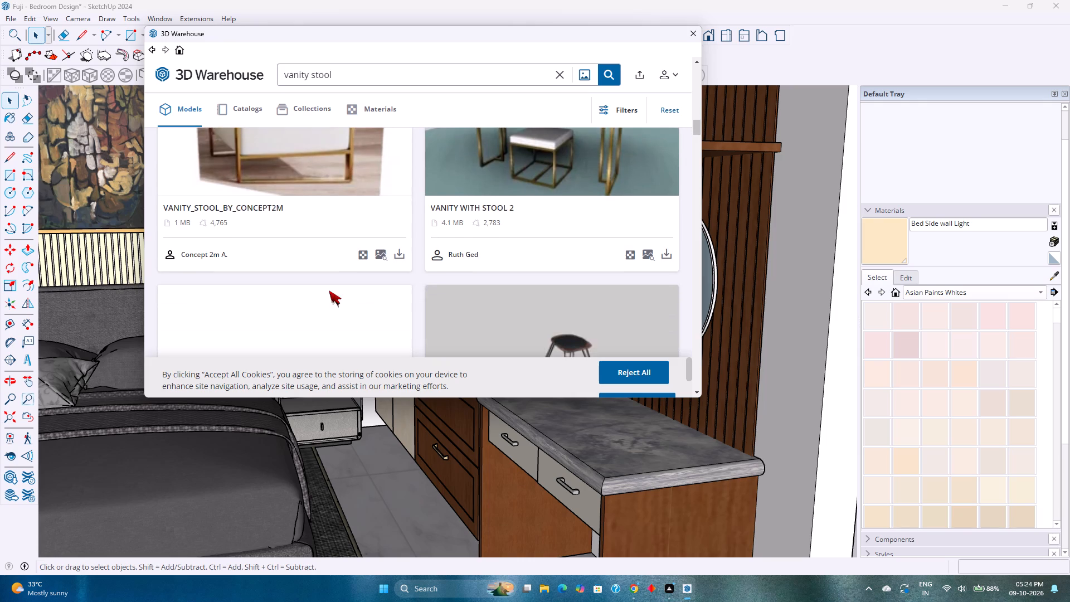
pyautogui.scroll(-3, 469, 273)
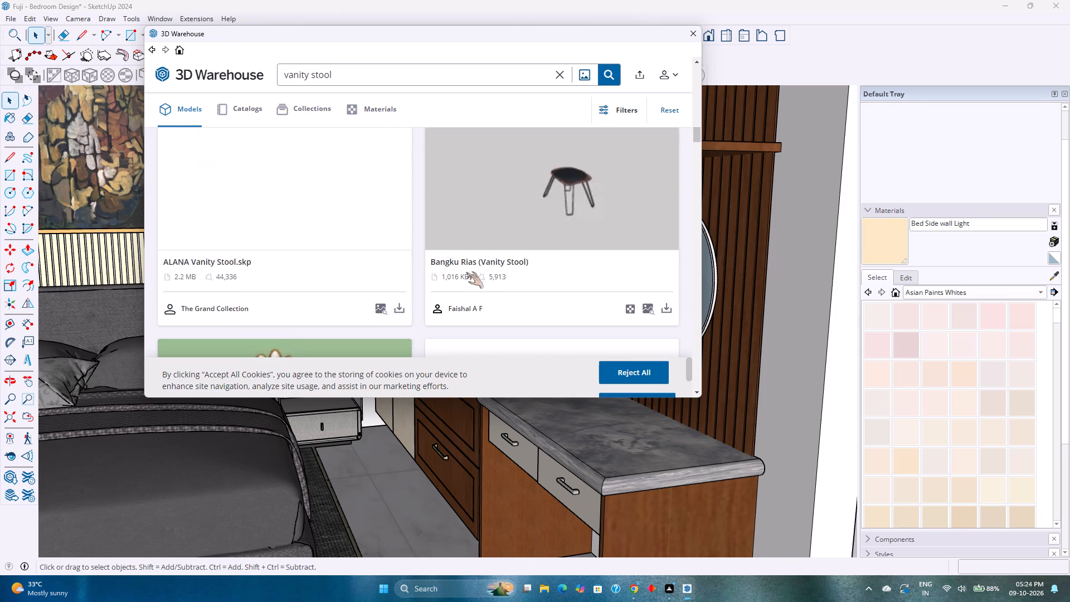
pyautogui.scroll(-6, 466, 272)
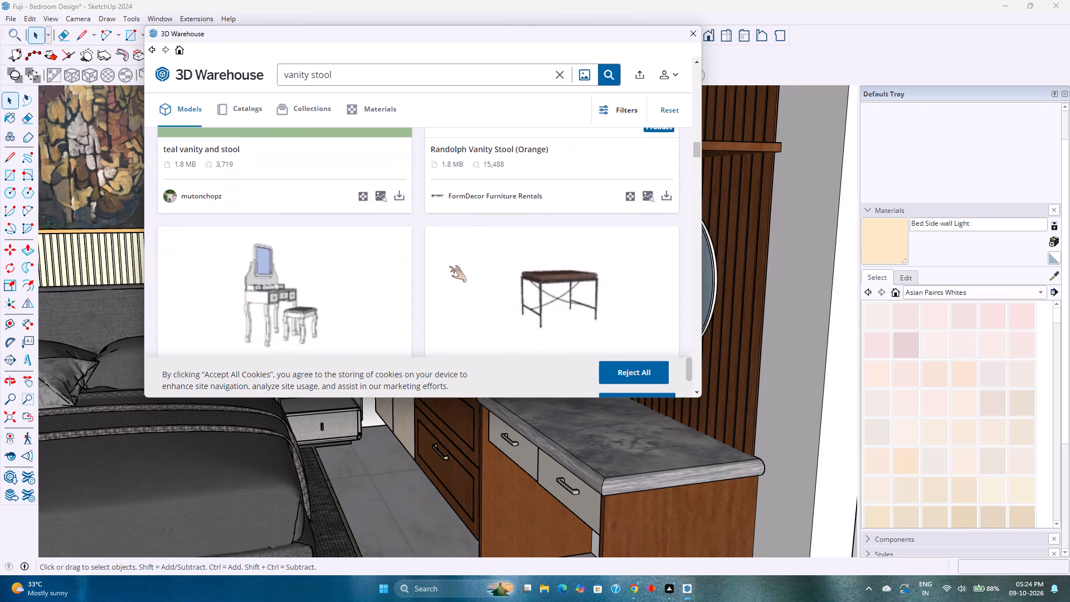
# Examine the further "vanity stool" results, including metal-base stools and vanity sets, for a suitable dressing table seat.
pyautogui.scroll(-9, 448, 264)
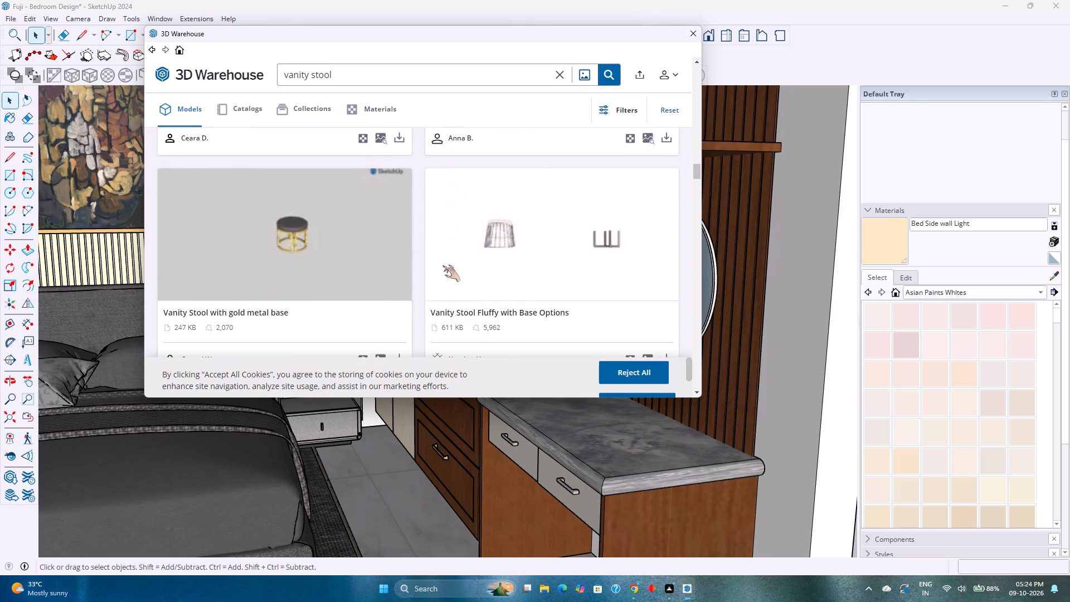
pyautogui.scroll(-6, 438, 266)
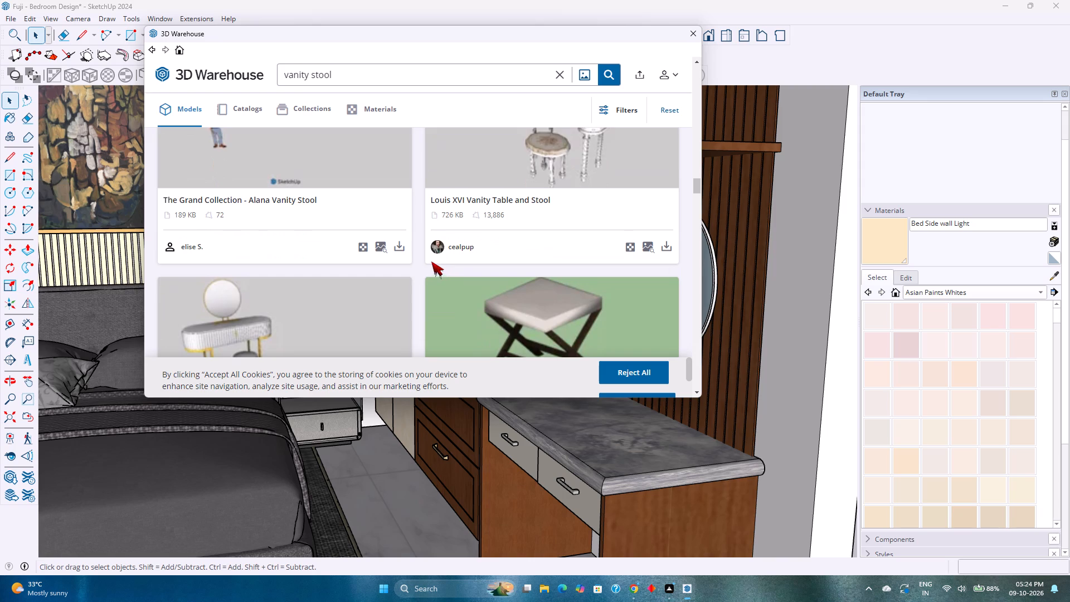
pyautogui.scroll(-4, 431, 261)
pyautogui.scroll(1, 431, 261)
pyautogui.scroll(-4, 431, 262)
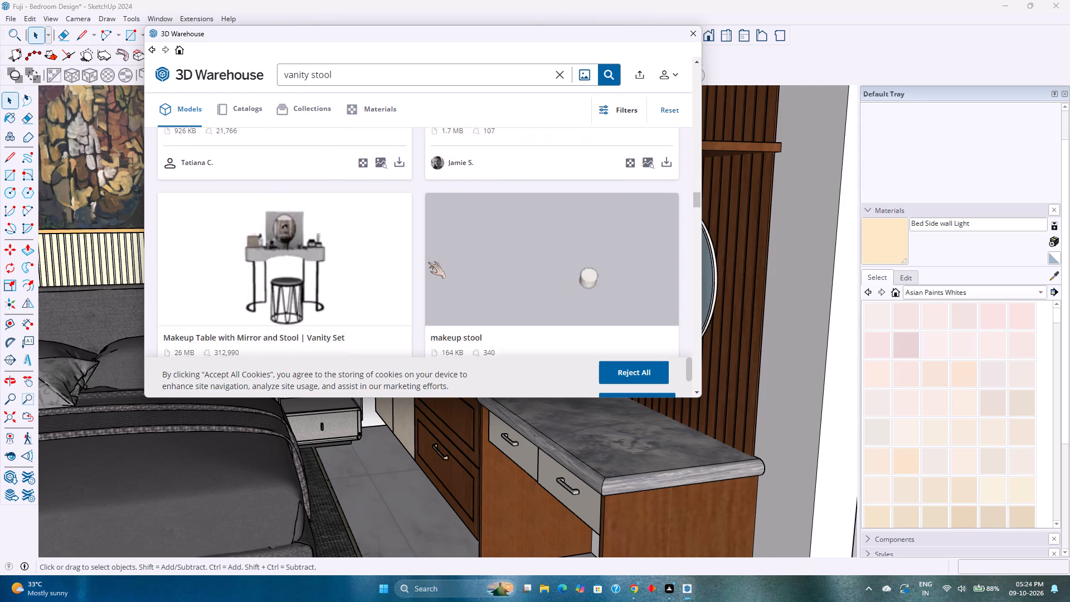
pyautogui.scroll(-5, 428, 262)
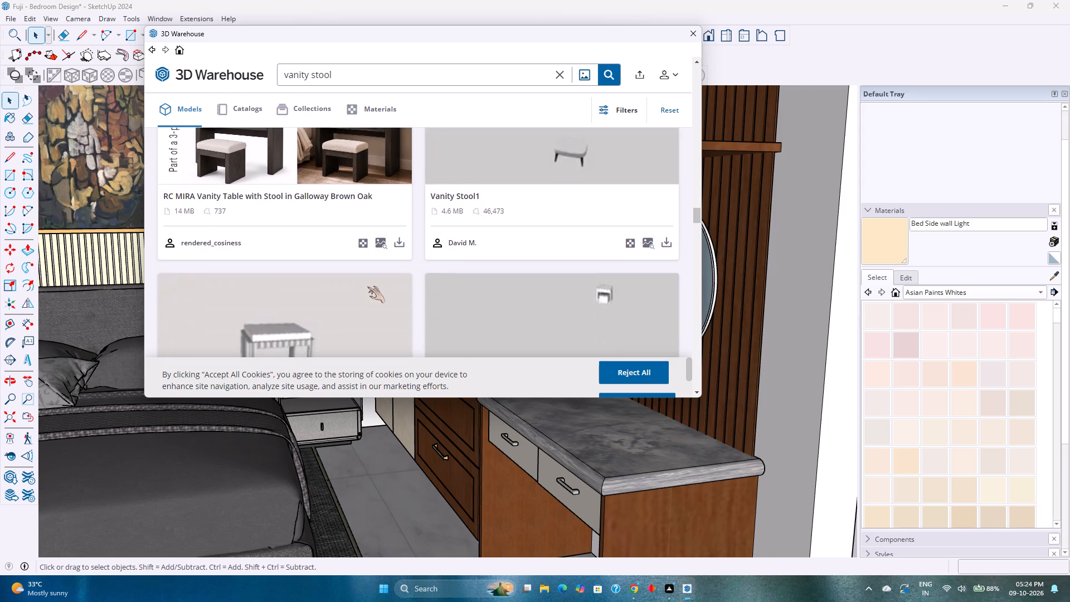
pyautogui.scroll(-3, 367, 287)
# Replace the 3D Warehouse search term with "vanity chair" and run the search.
pyautogui.click(384, 73)
pyautogui.press('BackSpace')
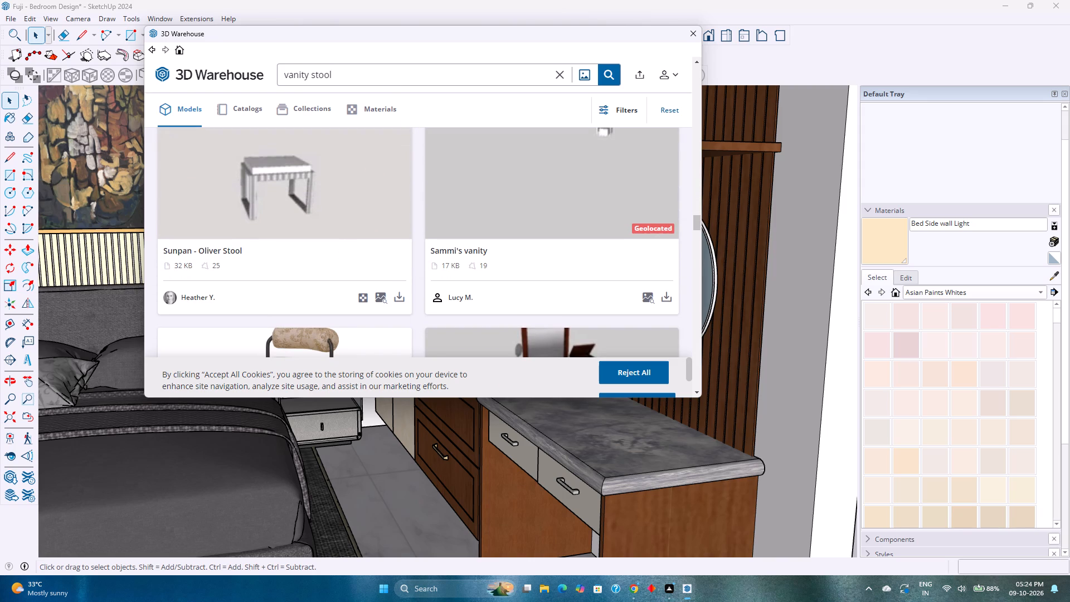
pyautogui.press('BackSpace')
pyautogui.press('BackSpace')
pyautogui.press('BackSpace')
pyautogui.press('BackSpace')
pyautogui.write('chair')
pyautogui.press('Return')
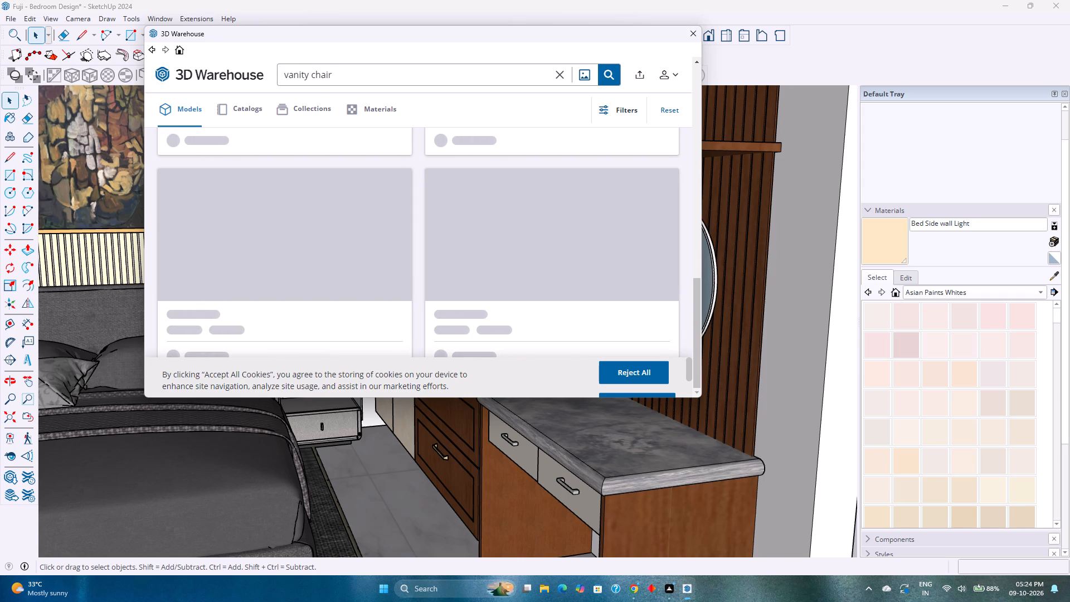
# Examine the "vanity chair" models for a seat that suits the dressing table.
pyautogui.scroll(-4, 446, 260)
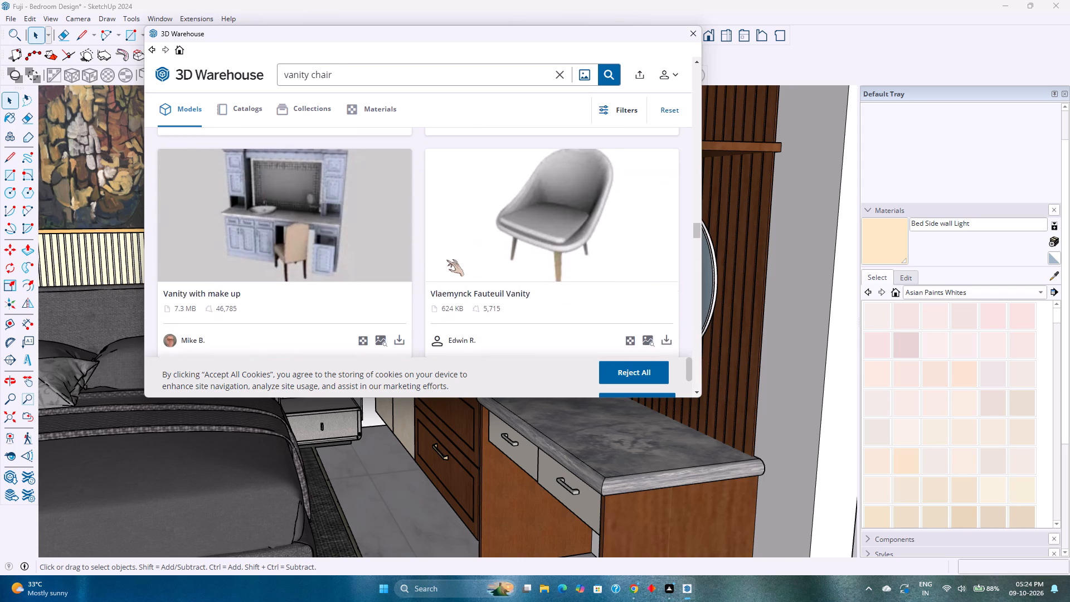
pyautogui.scroll(-20, 446, 260)
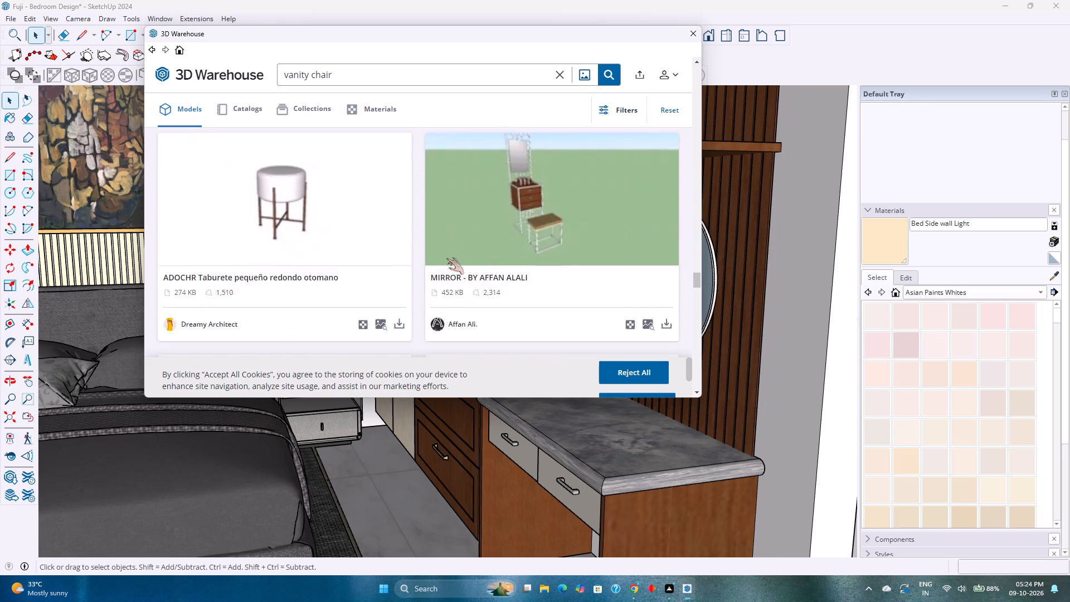
pyautogui.scroll(-10, 446, 258)
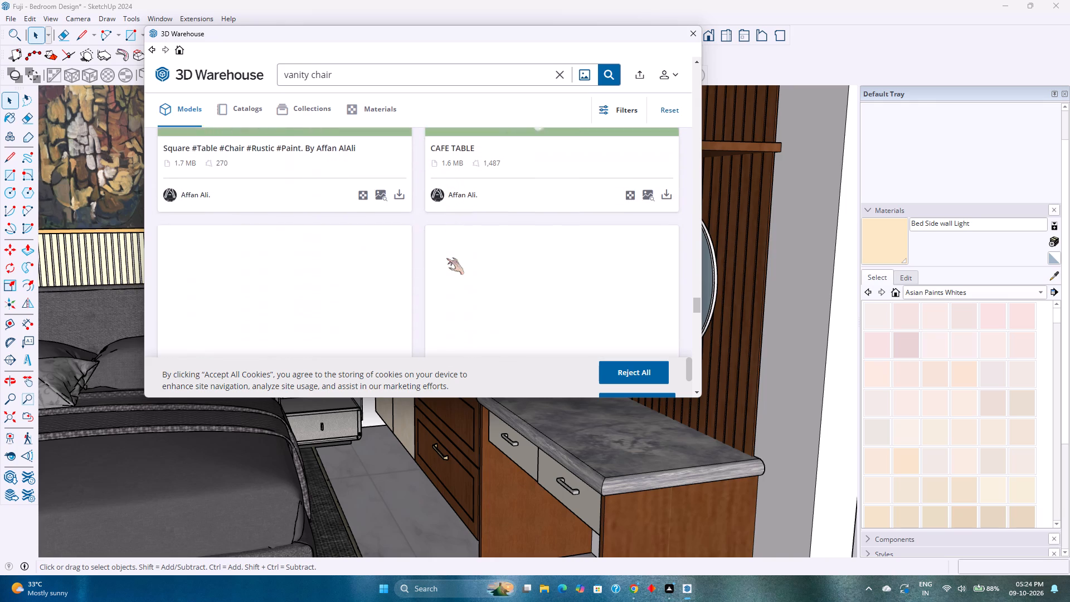
# Examine the remaining "vanity chair" results, including side chairs and bedroom sets, for a suitable seat.
pyautogui.scroll(-7, 447, 256)
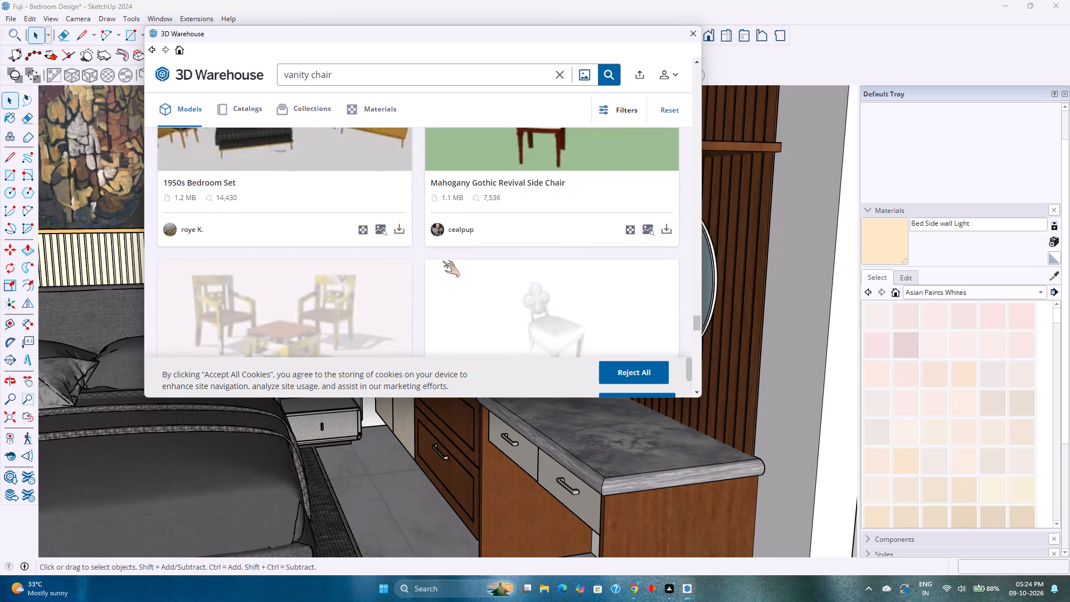
pyautogui.scroll(-4, 442, 261)
pyautogui.scroll(2, 442, 261)
pyautogui.scroll(-4, 442, 261)
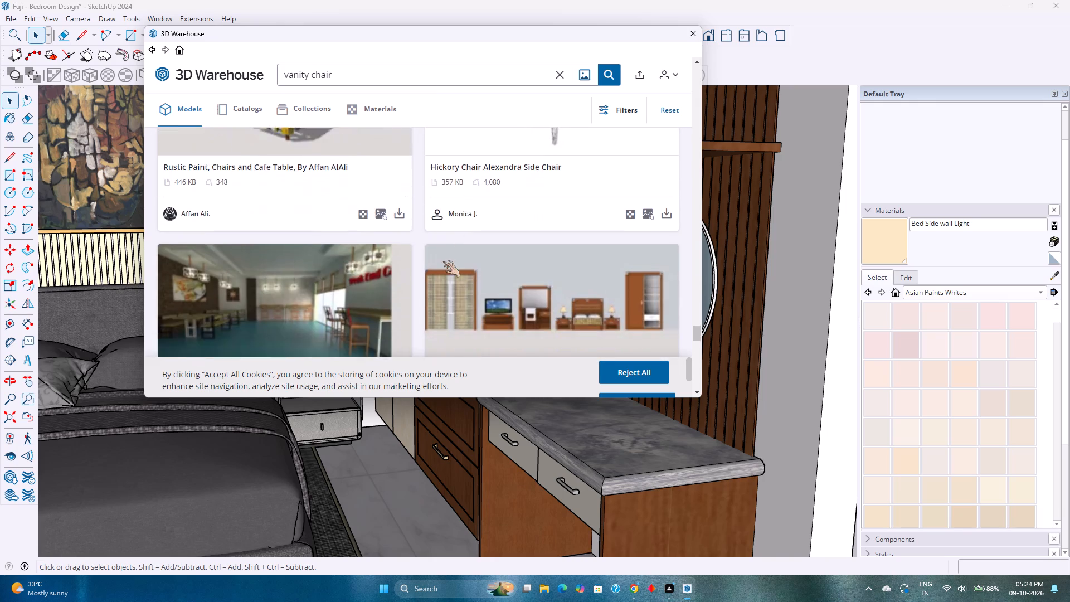
pyautogui.scroll(-6, 442, 261)
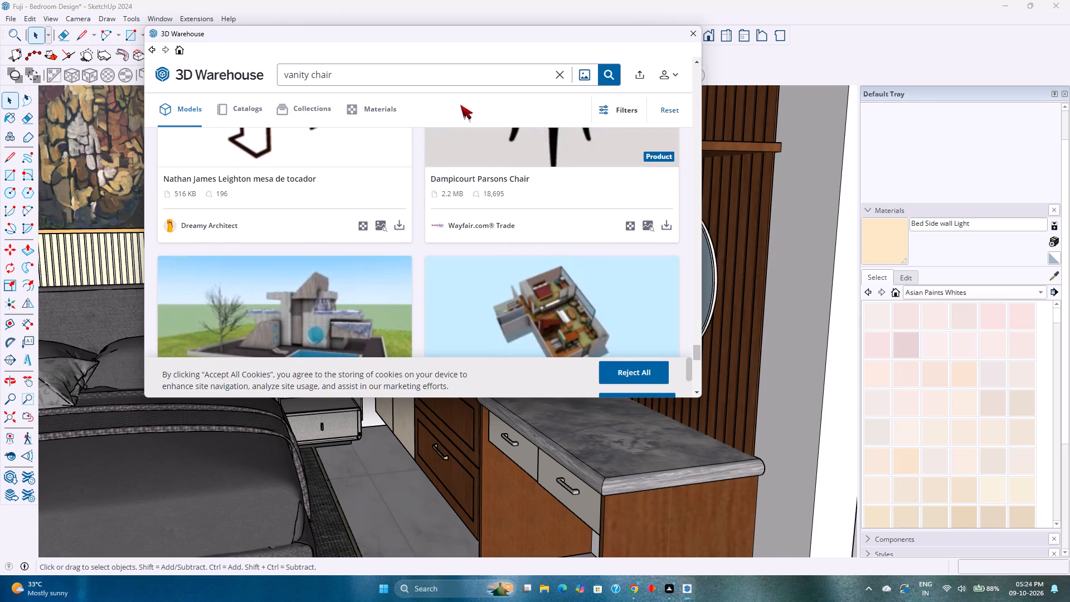
# Search the 3D Warehouse models for "vanity stool" again and return to the start of the results.
pyautogui.click(446, 82)
pyautogui.press('BackSpace')
pyautogui.press('BackSpace')
pyautogui.press('BackSpace')
pyautogui.press('BackSpace')
pyautogui.press('BackSpace')
pyautogui.write('st')
pyautogui.write('ool')
pyautogui.press('Return')
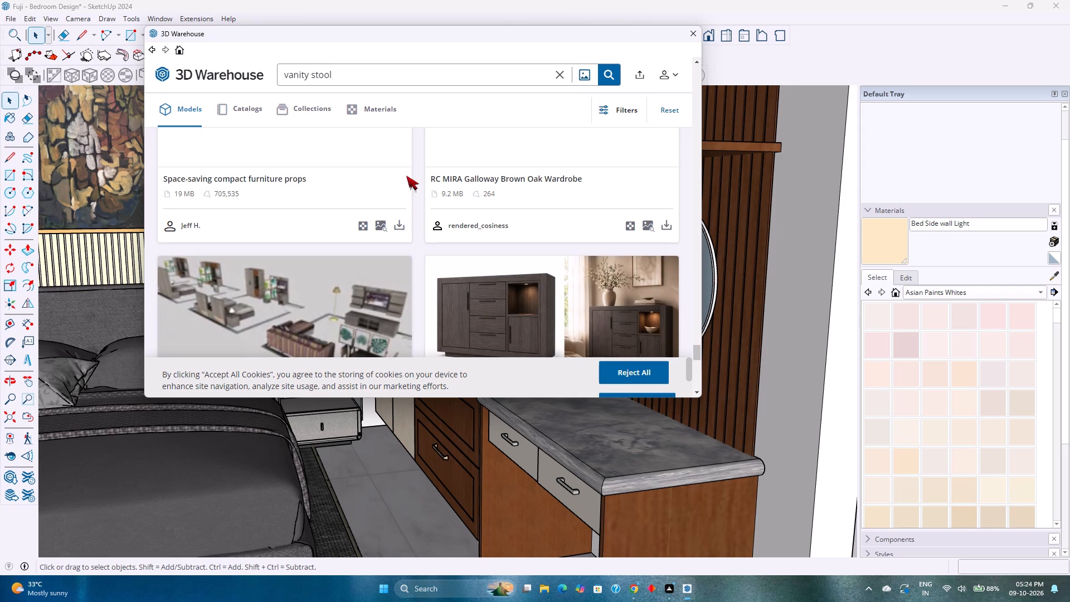
pyautogui.moveTo(699, 351); pyautogui.dragTo(692, 303)
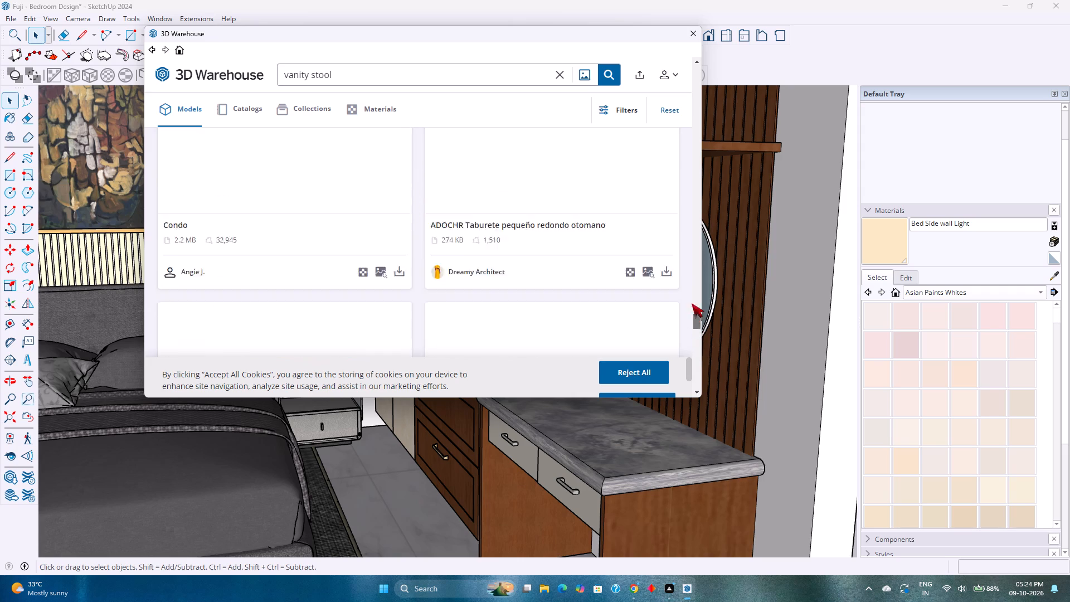
pyautogui.moveTo(692, 303); pyautogui.dragTo(692, 58)
# Load the "Vanity Chair / stool" model directly into the bedroom and place it on the floor in front of the dressing table.
pyautogui.scroll(-3, 470, 235)
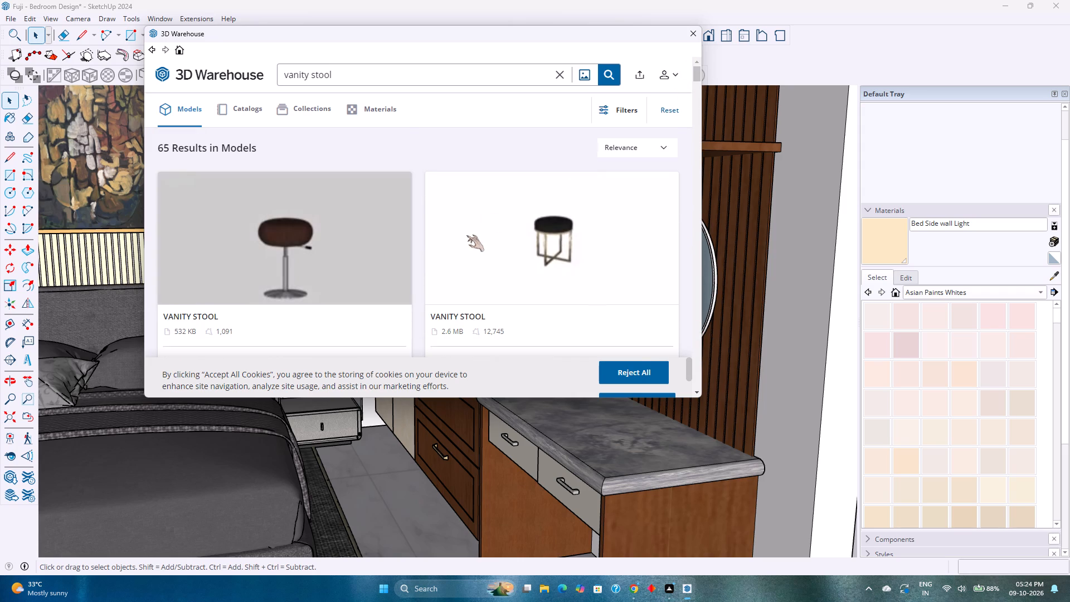
pyautogui.scroll(-6, 466, 234)
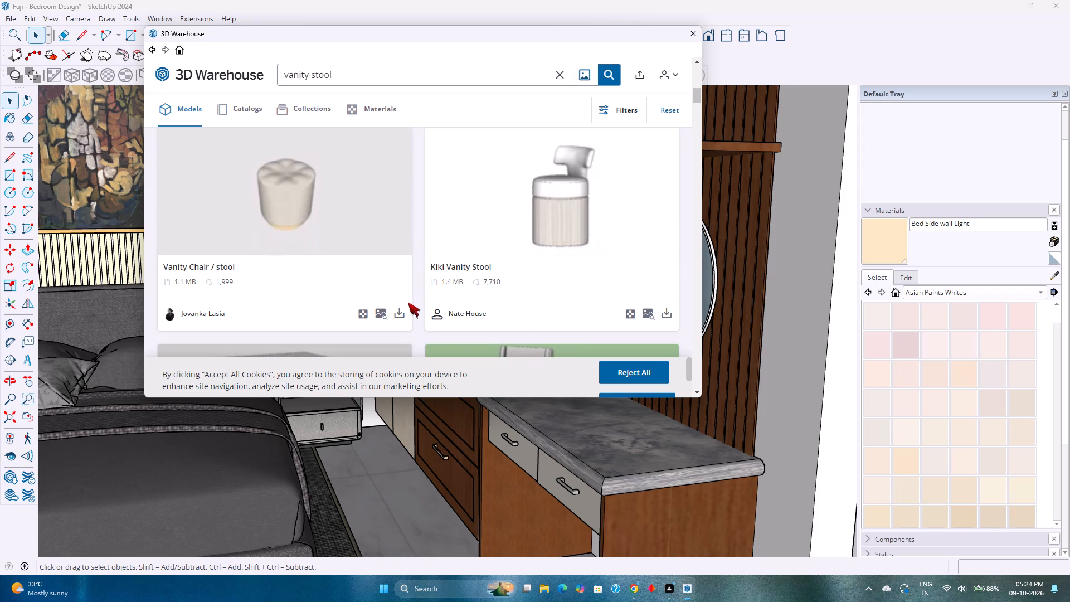
pyautogui.click(401, 314)
pyautogui.click(383, 227)
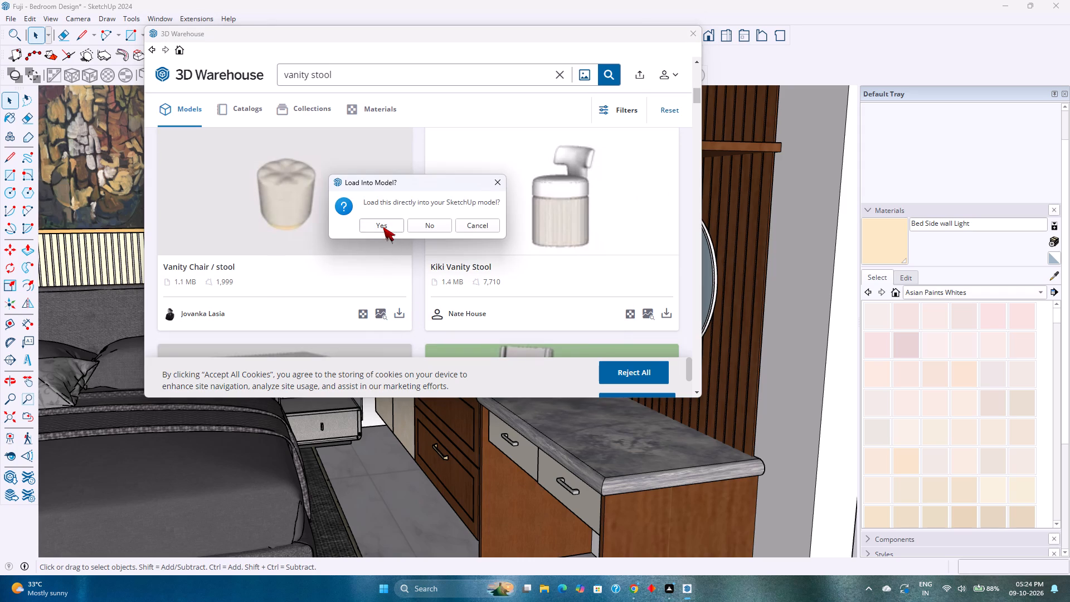
pyautogui.scroll(-3, 339, 224)
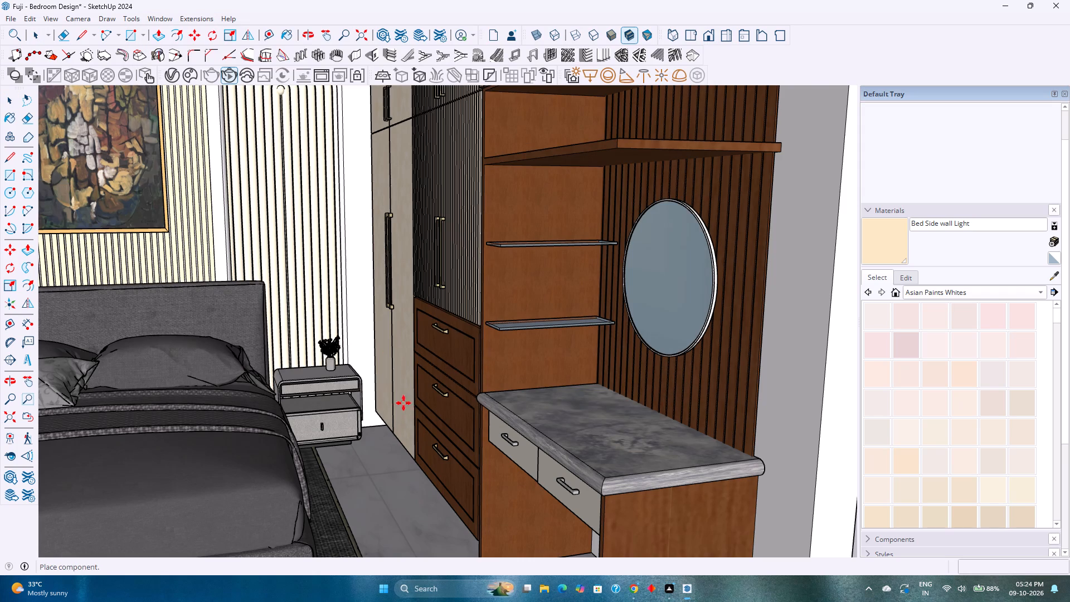
pyautogui.scroll(-6, 406, 395)
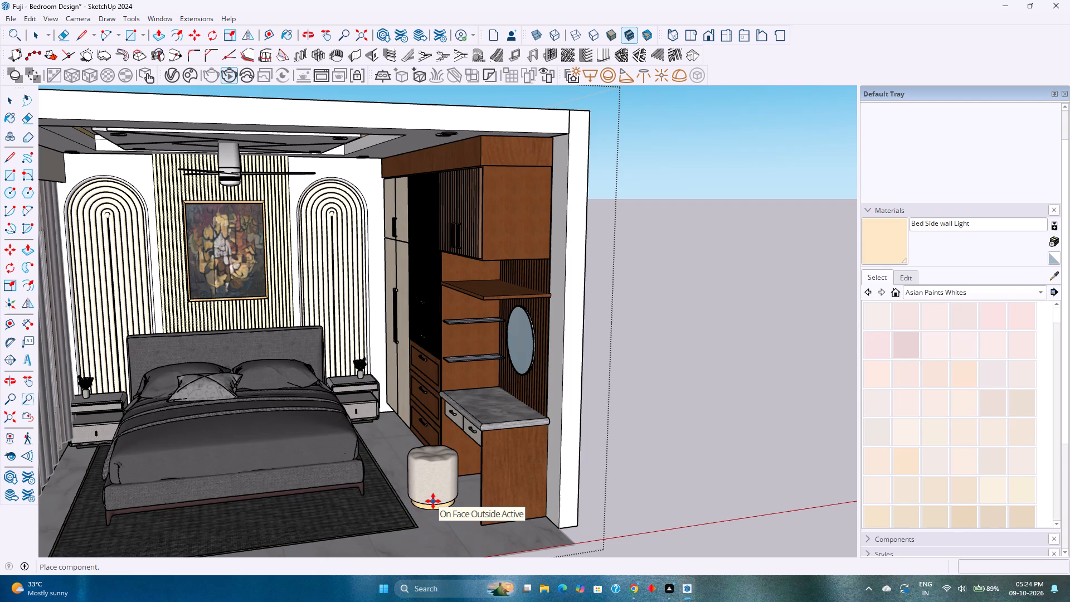
pyautogui.click(440, 501)
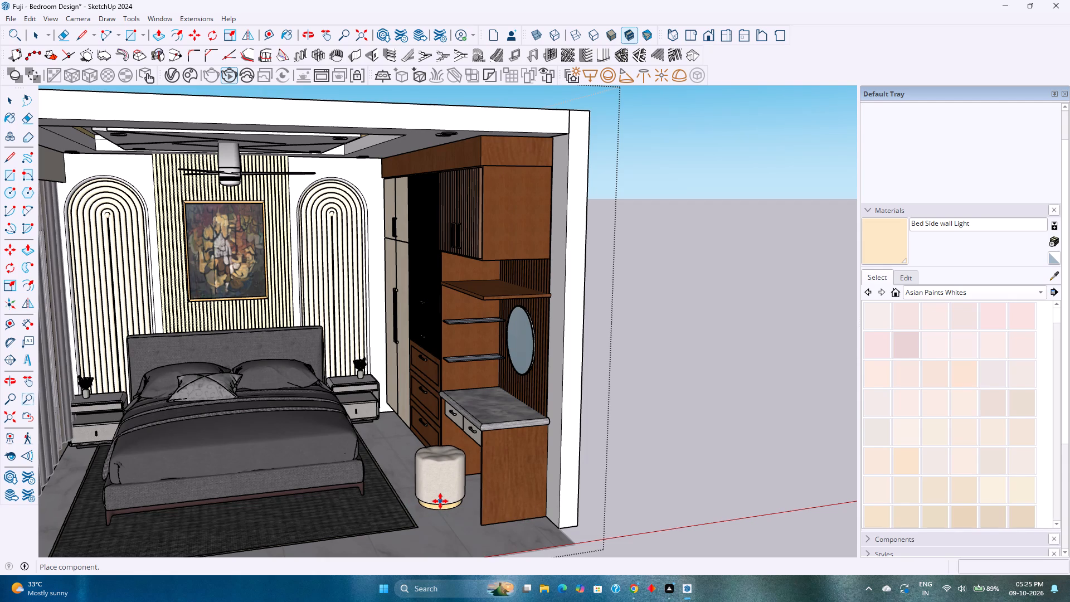
# Examine the placed stool up close from several angles, checking its size and position against the dressing table and floor.
pyautogui.scroll(6, 446, 483)
pyautogui.moveTo(450, 480); pyautogui.dragTo(552, 426, button='middle')
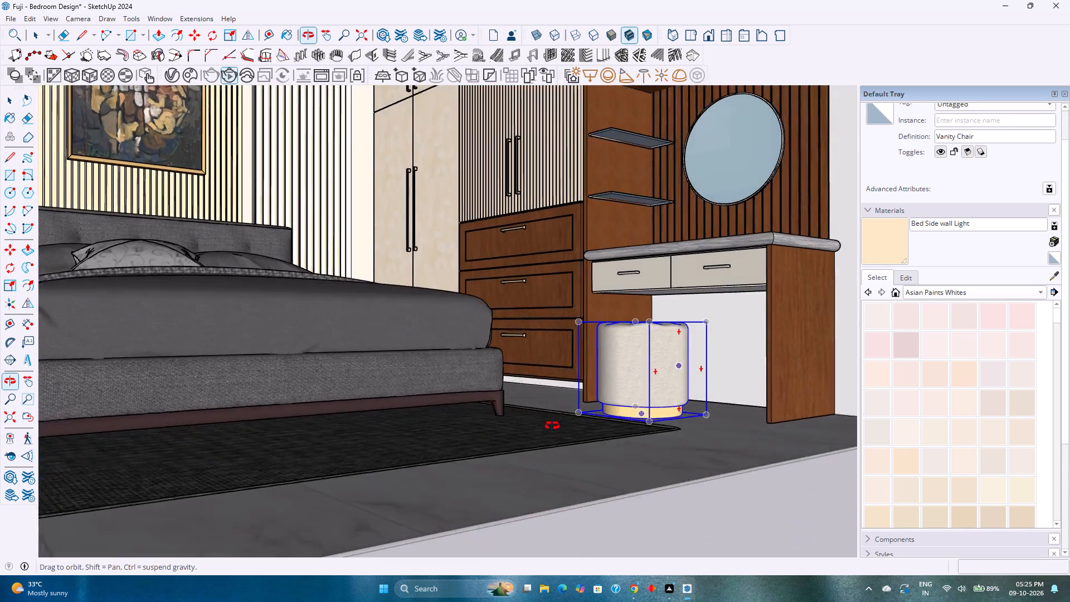
pyautogui.moveTo(552, 426); pyautogui.dragTo(430, 449, button='middle')
pyautogui.scroll(2, 401, 478)
pyautogui.moveTo(401, 478); pyautogui.dragTo(591, 512, button='middle')
pyautogui.scroll(-3, 451, 467)
pyautogui.moveTo(451, 467); pyautogui.dragTo(329, 473, button='middle')
pyautogui.press('space')
pyautogui.scroll(-4, 314, 472)
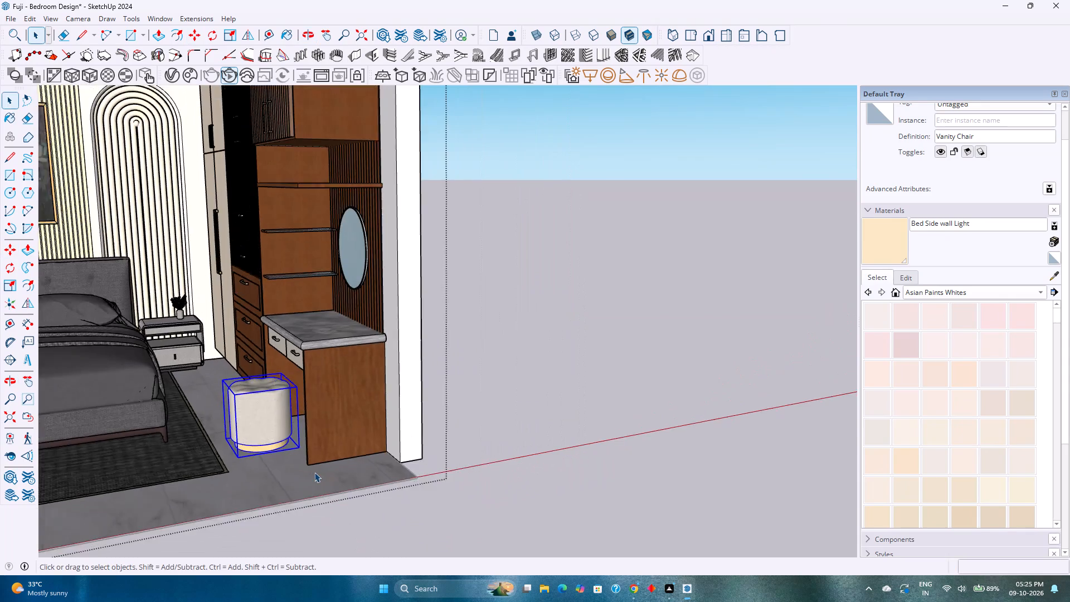
# Clear the stool selection and examine how it sits within the whole room beside the bed and wardrobe.
pyautogui.keyDown('shift'); pyautogui.moveTo(307, 474); pyautogui.dragTo(483, 452, button='middle'); pyautogui.keyUp('shift')
pyautogui.moveTo(485, 452); pyautogui.dragTo(418, 467, button='middle')
pyautogui.press('space')
pyautogui.scroll(-3, 411, 465)
pyautogui.keyDown('shift'); pyautogui.moveTo(411, 465); pyautogui.dragTo(425, 458, button='middle'); pyautogui.keyUp('shift')
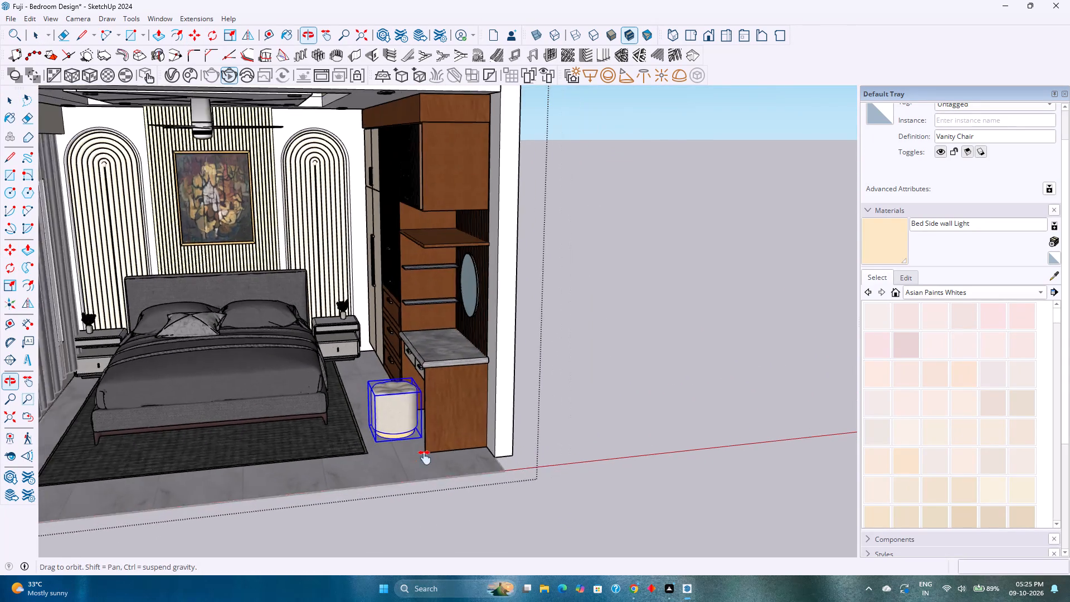
pyautogui.keyDown('shift'); pyautogui.moveTo(425, 458); pyautogui.dragTo(536, 452, button='middle'); pyautogui.keyUp('shift')
pyautogui.middleClick(537, 464)
pyautogui.press('Escape')
pyautogui.scroll(3, 509, 458)
pyautogui.scroll(-3, 509, 458)
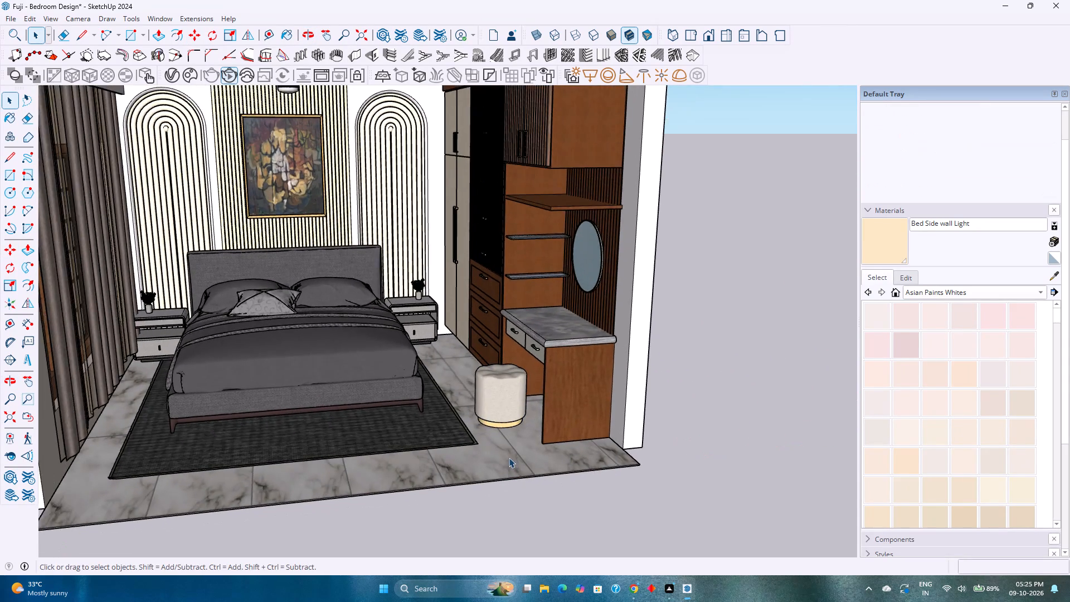
pyautogui.keyDown('shift'); pyautogui.moveTo(512, 457); pyautogui.dragTo(527, 511, button='middle'); pyautogui.keyUp('shift')
pyautogui.moveTo(539, 504); pyautogui.dragTo(489, 478, button='middle')
pyautogui.keyDown('shift'); pyautogui.moveTo(488, 468); pyautogui.dragTo(543, 498, button='middle'); pyautogui.keyUp('shift')
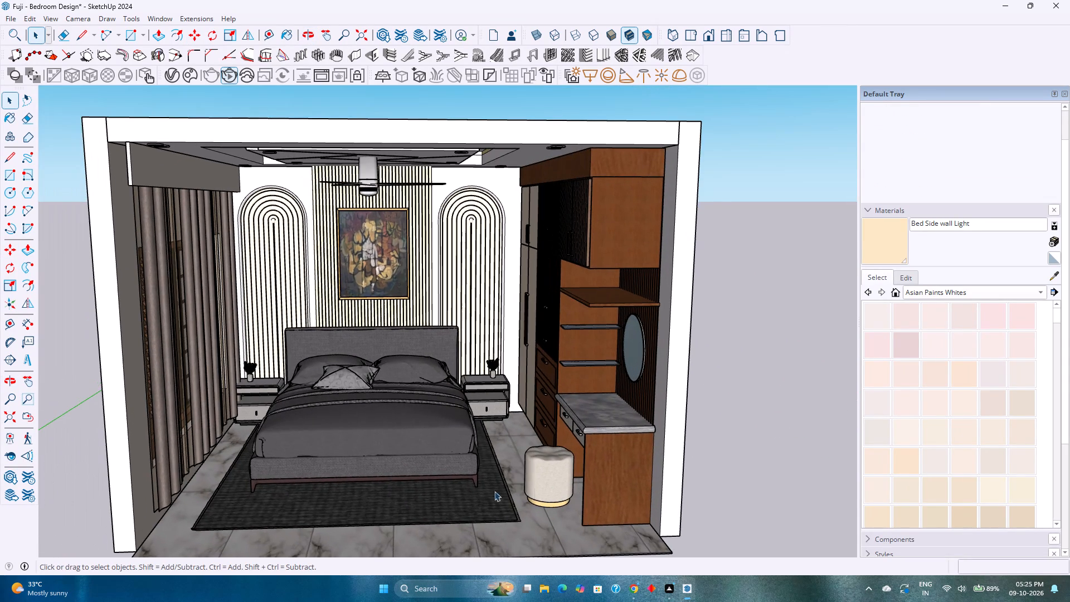
# Set the standard Front view of the bedroom and save the model.
pyautogui.click(708, 38)
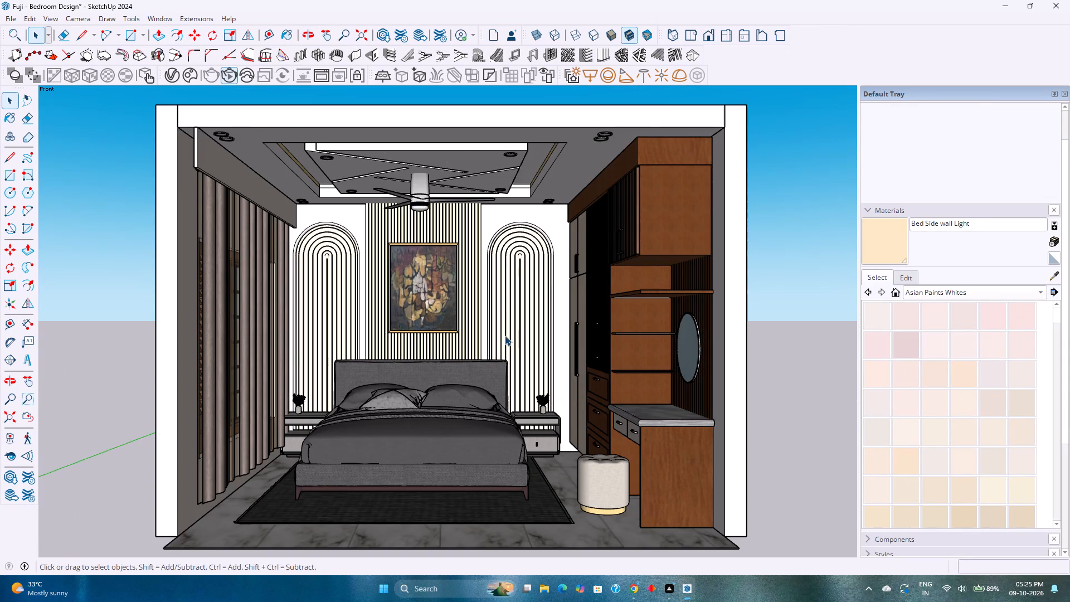
pyautogui.hotkey('ctrl', 's')
# Examine the furnished bedroom from the front at closer and slightly raised angles, covering the bed wall, wardrobe and dressing table.
pyautogui.scroll(-1, 485, 444)
pyautogui.scroll(2, 485, 444)
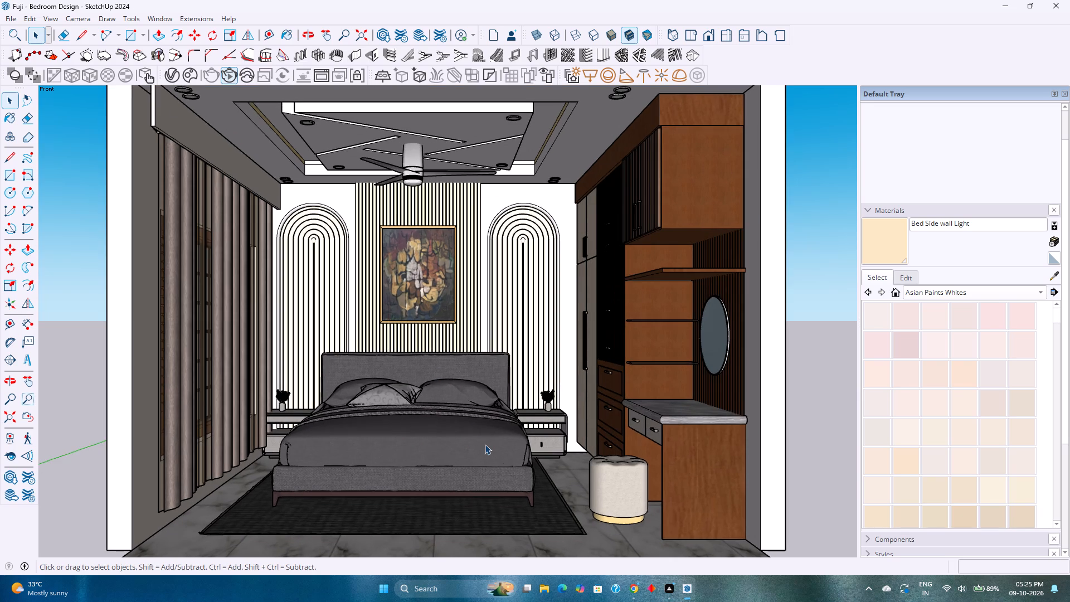
pyautogui.scroll(2, 485, 444)
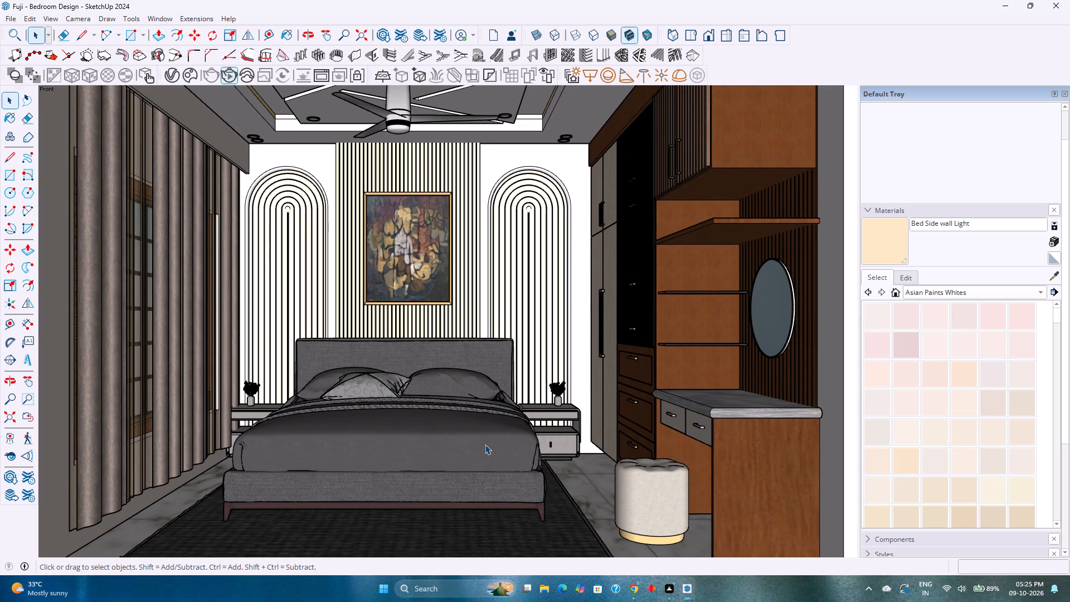
pyautogui.scroll(1, 485, 444)
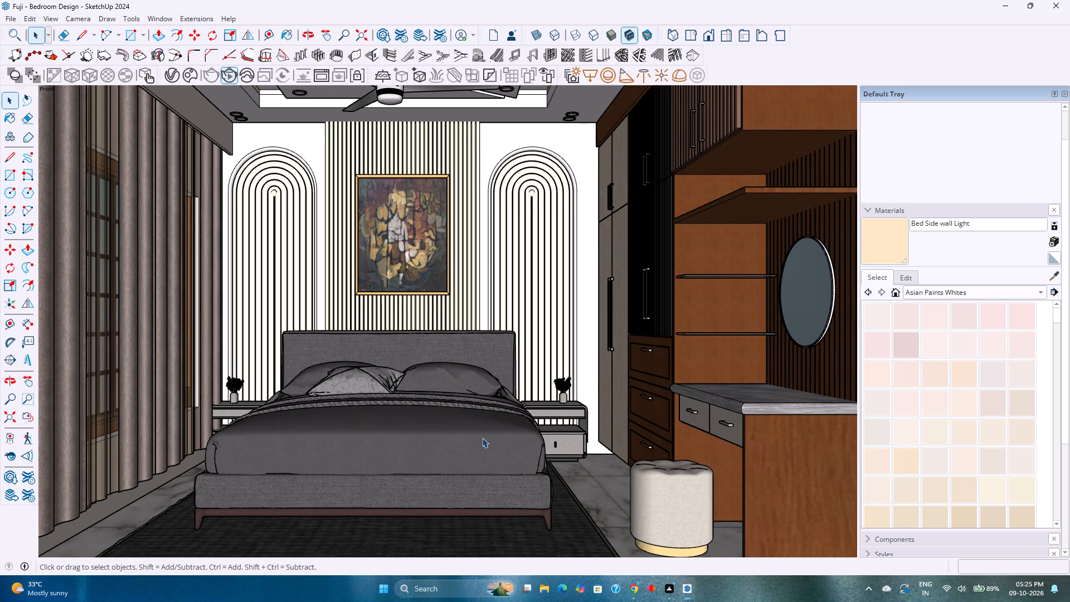
pyautogui.scroll(-1, 482, 438)
pyautogui.scroll(1, 482, 438)
pyautogui.scroll(-1, 482, 438)
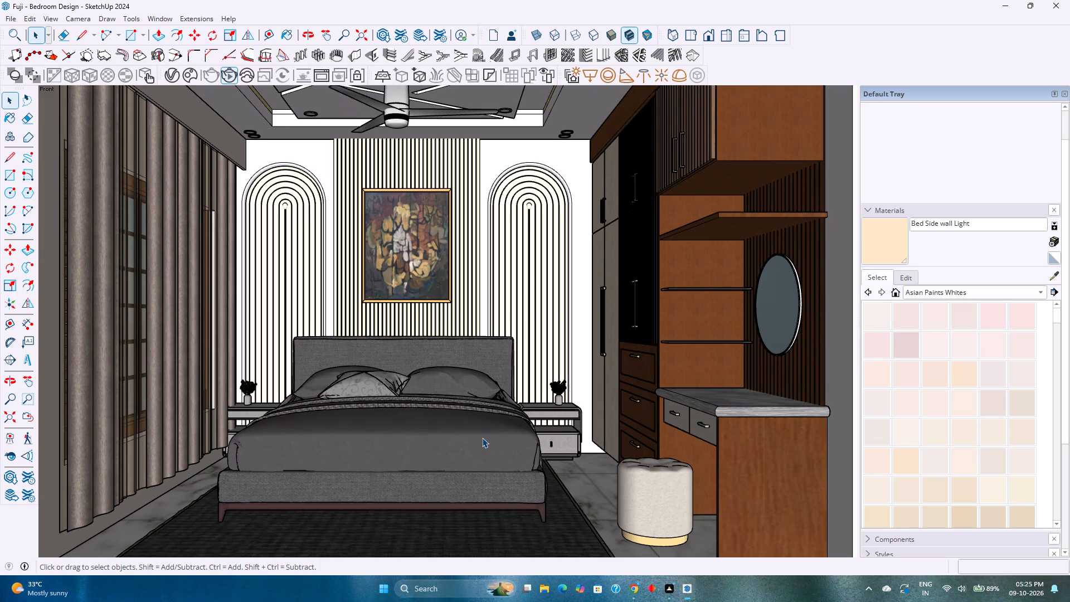
pyautogui.moveTo(483, 438); pyautogui.dragTo(483, 457, button='middle')
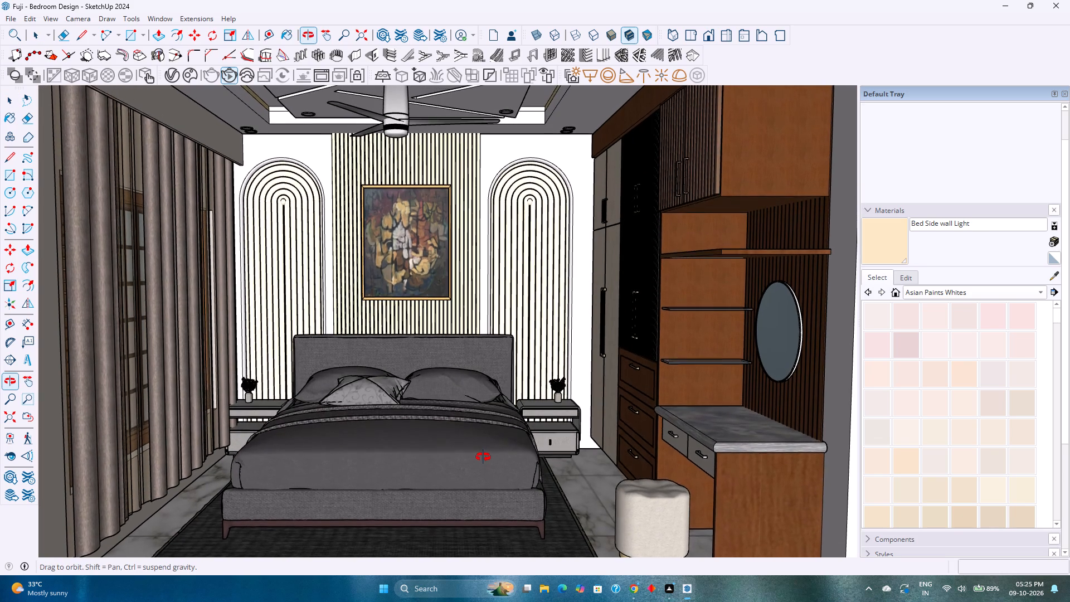
pyautogui.moveTo(483, 457); pyautogui.dragTo(484, 462, button='middle')
pyautogui.scroll(1, 481, 450)
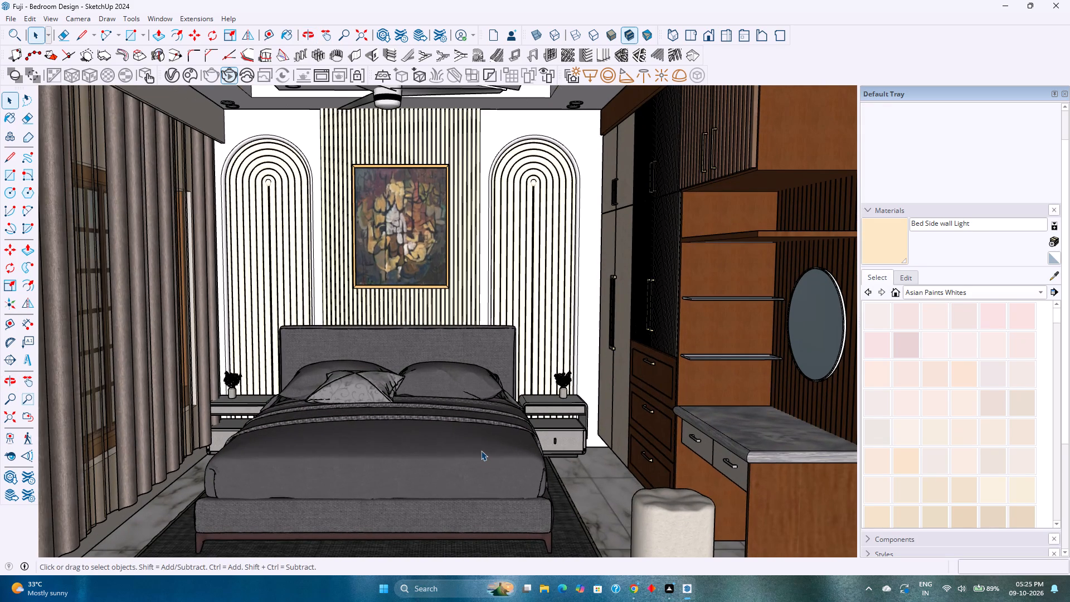
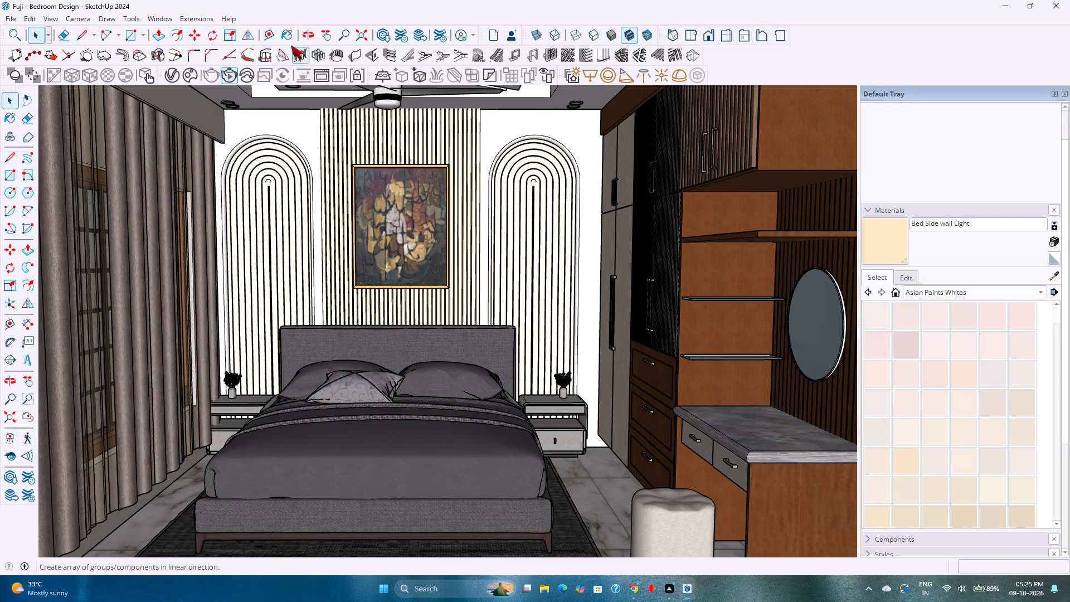
# Run an interactive V-Ray render of the front bedroom view and inspect the bed, stool and dressing table.
pyautogui.click(227, 75)
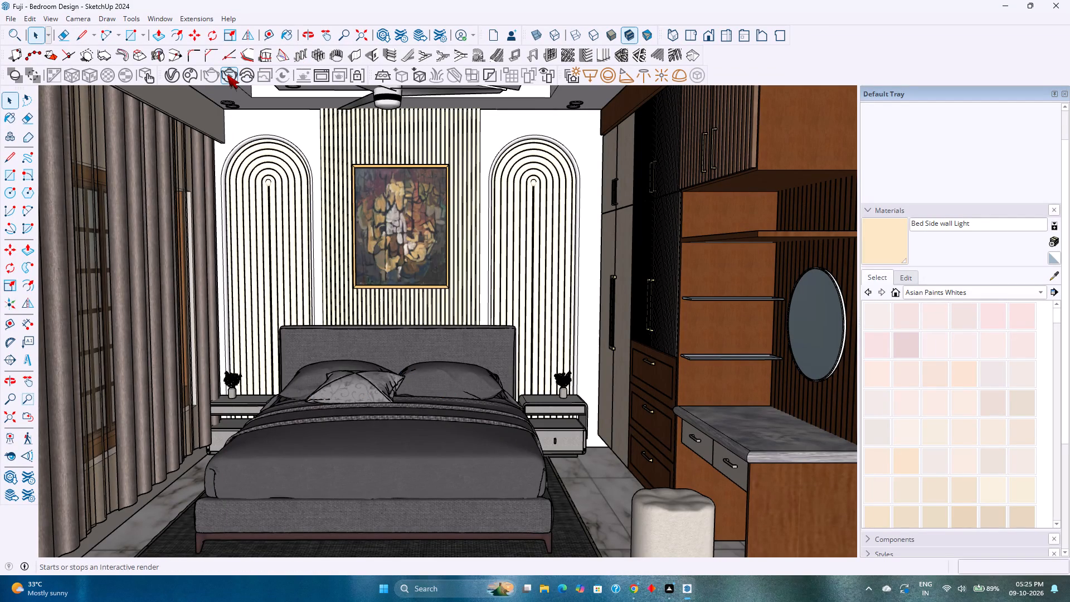
pyautogui.click(227, 75)
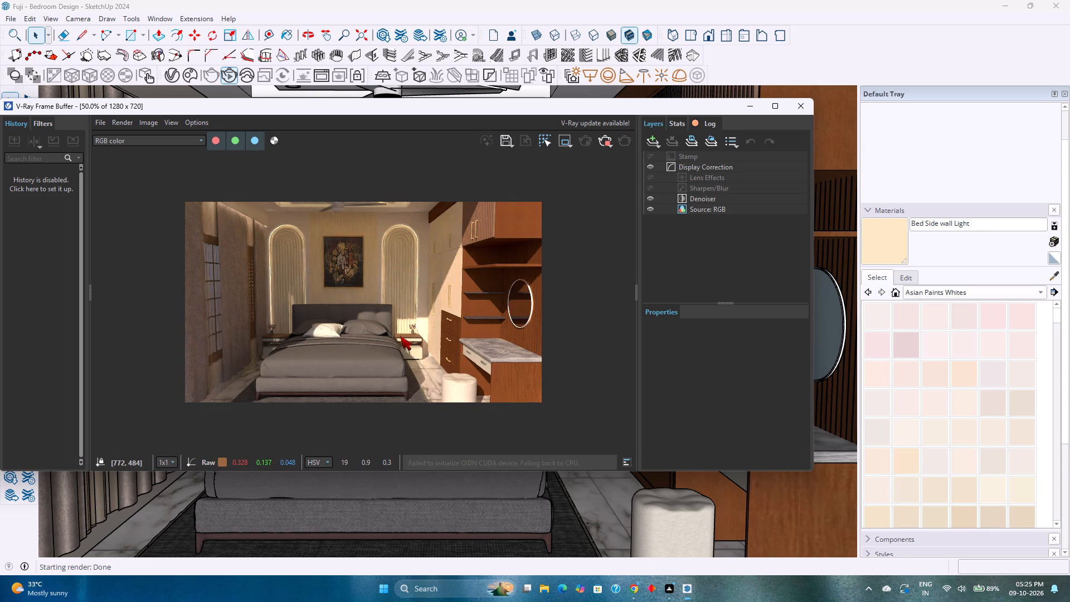
pyautogui.scroll(2, 335, 343)
pyautogui.scroll(-1, 335, 343)
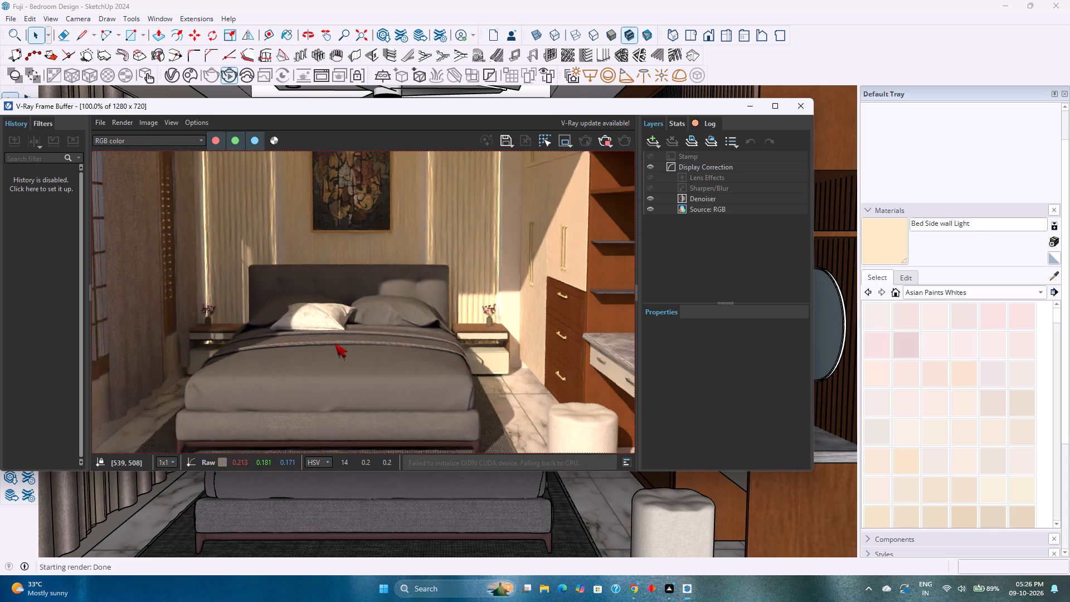
pyautogui.click(811, 107)
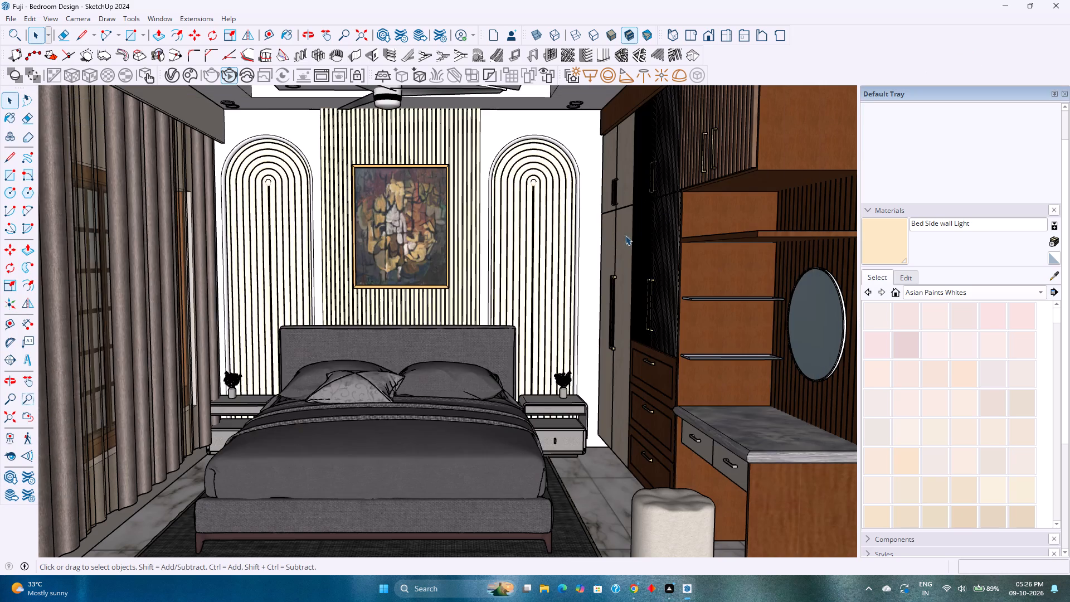
# Rotate the entire bedroom model 90 degrees horizontally about the roof corner where the bed wall meets the wardrobe side.
pyautogui.scroll(-6, 626, 240)
pyautogui.moveTo(626, 240); pyautogui.dragTo(617, 302, button='middle')
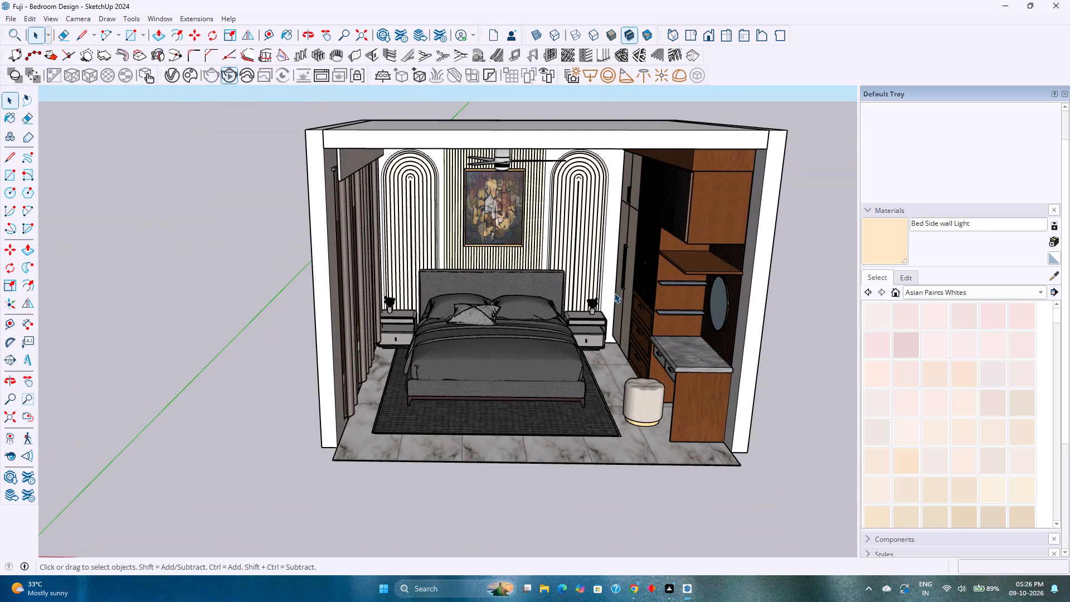
pyautogui.keyDown('shift'); pyautogui.moveTo(608, 288); pyautogui.dragTo(458, 348, button='middle'); pyautogui.keyUp('shift')
pyautogui.moveTo(421, 333); pyautogui.dragTo(462, 368, button='middle')
pyautogui.scroll(-6, 448, 372)
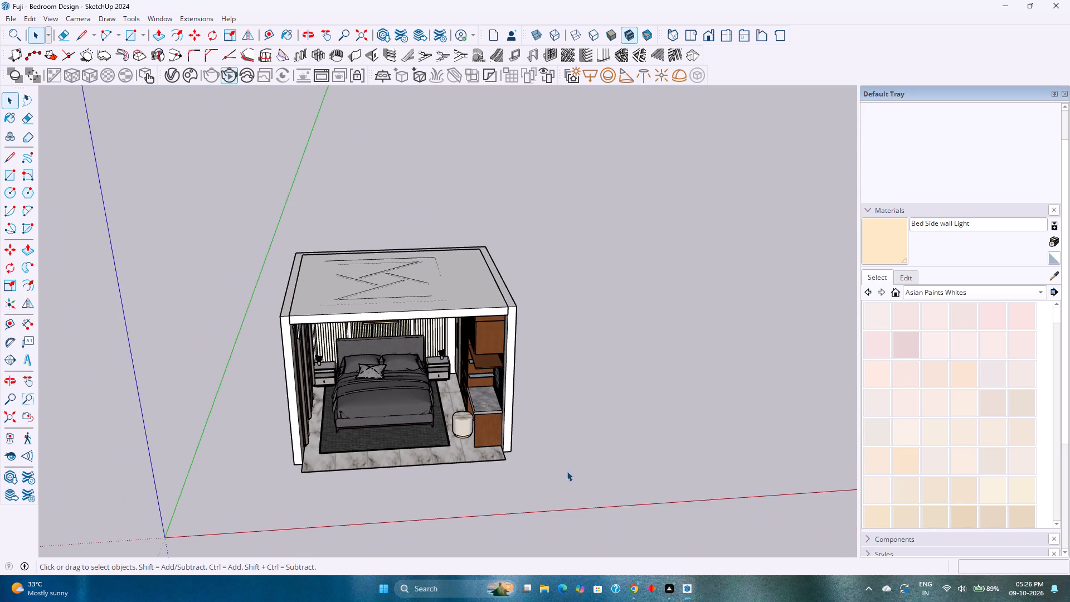
pyautogui.moveTo(581, 486); pyautogui.dragTo(253, 211)
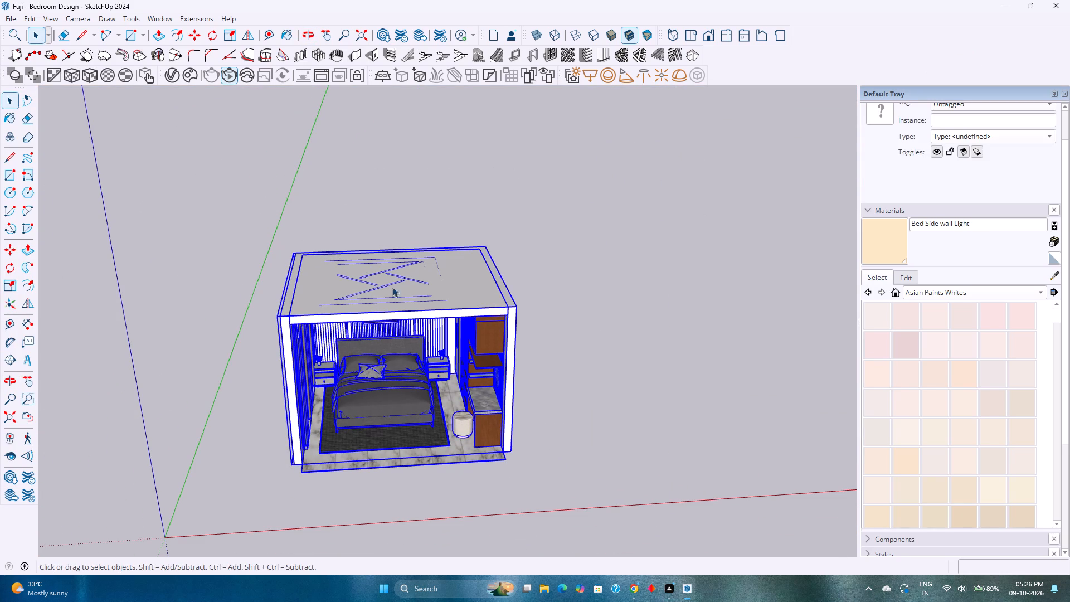
pyautogui.click(205, 36)
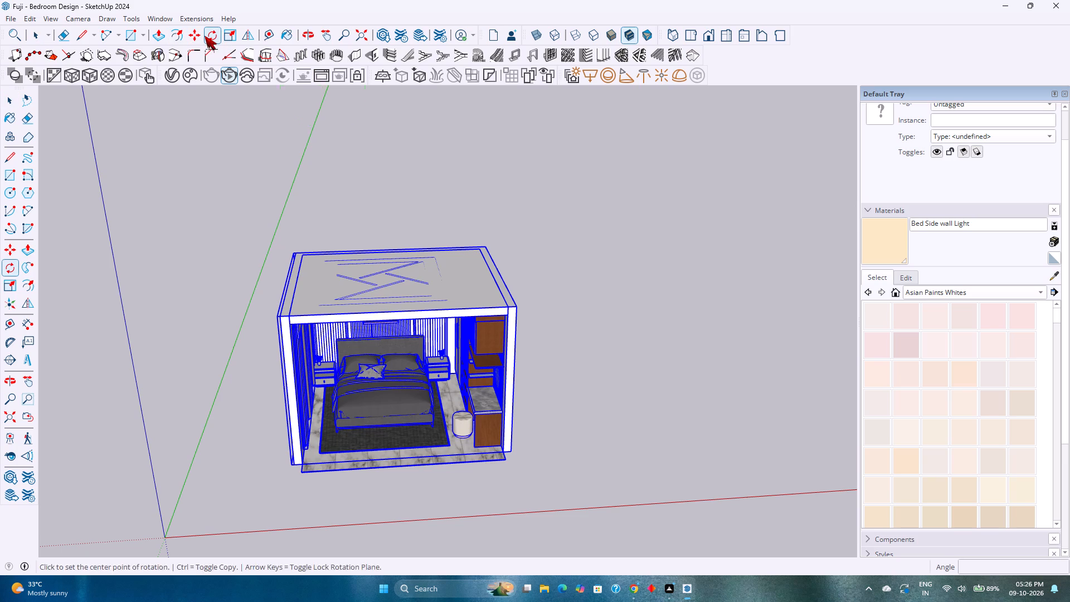
pyautogui.click(488, 247)
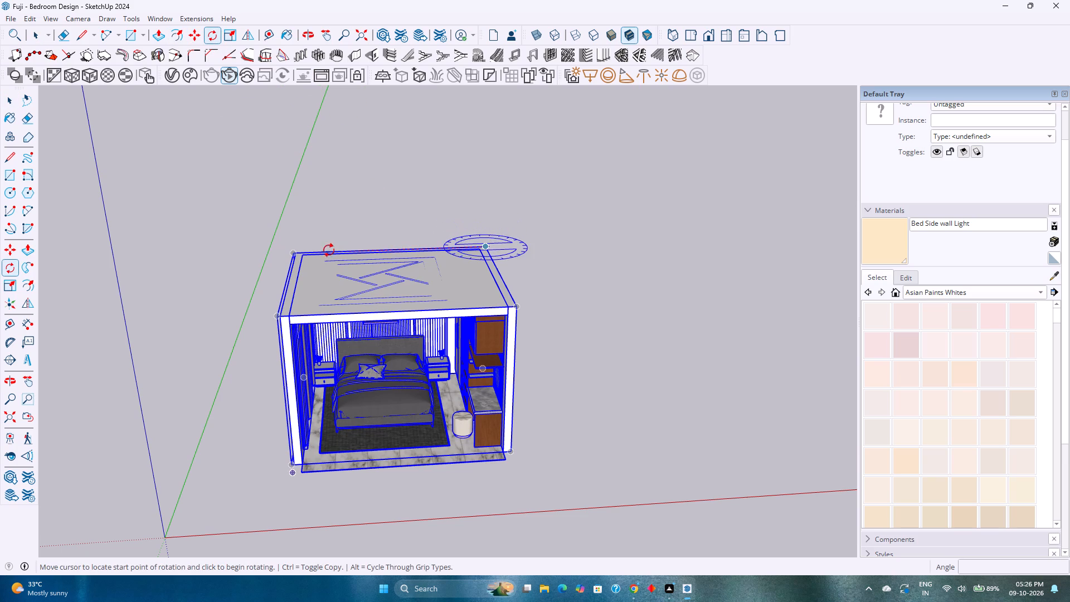
pyautogui.click(295, 252)
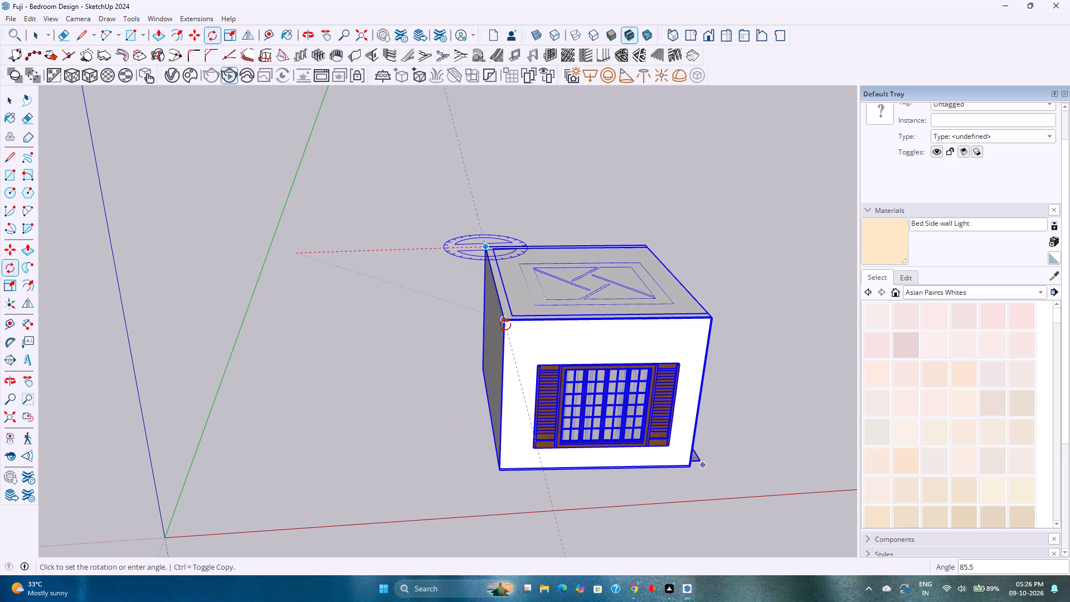
pyautogui.click(521, 325)
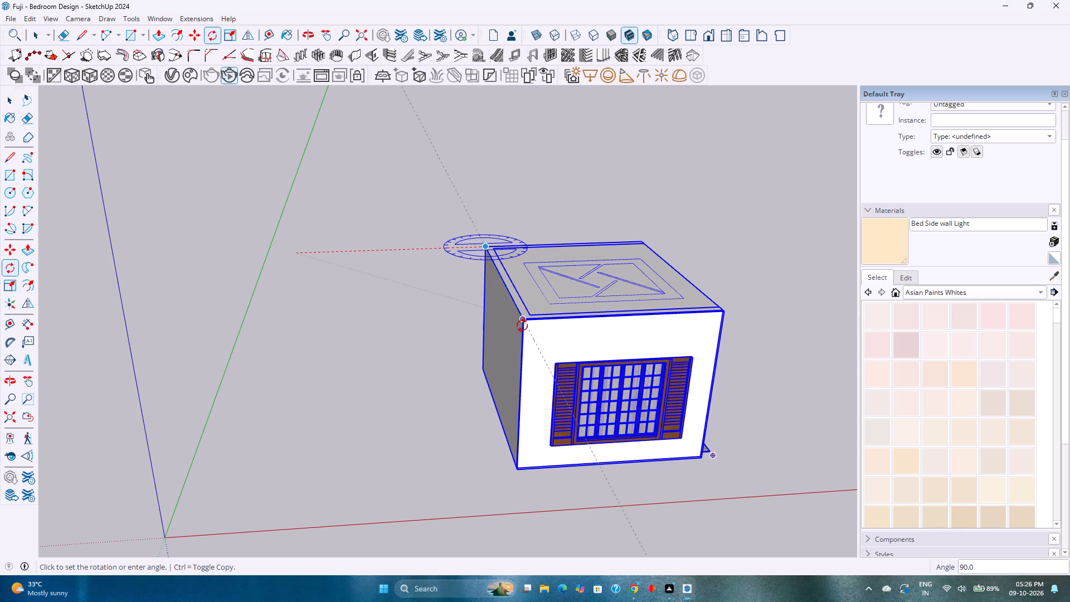
pyautogui.moveTo(581, 332); pyautogui.dragTo(466, 343, button='middle')
pyautogui.scroll(-4, 469, 300)
pyautogui.press('space')
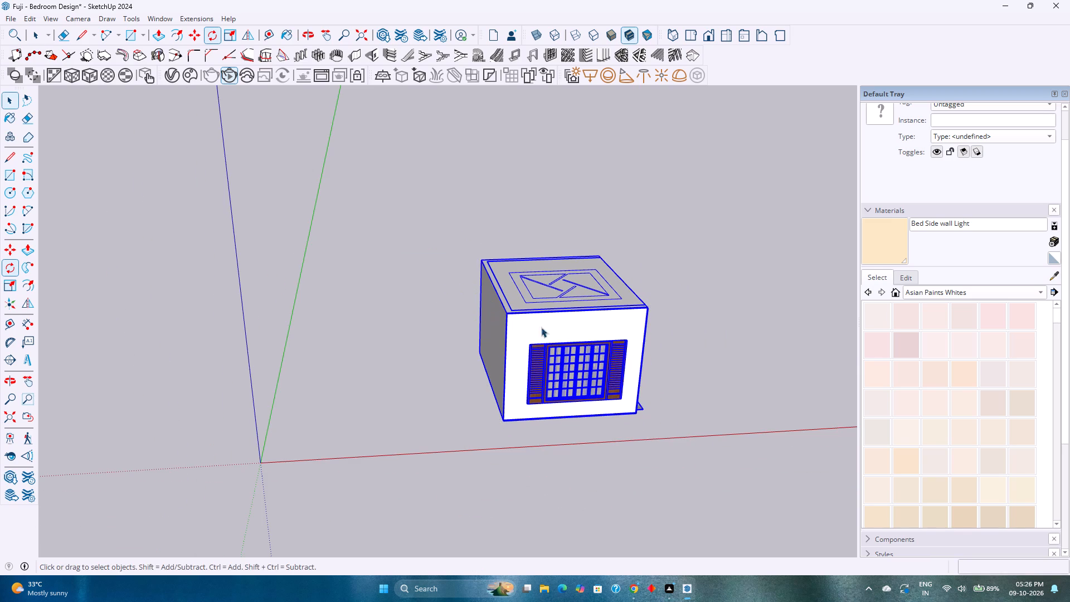
pyautogui.moveTo(586, 339); pyautogui.dragTo(187, 294, button='middle')
pyautogui.click(730, 394)
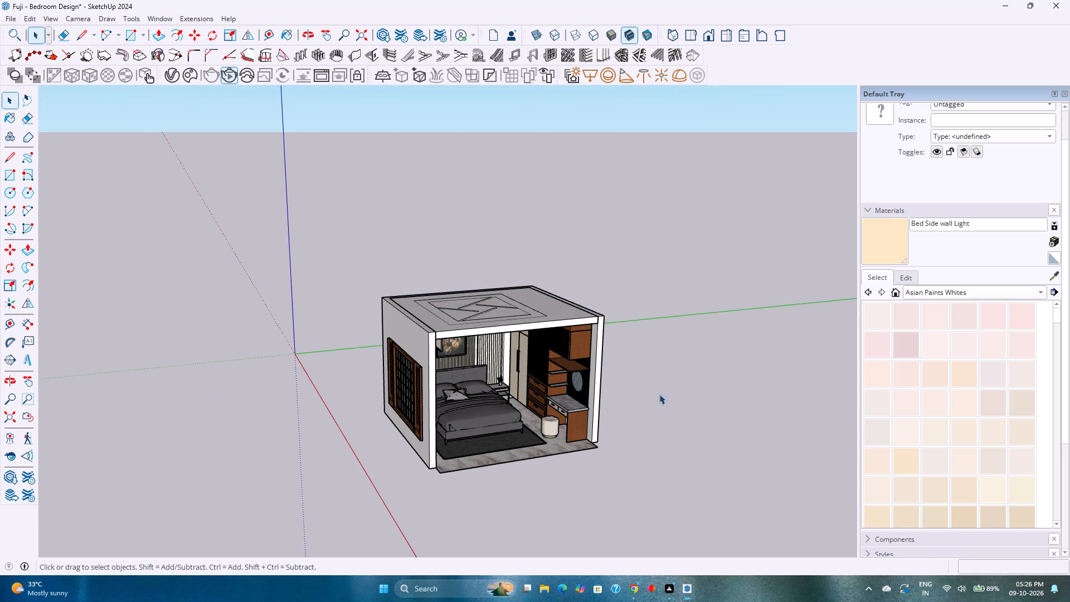
# Set the standard Right view and frame the room interior facing the bed wall.
pyautogui.scroll(5, 574, 394)
pyautogui.moveTo(552, 397); pyautogui.dragTo(453, 339, button='middle')
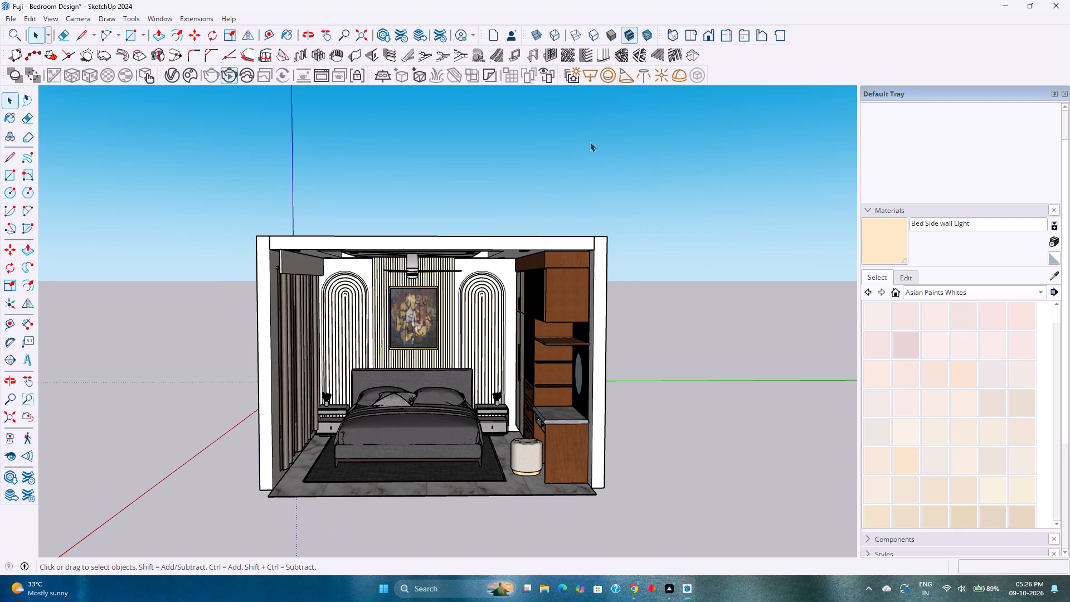
pyautogui.click(732, 32)
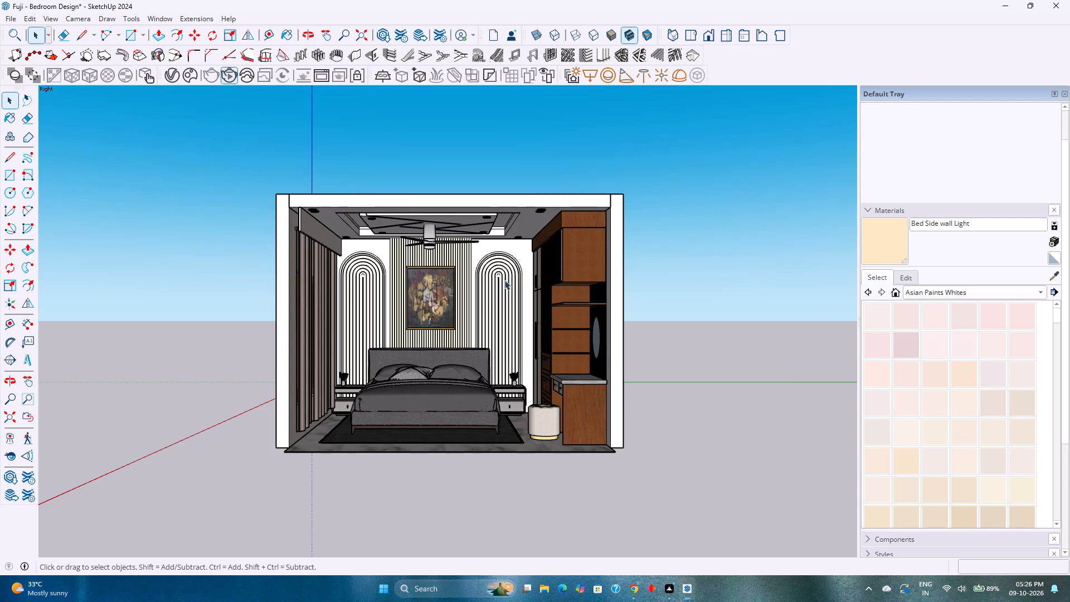
pyautogui.scroll(5, 486, 290)
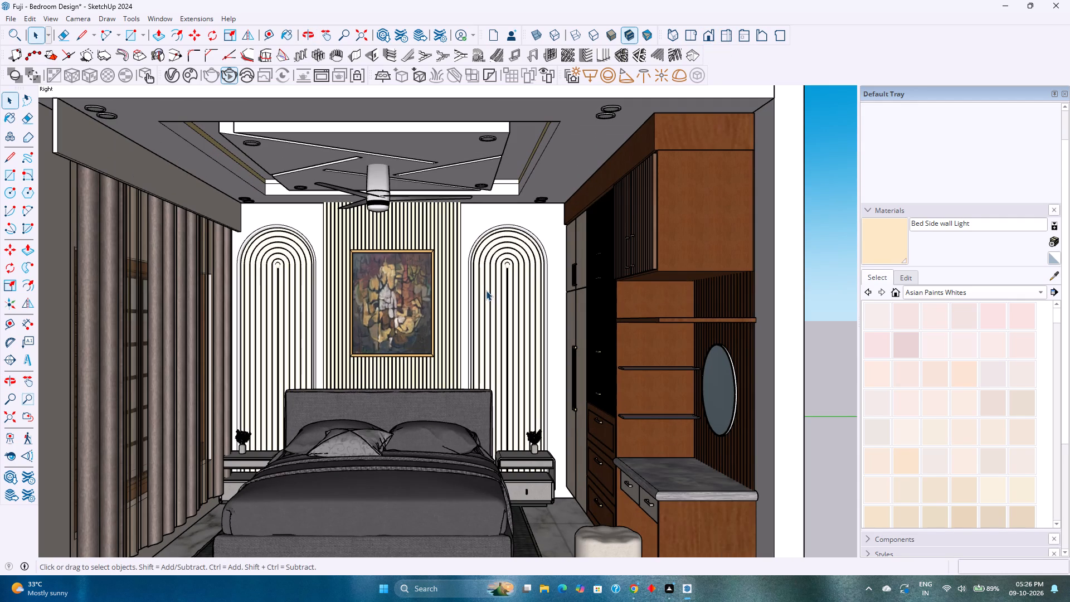
pyautogui.keyDown('shift'); pyautogui.moveTo(475, 350); pyautogui.dragTo(513, 319, button='middle'); pyautogui.keyUp('shift')
pyautogui.scroll(1, 513, 321)
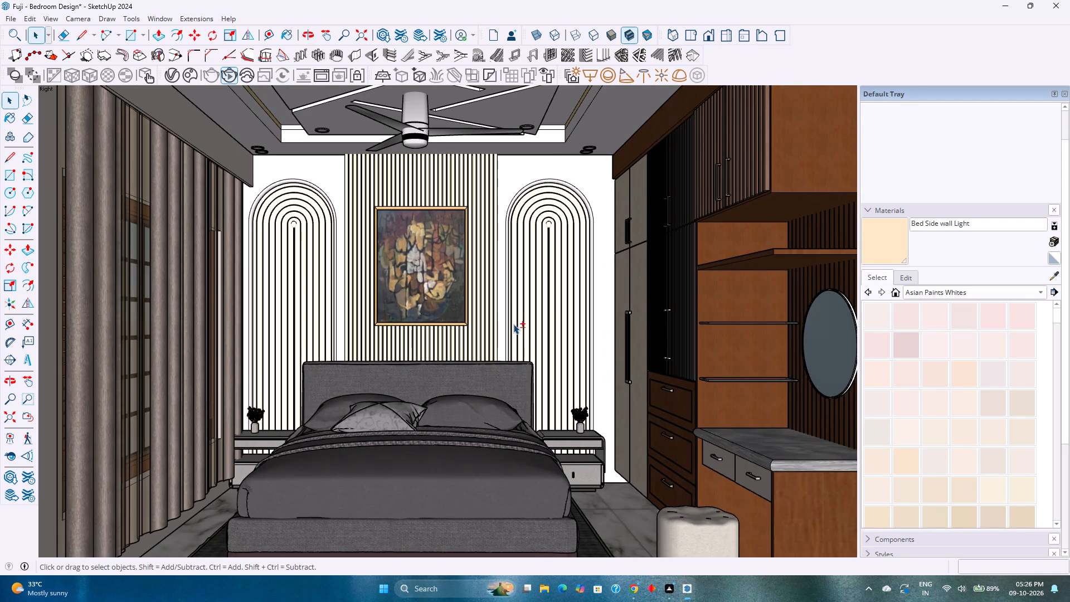
pyautogui.keyDown('shift'); pyautogui.moveTo(515, 326); pyautogui.dragTo(515, 318, button='middle'); pyautogui.keyUp('shift')
pyautogui.scroll(1, 515, 318)
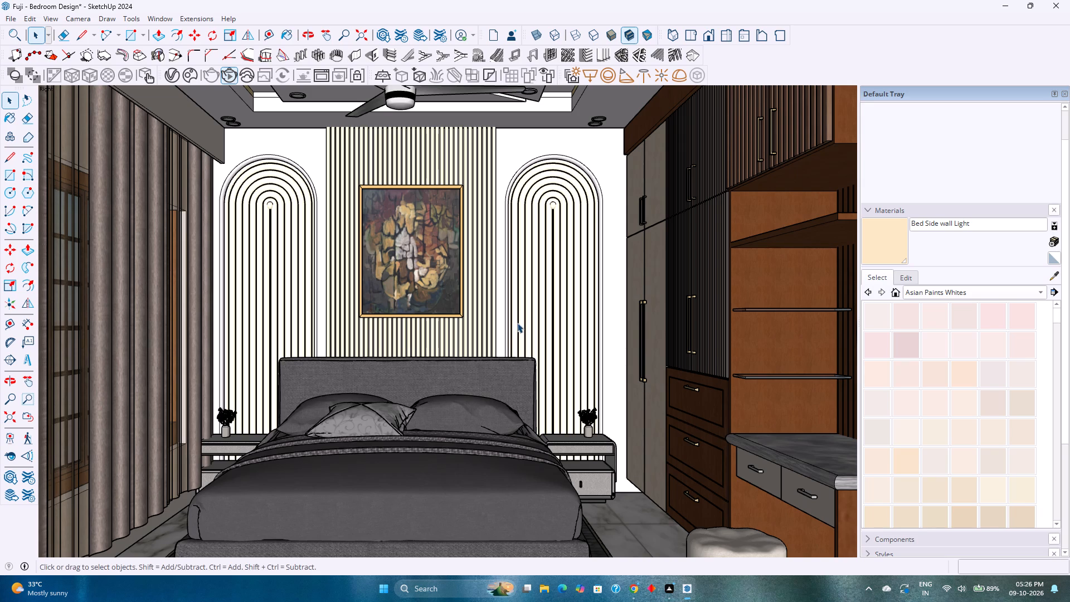
# Run an interactive V-Ray render from an angled view covering the bed wall, wardrobe, dressing table and stool.
pyautogui.scroll(-1, 517, 323)
pyautogui.moveTo(517, 323); pyautogui.dragTo(546, 329, button='middle')
pyautogui.keyDown('shift'); pyautogui.moveTo(547, 330); pyautogui.dragTo(478, 297, button='middle'); pyautogui.keyUp('shift')
pyautogui.moveTo(478, 297); pyautogui.dragTo(526, 309, button='middle')
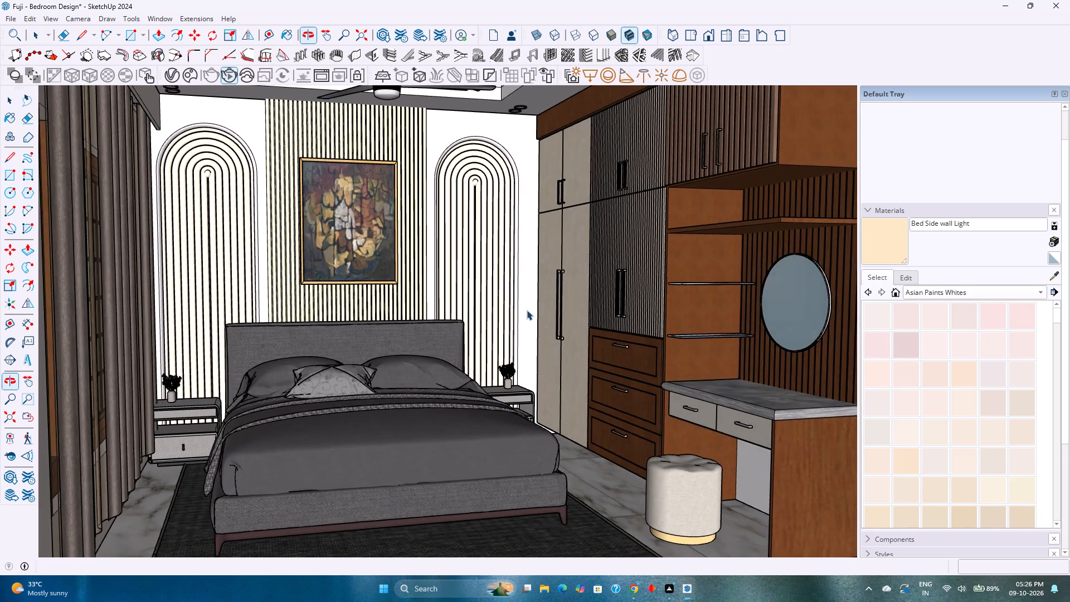
pyautogui.scroll(1, 527, 310)
pyautogui.moveTo(528, 310); pyautogui.dragTo(550, 313, button='middle')
pyautogui.keyDown('shift'); pyautogui.moveTo(550, 313); pyautogui.dragTo(508, 301, button='middle'); pyautogui.keyUp('shift')
pyautogui.moveTo(508, 301); pyautogui.dragTo(514, 311, button='middle')
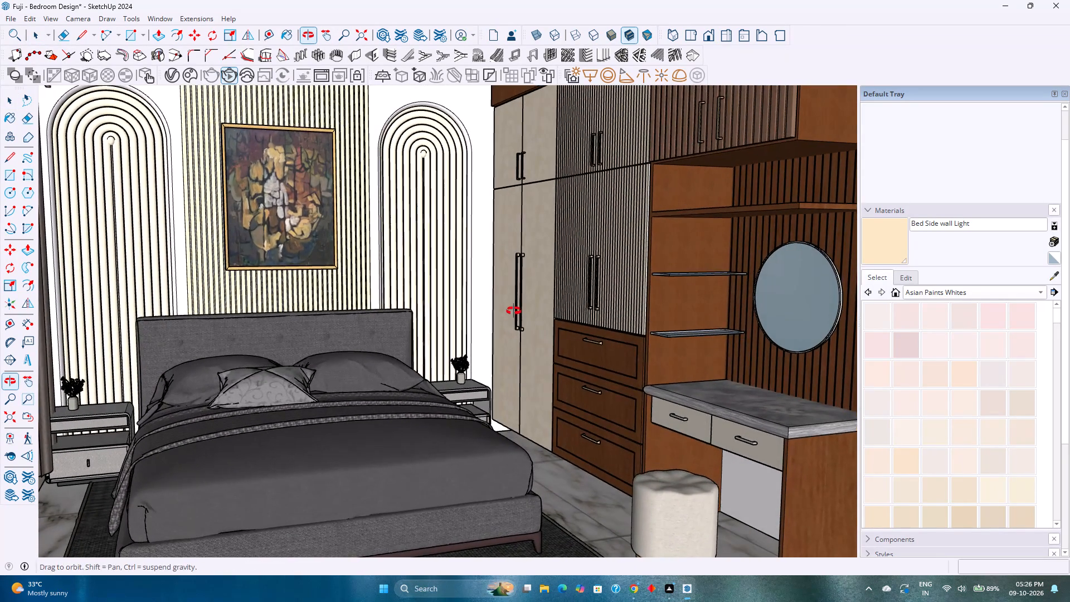
pyautogui.moveTo(514, 311); pyautogui.dragTo(517, 315, button='middle')
pyautogui.scroll(-1, 519, 315)
pyautogui.keyDown('shift'); pyautogui.moveTo(520, 314); pyautogui.dragTo(545, 332, button='middle'); pyautogui.keyUp('shift')
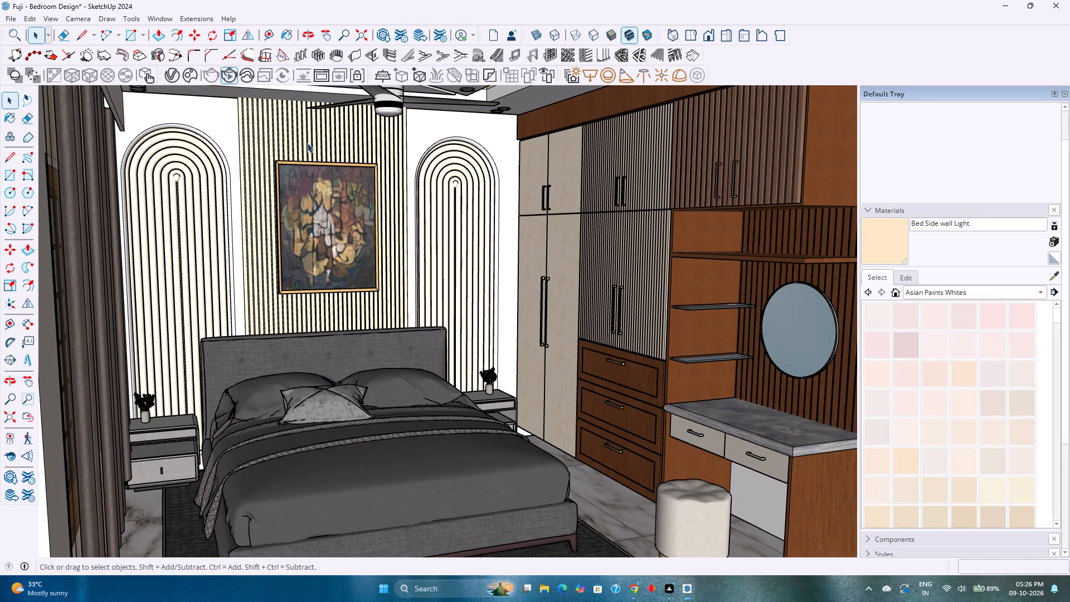
pyautogui.click(224, 76)
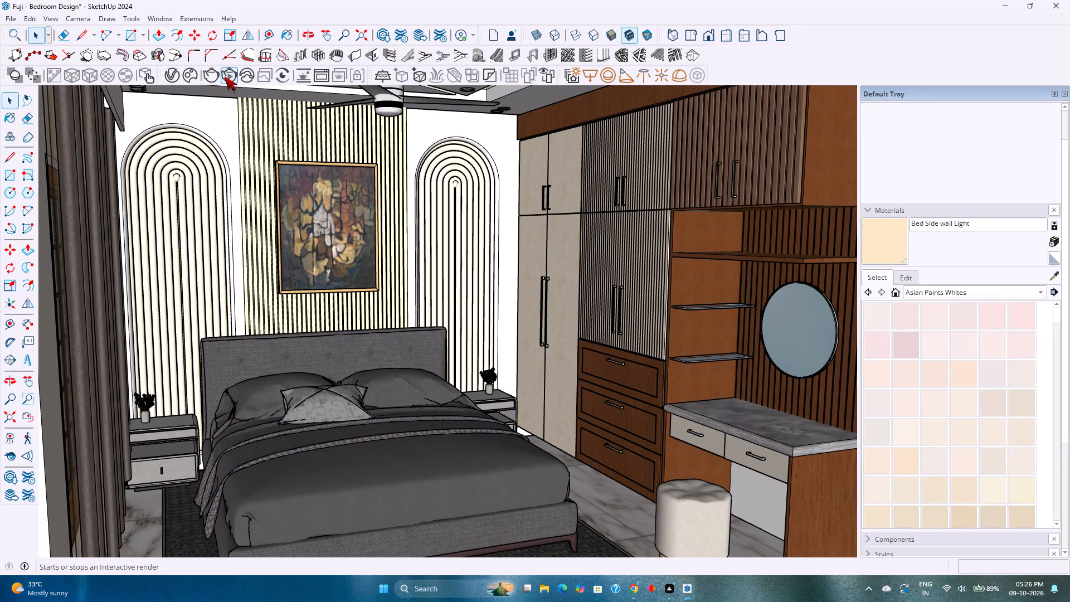
pyautogui.click(225, 76)
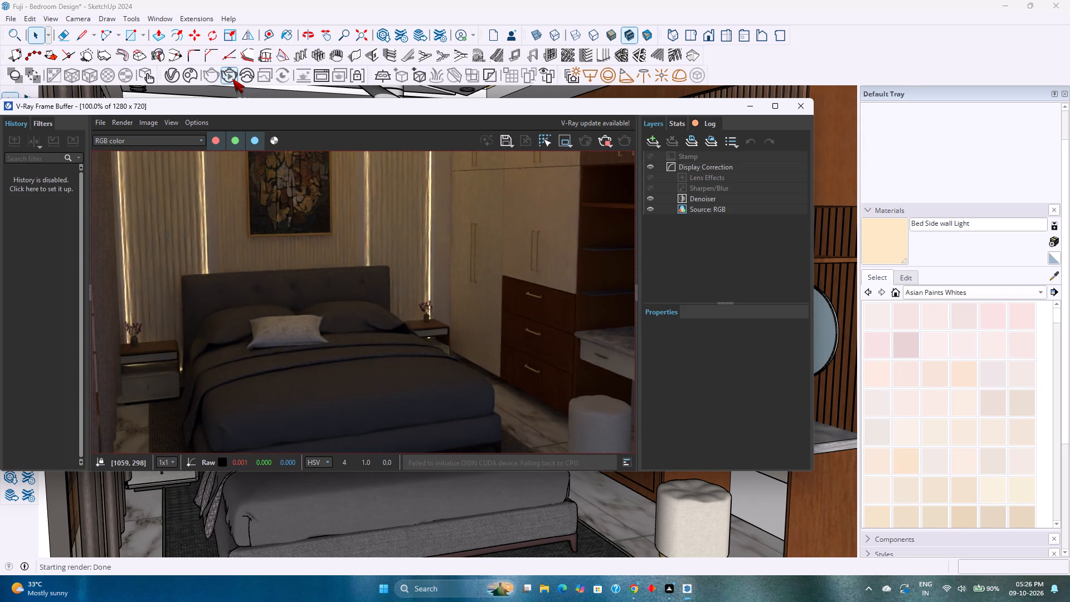
pyautogui.scroll(-1, 177, 181)
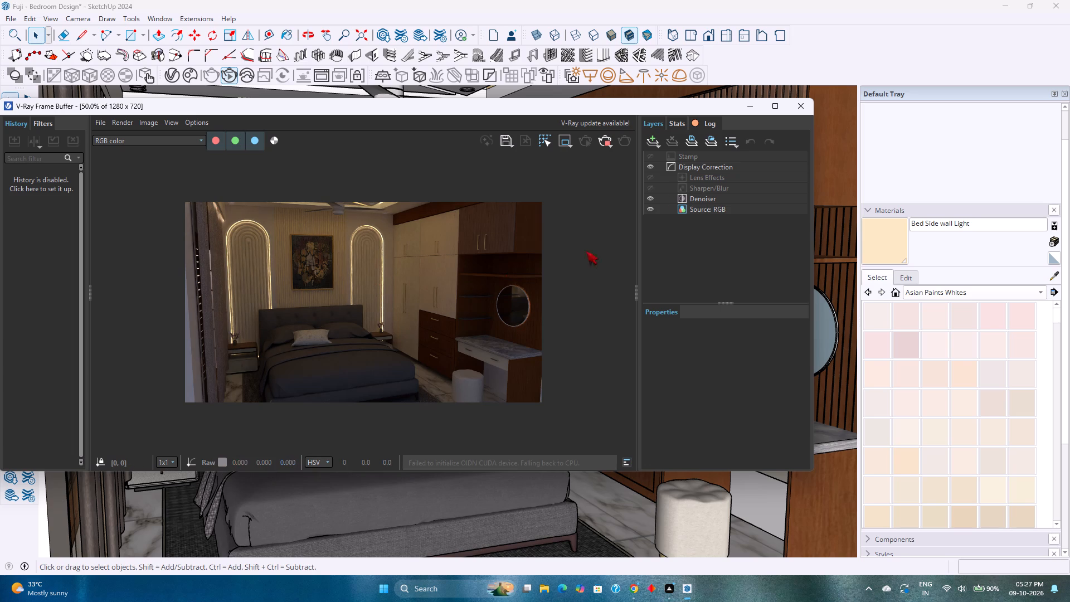
pyautogui.click(749, 108)
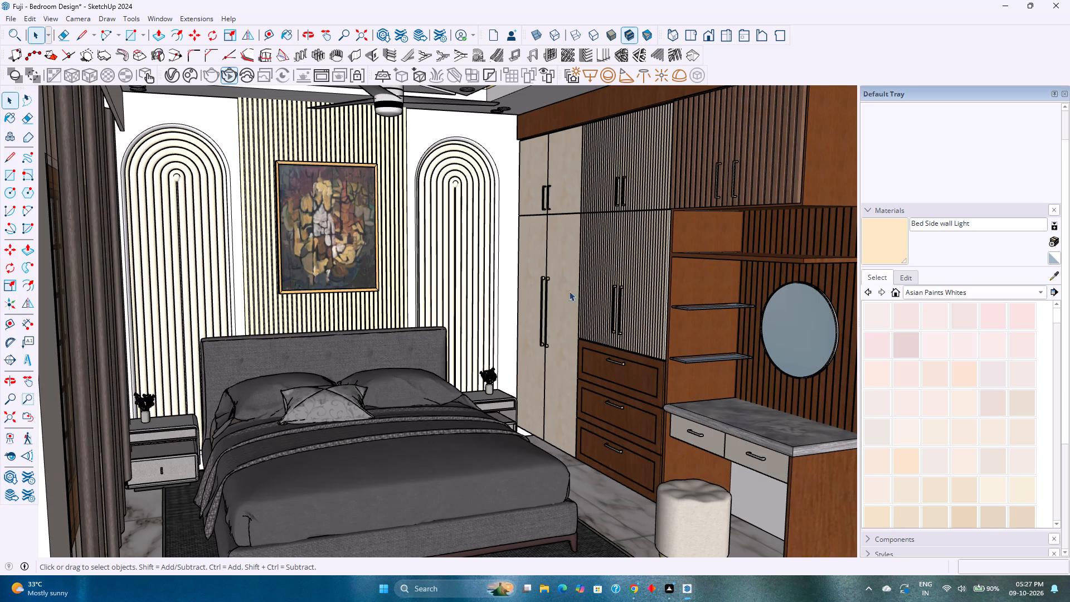
# Push the rim face of the light strip behind the round dressing mirror inward by about 1/16".
pyautogui.moveTo(549, 304); pyautogui.dragTo(555, 255, button='middle')
pyautogui.keyDown('shift'); pyautogui.moveTo(557, 250); pyautogui.dragTo(531, 352, button='middle'); pyautogui.keyUp('shift')
pyautogui.moveTo(522, 346); pyautogui.dragTo(525, 336, button='middle')
pyautogui.scroll(6, 777, 400)
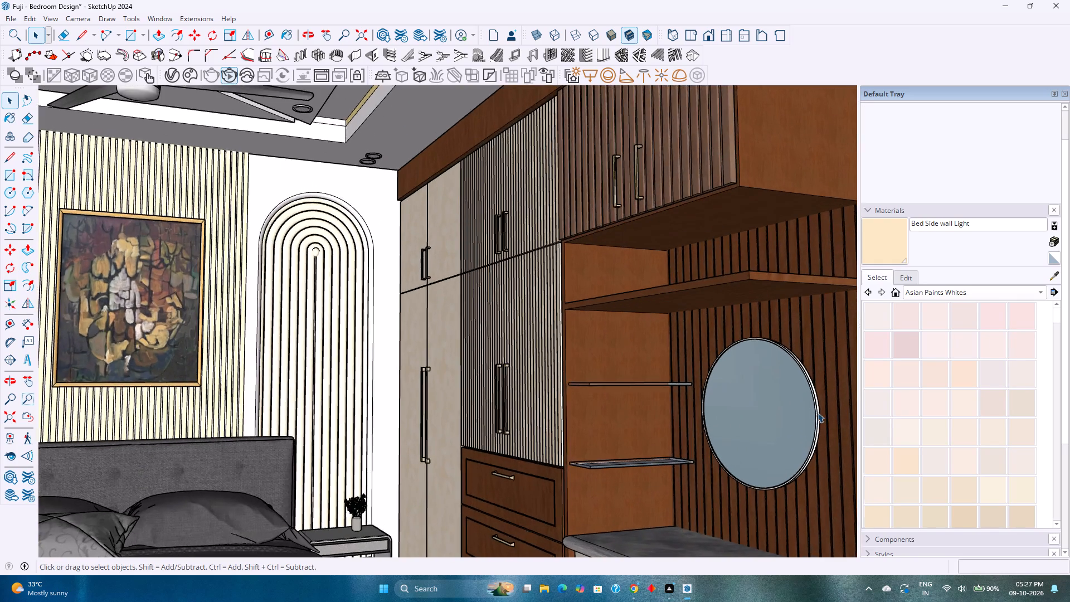
pyautogui.scroll(8, 818, 412)
pyautogui.moveTo(819, 413); pyautogui.dragTo(753, 434, button='middle')
pyautogui.scroll(7, 826, 415)
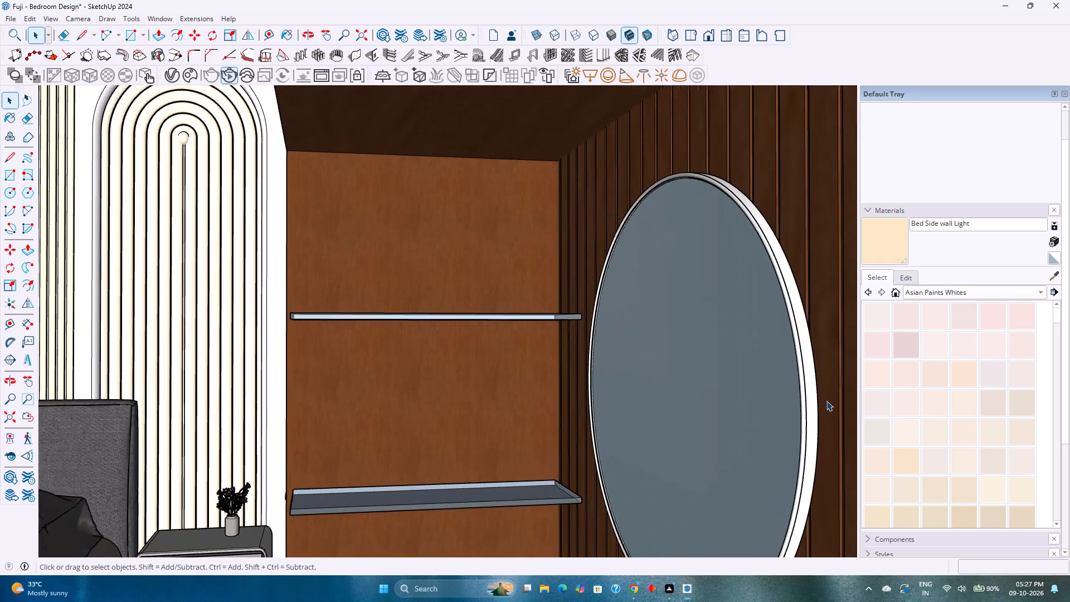
pyautogui.scroll(-1, 826, 401)
pyautogui.scroll(10, 825, 399)
pyautogui.moveTo(820, 394); pyautogui.dragTo(629, 426, button='middle')
pyautogui.scroll(2, 802, 367)
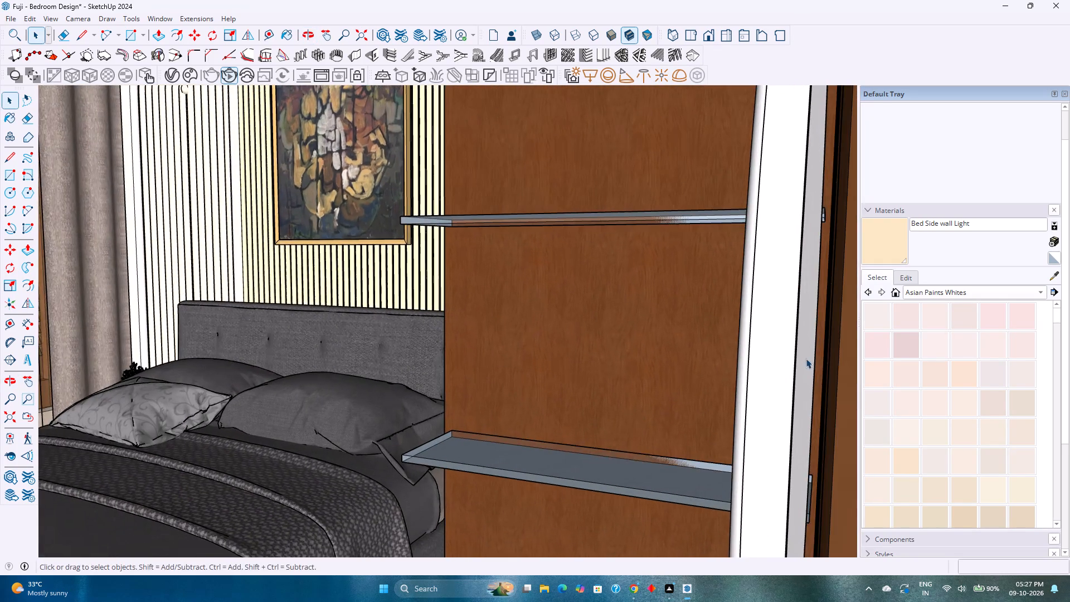
pyautogui.scroll(5, 806, 350)
pyautogui.moveTo(806, 350); pyautogui.dragTo(818, 354, button='middle')
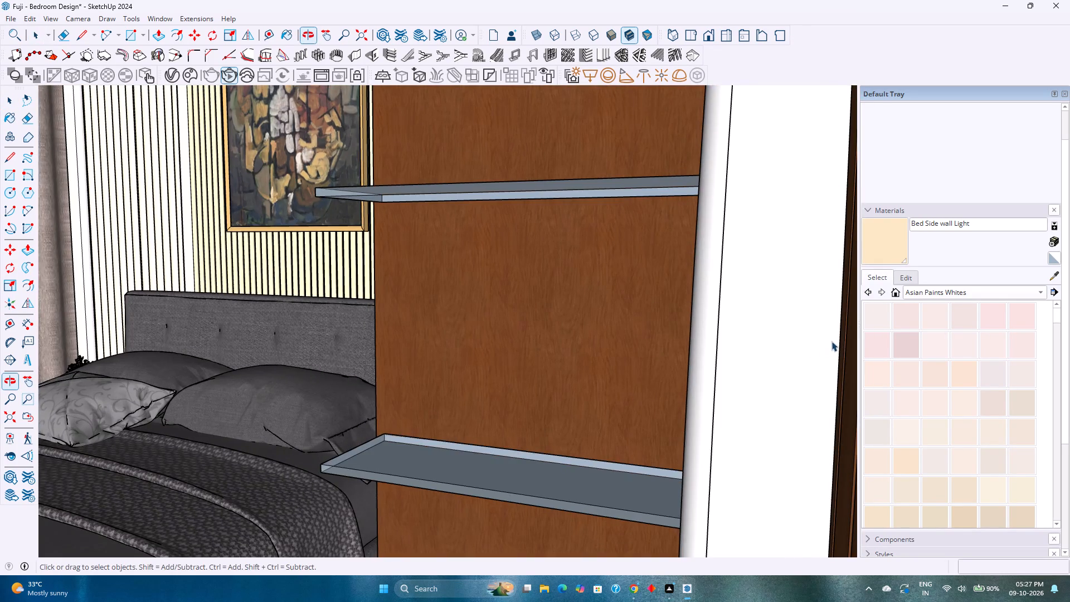
pyautogui.scroll(3, 831, 341)
pyautogui.keyDown('shift'); pyautogui.moveTo(831, 340); pyautogui.dragTo(671, 368, button='middle'); pyautogui.keyUp('shift')
pyautogui.scroll(2, 719, 351)
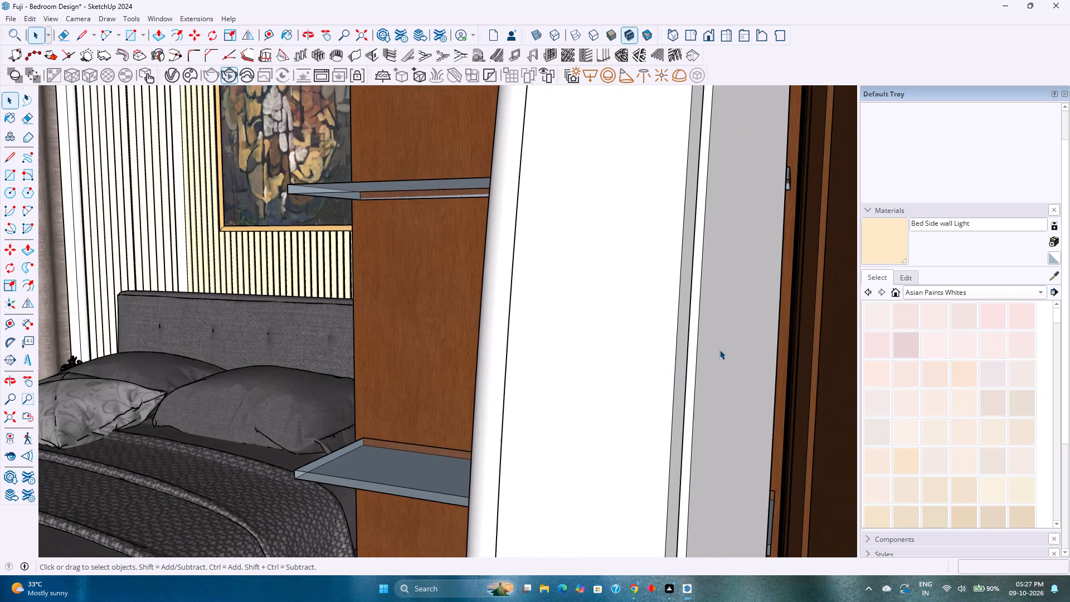
pyautogui.scroll(8, 719, 349)
pyautogui.moveTo(687, 348); pyautogui.dragTo(627, 360, button='middle')
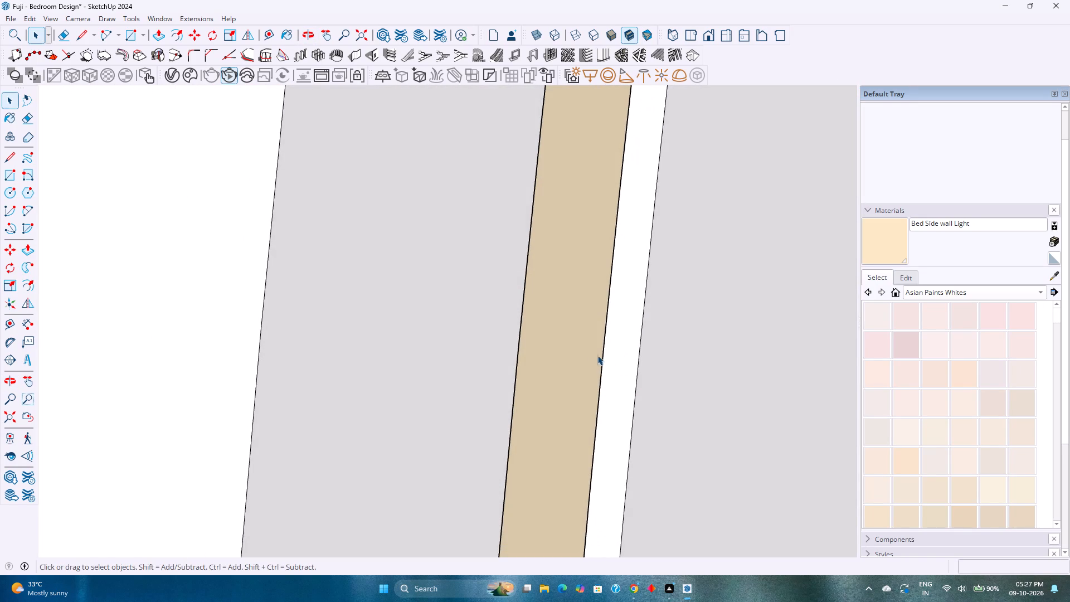
pyautogui.click(589, 344)
pyautogui.doubleClick(589, 344)
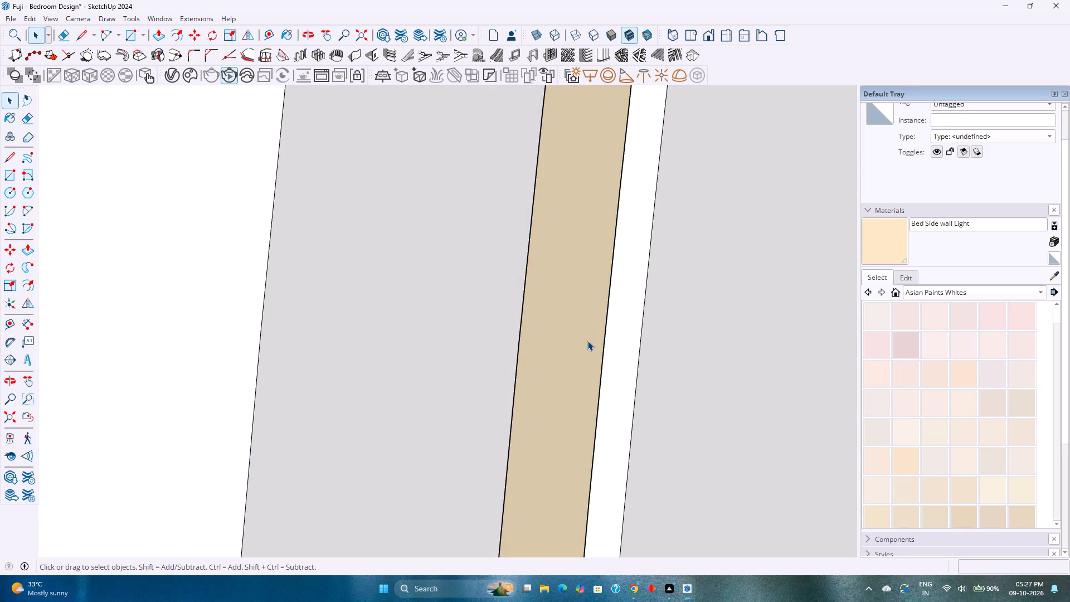
pyautogui.doubleClick(587, 341)
pyautogui.doubleClick(582, 331)
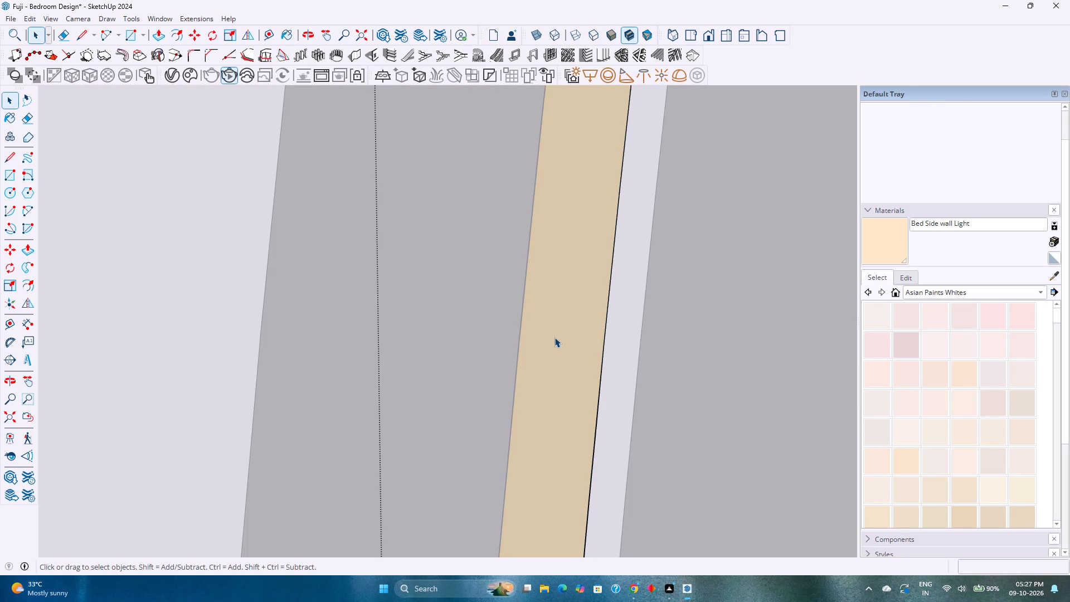
pyautogui.click(555, 337)
pyautogui.press('p')
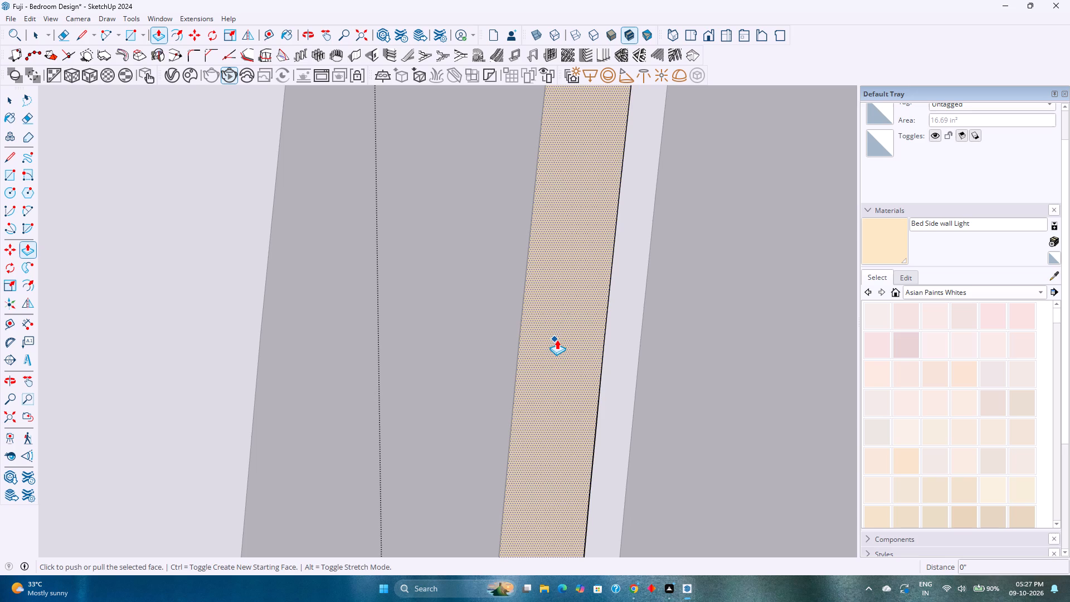
pyautogui.click(557, 339)
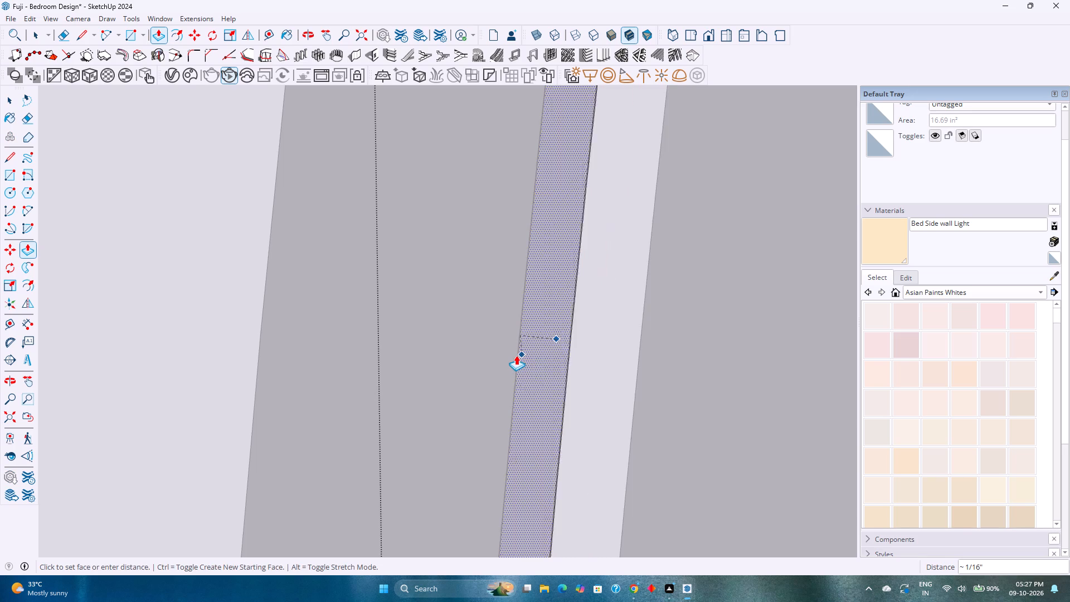
pyautogui.click(515, 355)
pyautogui.scroll(-4, 471, 366)
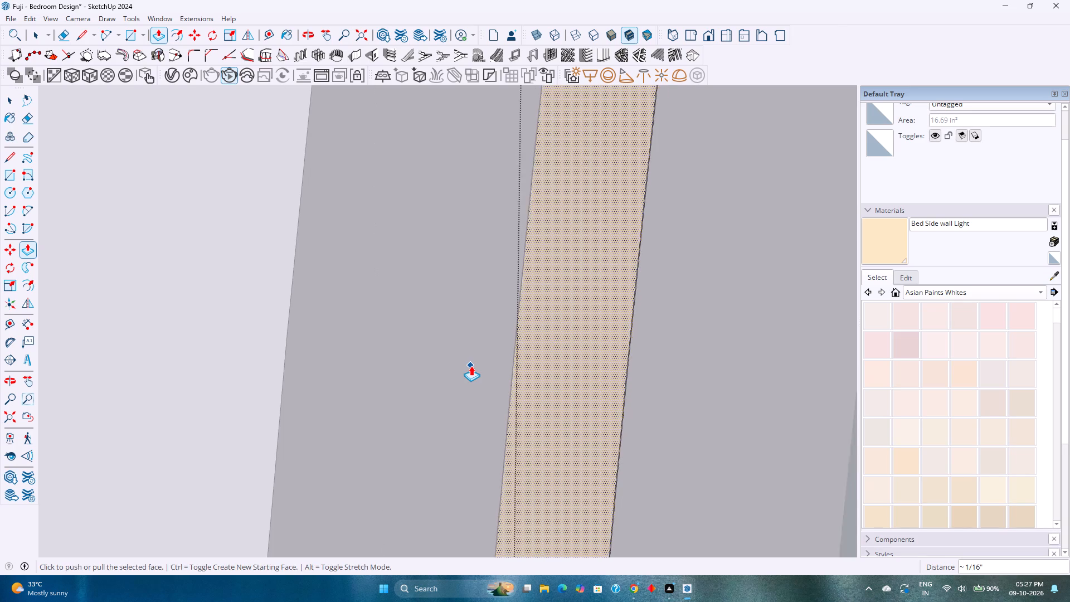
pyautogui.scroll(-1, 471, 366)
pyautogui.moveTo(471, 366); pyautogui.dragTo(576, 373, button='middle')
pyautogui.press('space')
pyautogui.scroll(-3, 477, 372)
pyautogui.moveTo(477, 372); pyautogui.dragTo(499, 373, button='middle')
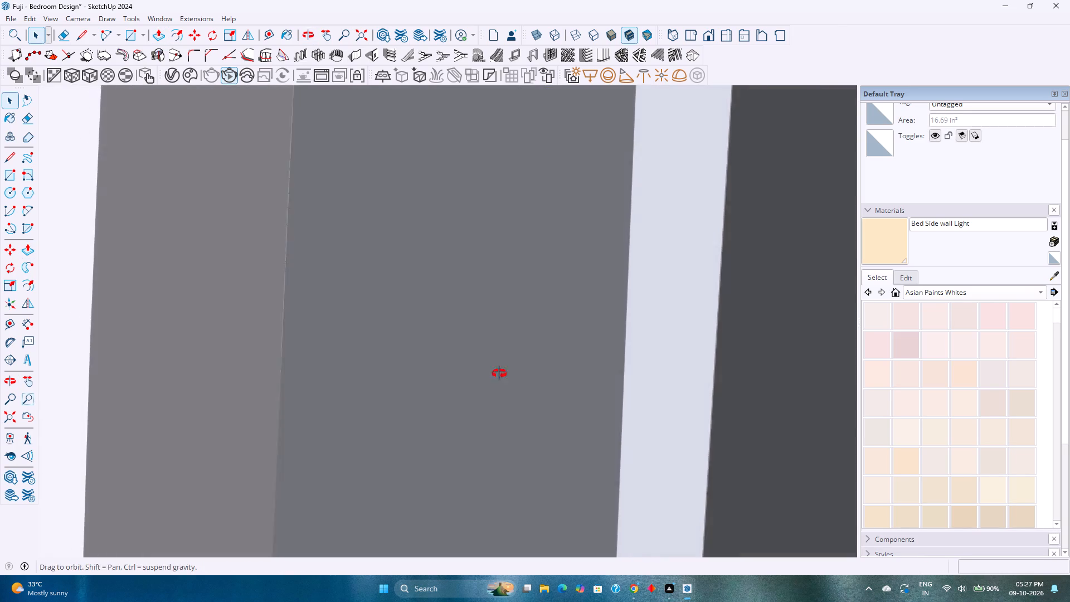
pyautogui.moveTo(499, 373); pyautogui.dragTo(610, 383, button='middle')
pyautogui.scroll(-3, 612, 375)
pyautogui.click(8, 420)
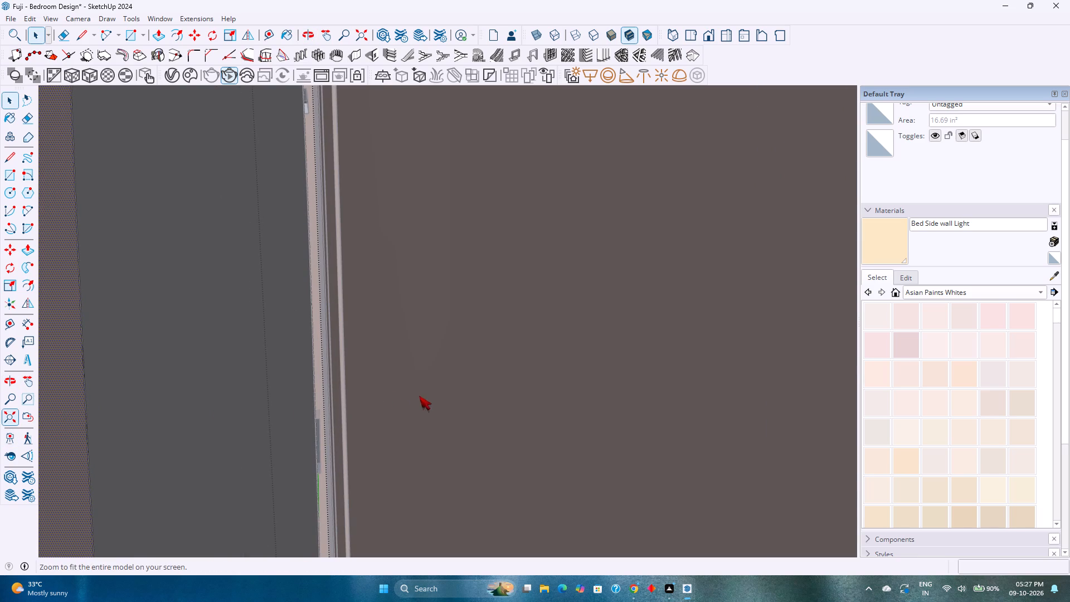
pyautogui.scroll(-2, 420, 395)
pyautogui.press('Escape')
pyautogui.press('Escape')
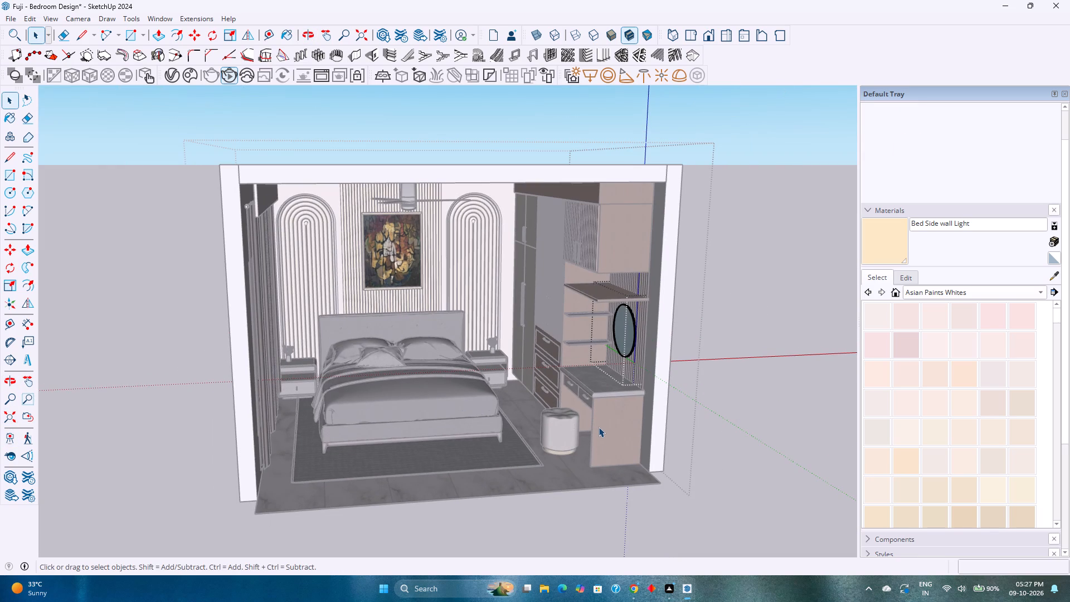
# Set the standard Front view so the room's open side and the bed wall face the camera.
pyautogui.moveTo(564, 401); pyautogui.dragTo(504, 370, button='middle')
pyautogui.keyDown('shift'); pyautogui.moveTo(507, 368); pyautogui.dragTo(528, 400, button='middle'); pyautogui.keyUp('shift')
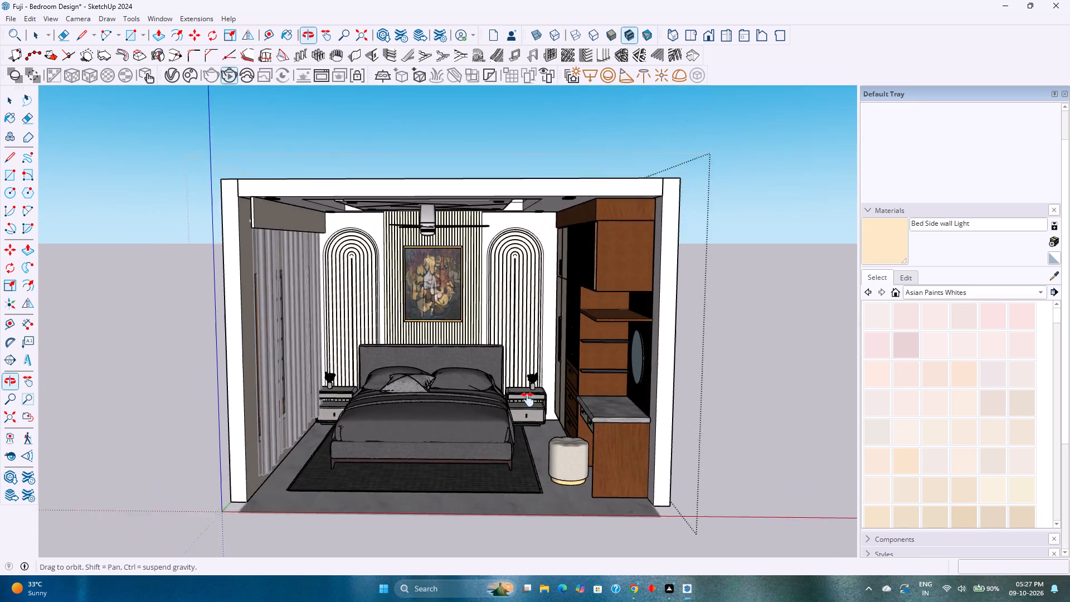
pyautogui.keyDown('shift'); pyautogui.moveTo(528, 400); pyautogui.dragTo(534, 407, button='middle'); pyautogui.keyUp('shift')
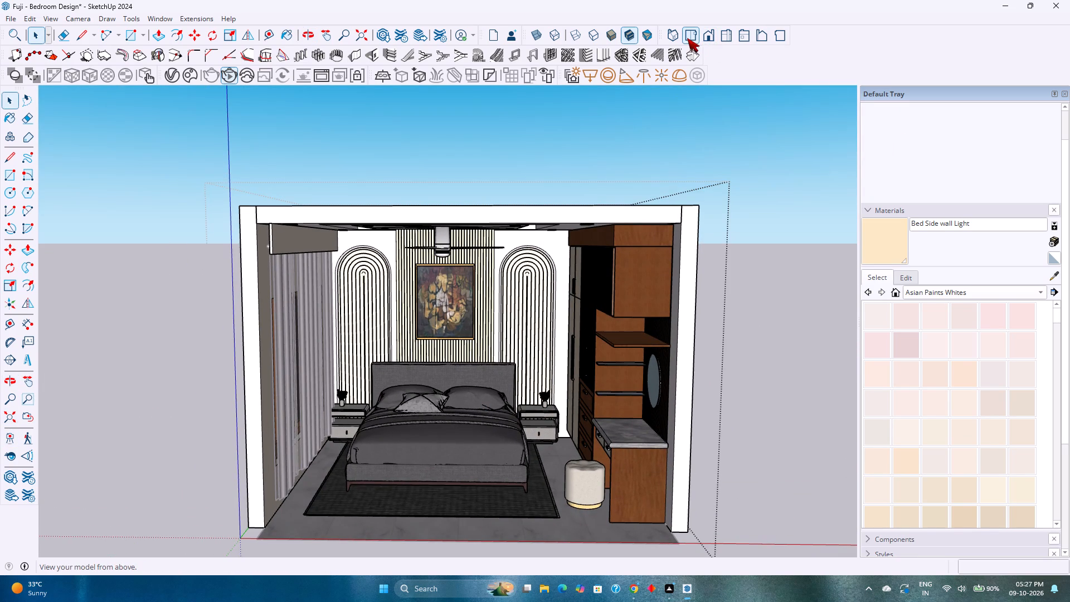
pyautogui.click(731, 38)
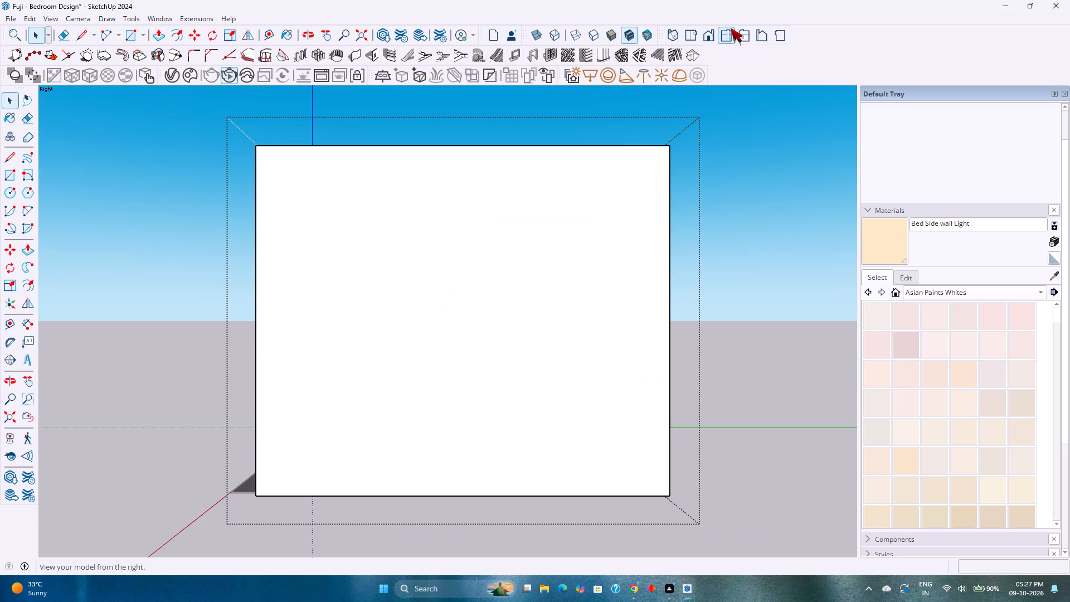
pyautogui.click(732, 32)
pyautogui.click(742, 35)
pyautogui.click(714, 36)
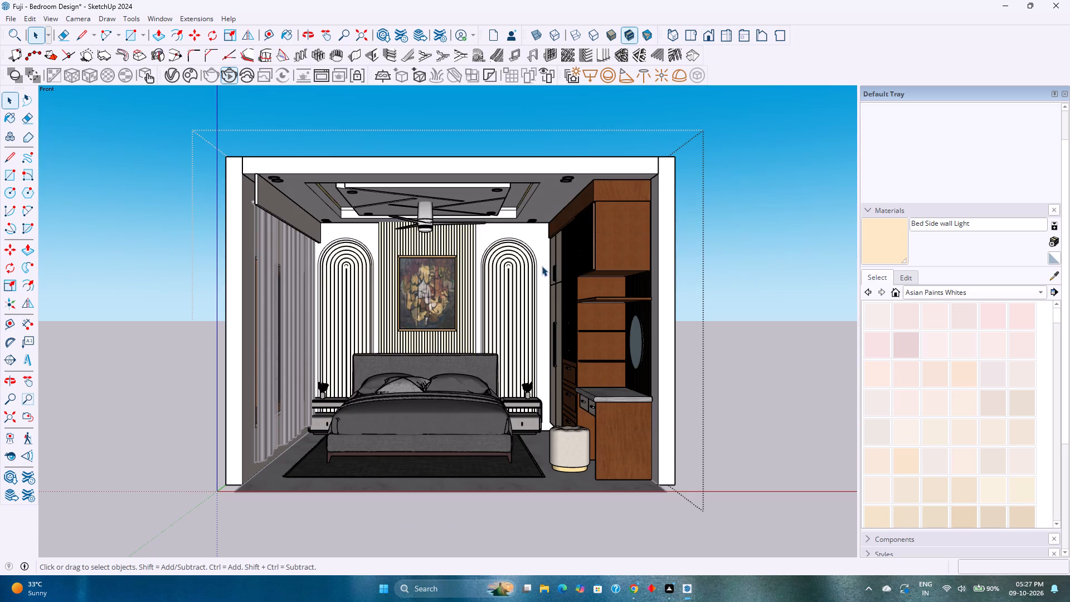
# Examine the whole bedroom model from outside, both from above and at eye level.
pyautogui.scroll(-4, 552, 259)
pyautogui.moveTo(554, 260); pyautogui.dragTo(571, 401, button='middle')
pyautogui.scroll(-10, 568, 365)
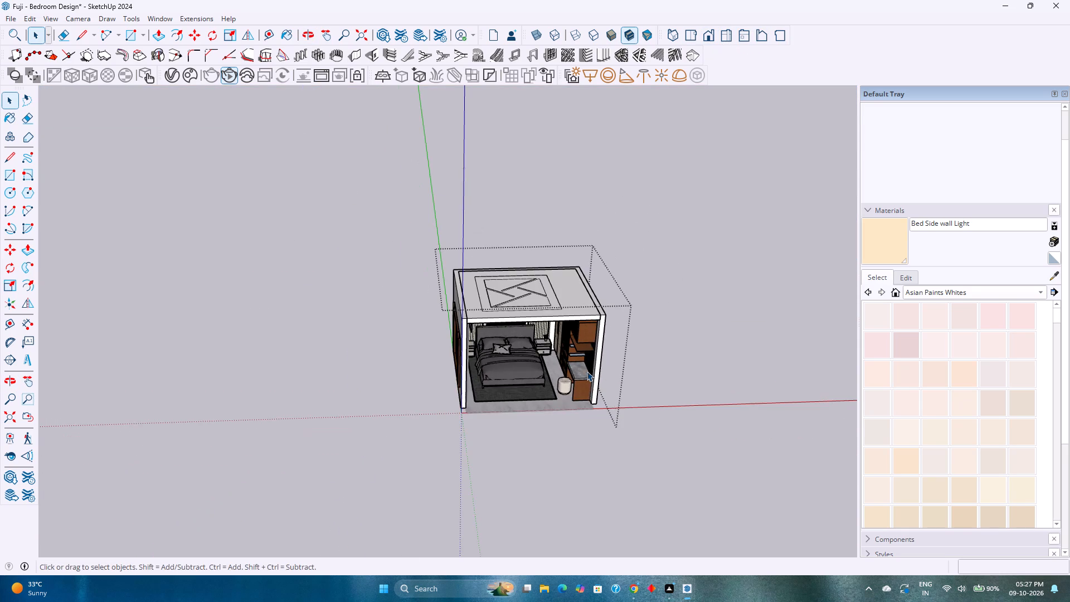
pyautogui.scroll(-4, 587, 371)
pyautogui.moveTo(588, 371); pyautogui.dragTo(570, 293, button='middle')
pyautogui.scroll(2, 575, 346)
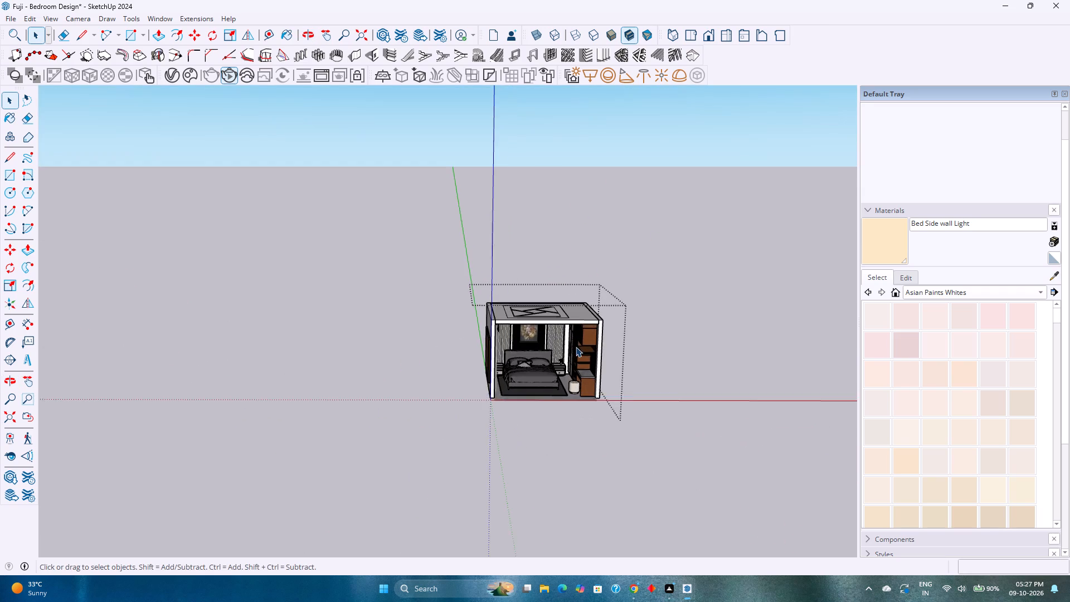
pyautogui.scroll(8, 576, 347)
pyautogui.moveTo(560, 367); pyautogui.dragTo(549, 305, button='middle')
pyautogui.scroll(1, 554, 304)
pyautogui.moveTo(556, 304); pyautogui.dragTo(569, 348, button='middle')
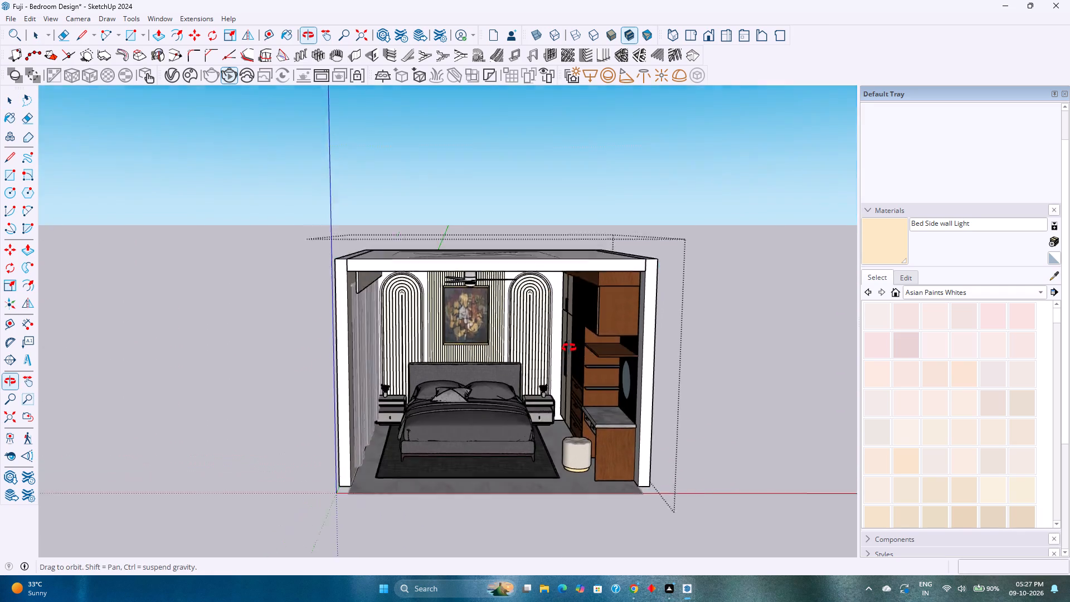
pyautogui.moveTo(569, 348); pyautogui.dragTo(561, 396, button='middle')
pyautogui.scroll(-7, 561, 384)
pyautogui.press('Escape')
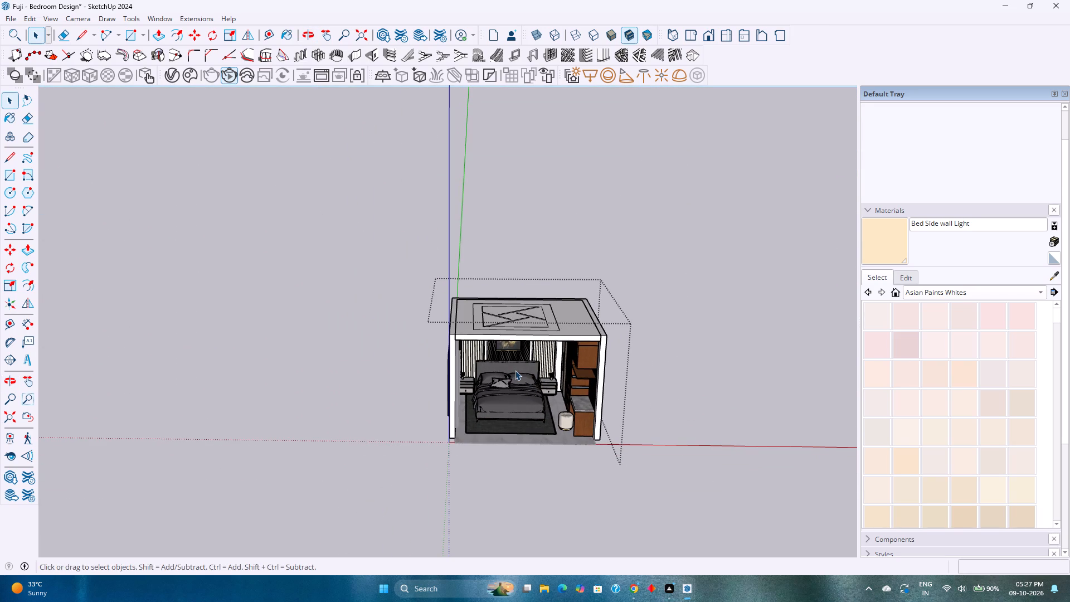
pyautogui.moveTo(525, 404); pyautogui.dragTo(518, 320, button='middle')
pyautogui.moveTo(525, 416); pyautogui.dragTo(526, 383, button='middle')
pyautogui.moveTo(526, 383); pyautogui.dragTo(526, 353, button='middle')
pyautogui.scroll(1, 527, 352)
# Save the bedroom design file.
pyautogui.hotkey('ctrl', 's')
pyautogui.click(7, 18)
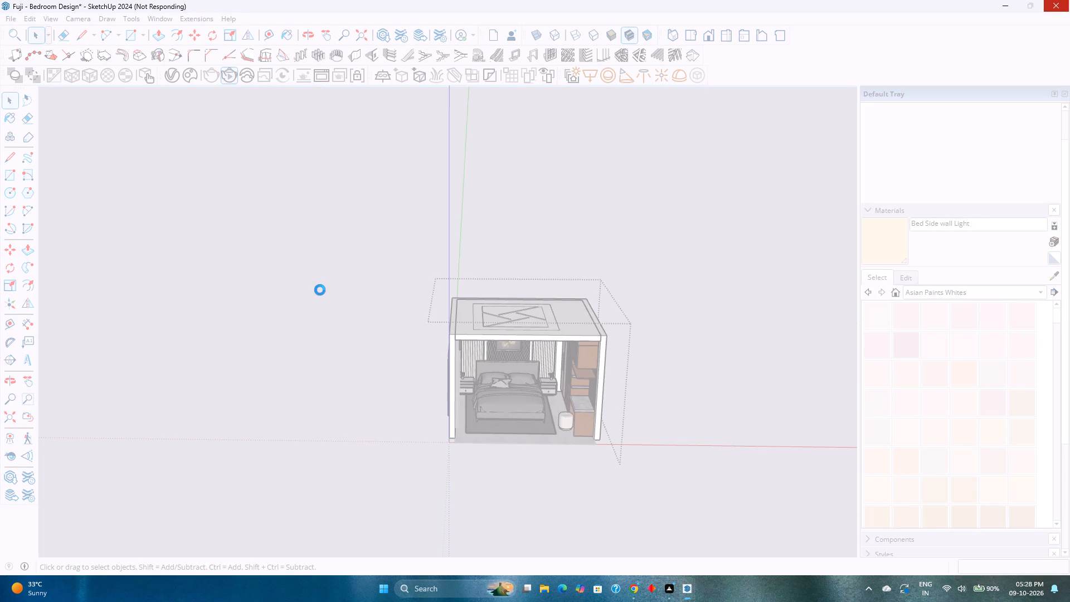
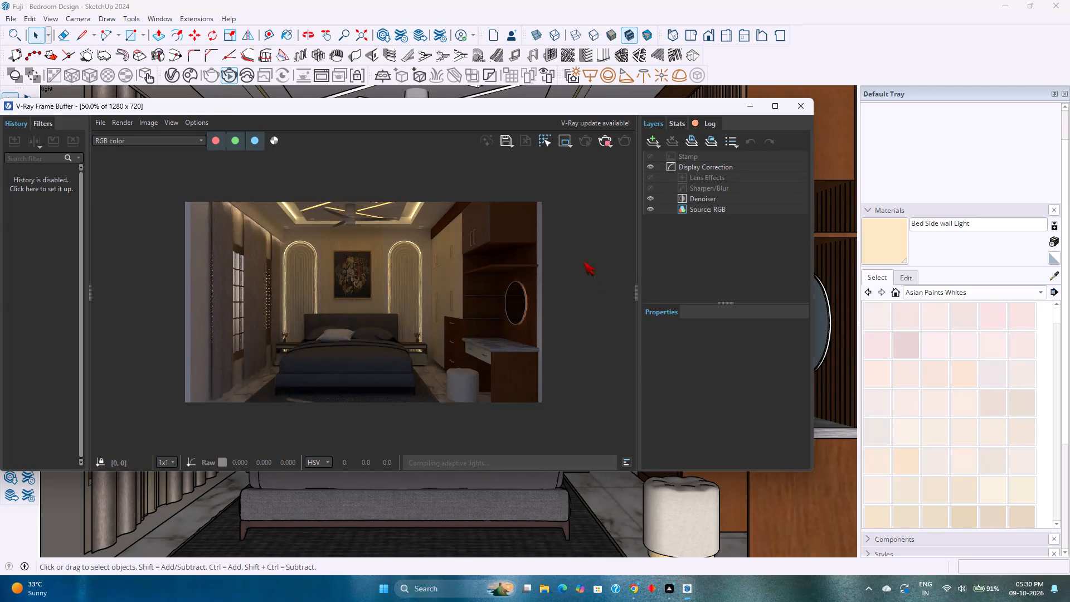
# Restart the interactive V-Ray render of the frontal bedroom view, inspect the bed wall and dressing area up close, and close the render.
pyautogui.click(602, 135)
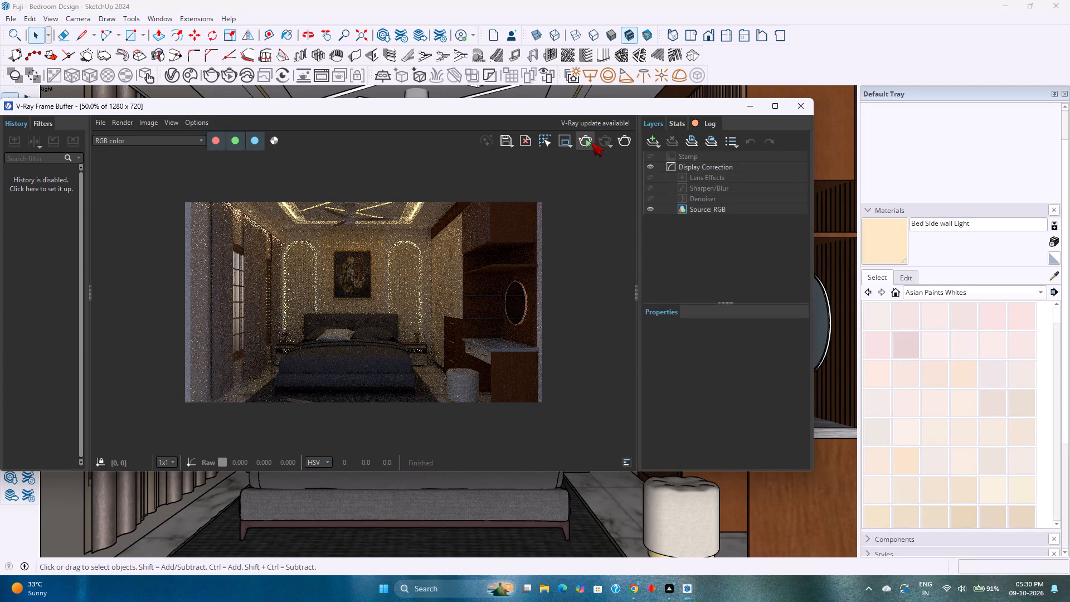
pyautogui.click(591, 142)
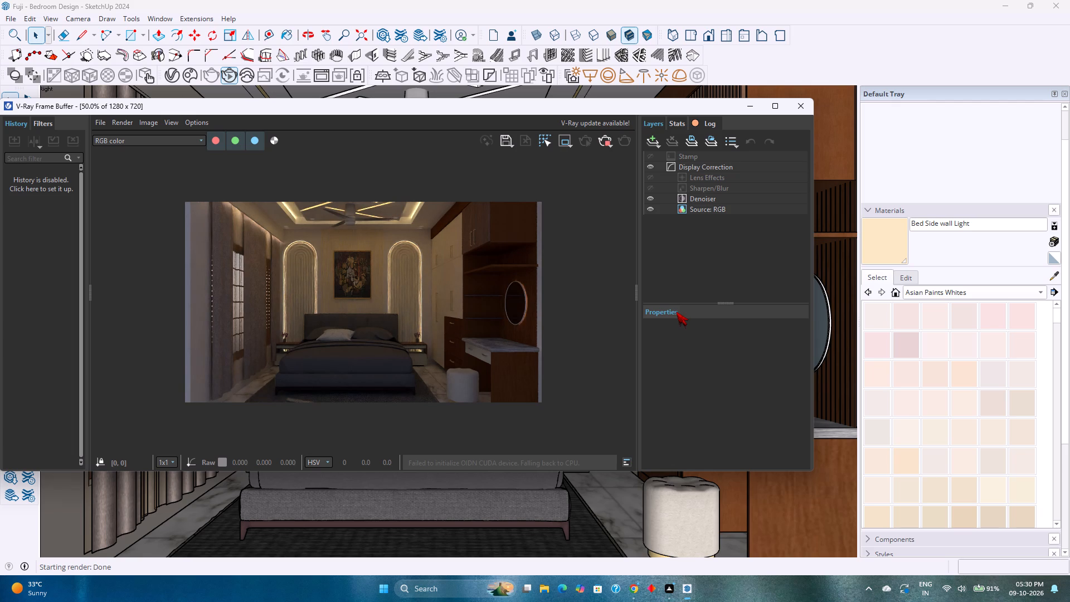
pyautogui.scroll(1, 405, 334)
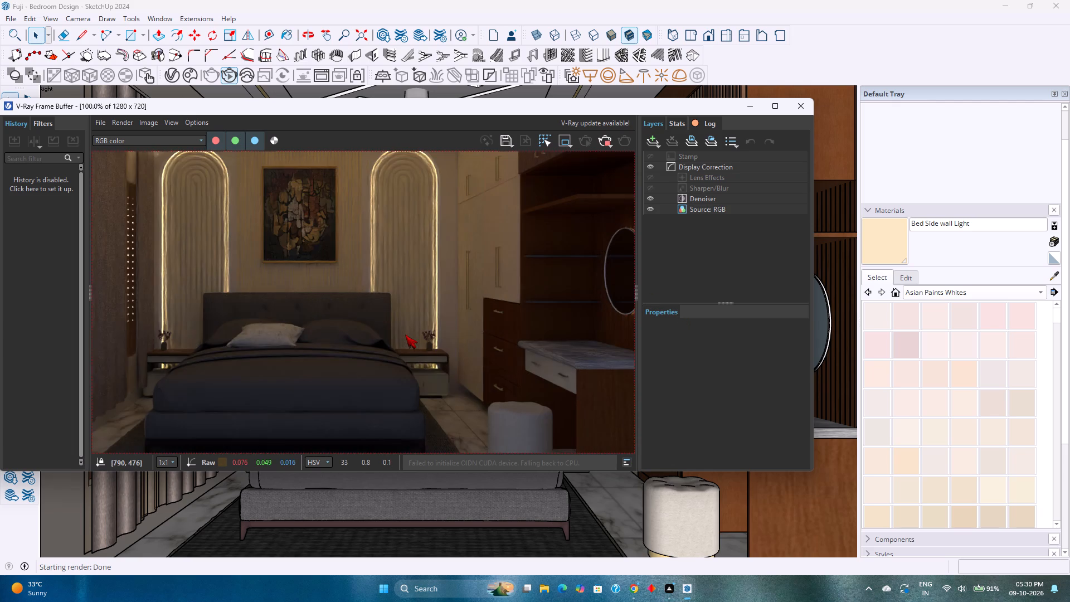
pyautogui.scroll(-1, 405, 334)
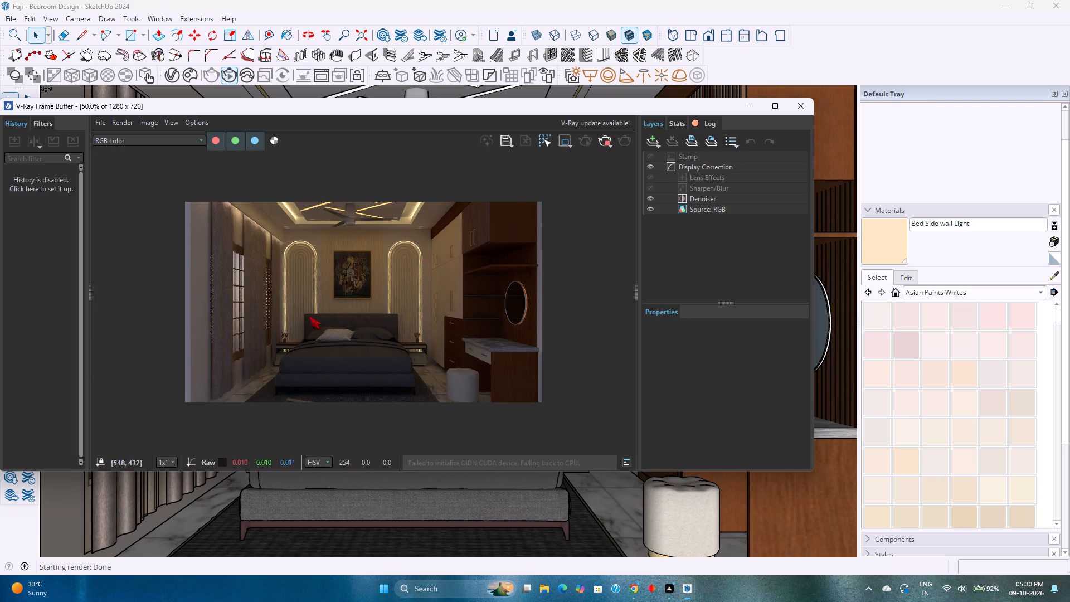
pyautogui.scroll(1, 304, 314)
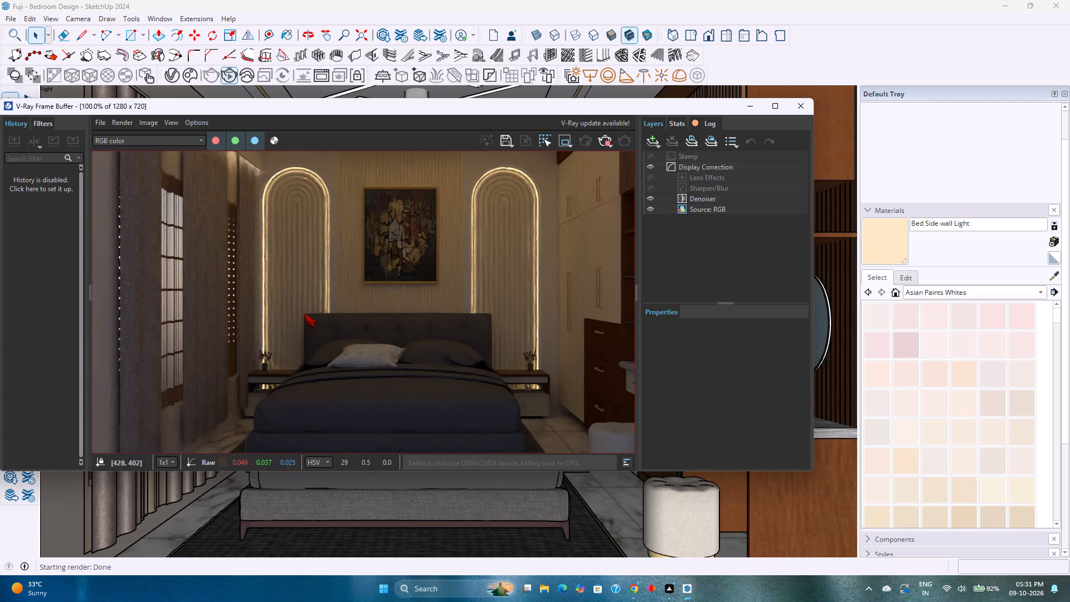
pyautogui.scroll(-1, 304, 314)
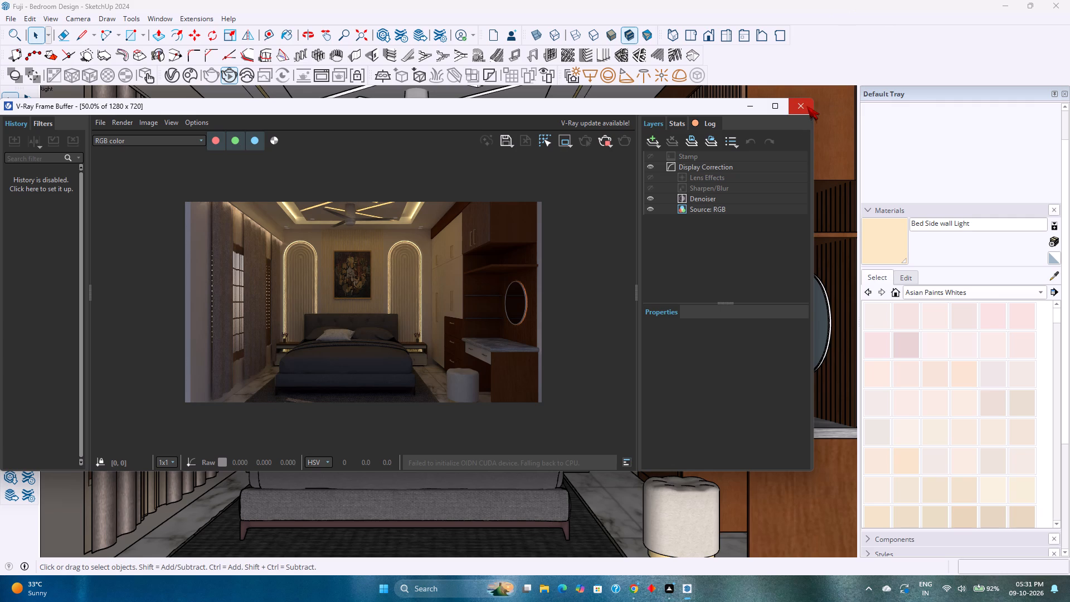
pyautogui.click(602, 140)
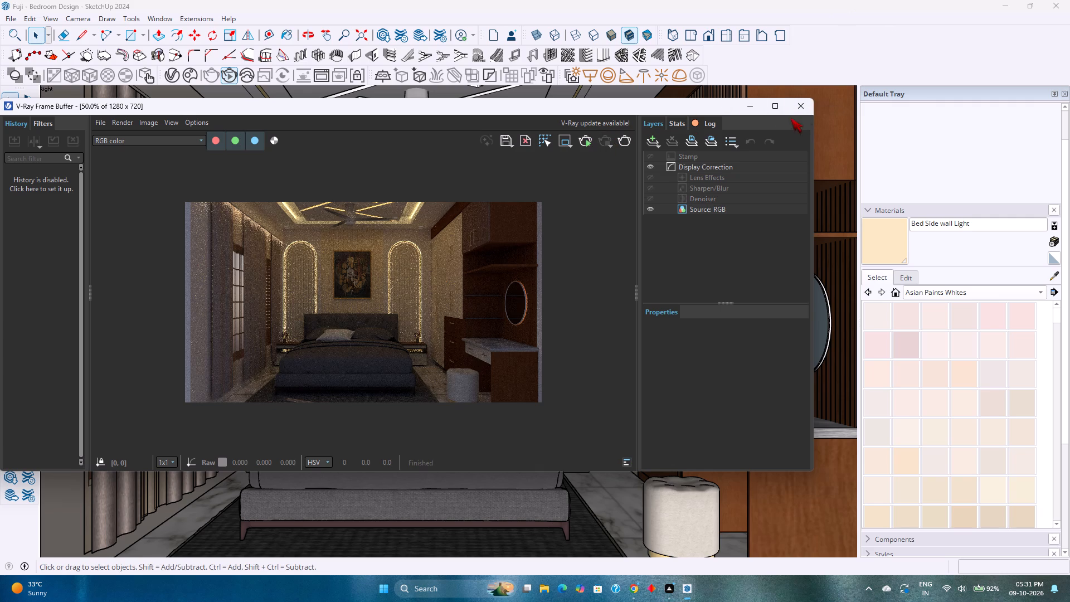
pyautogui.click(810, 111)
# Reframe the camera to an angled view of the bed, wardrobe and round-mirror dressing table, and preview it in an interactive V-Ray render.
pyautogui.moveTo(523, 258); pyautogui.dragTo(575, 267, button='middle')
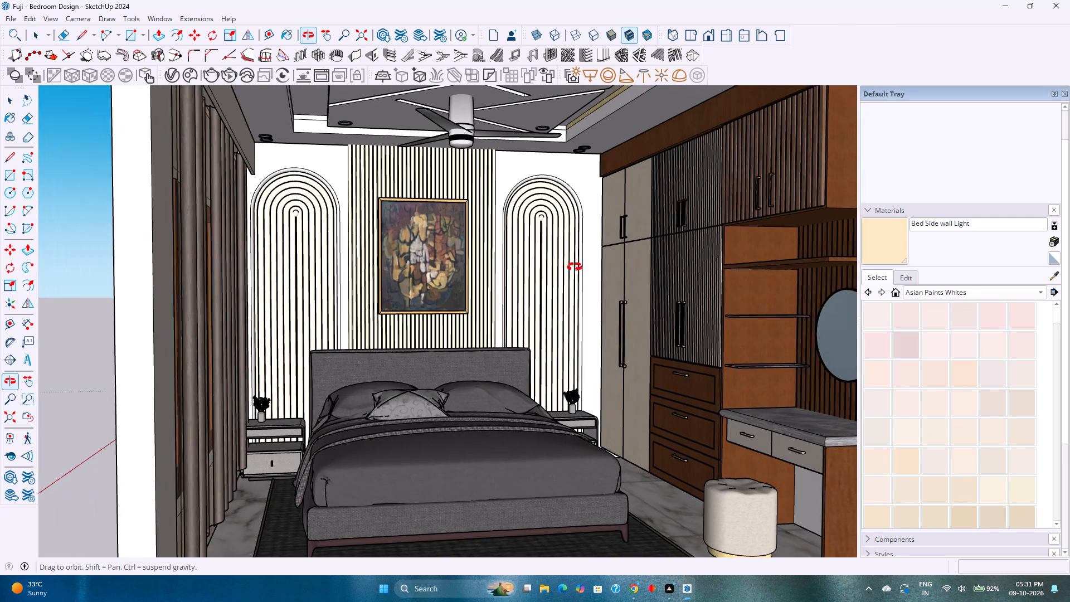
pyautogui.moveTo(575, 267); pyautogui.dragTo(581, 266, button='middle')
pyautogui.keyDown('shift'); pyautogui.moveTo(629, 259); pyautogui.dragTo(527, 232, button='middle'); pyautogui.keyUp('shift')
pyautogui.moveTo(527, 232); pyautogui.dragTo(602, 260, button='middle')
pyautogui.scroll(2, 603, 256)
pyautogui.scroll(-1, 602, 250)
pyautogui.moveTo(602, 250); pyautogui.dragTo(602, 226, button='middle')
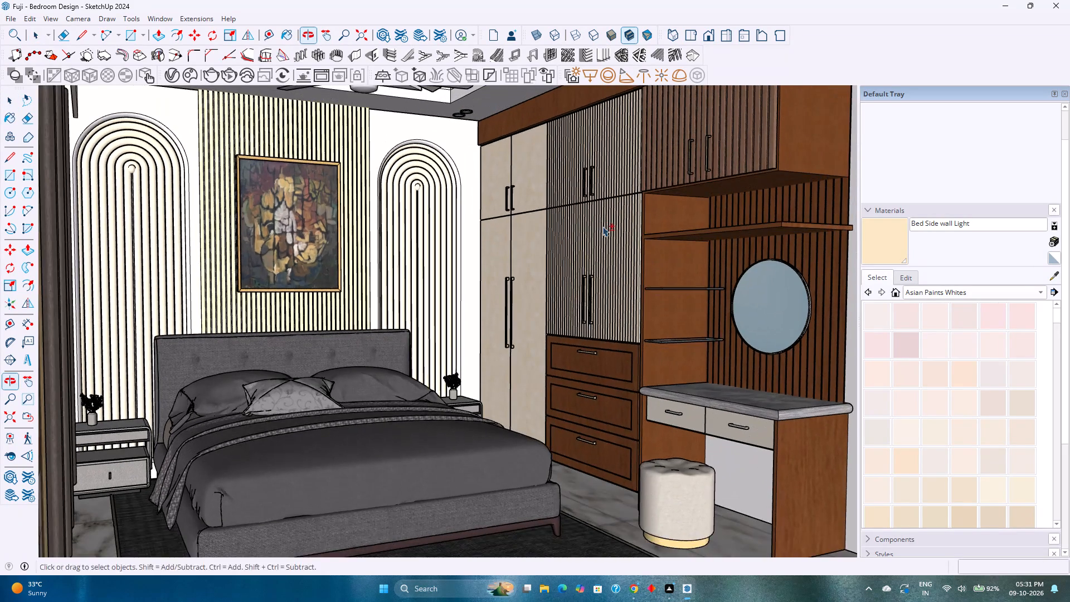
pyautogui.keyDown('shift'); pyautogui.moveTo(605, 227); pyautogui.dragTo(607, 249, button='middle'); pyautogui.keyUp('shift')
pyautogui.moveTo(607, 247); pyautogui.dragTo(607, 235, button='middle')
pyautogui.moveTo(607, 235); pyautogui.dragTo(605, 220, button='middle')
pyautogui.scroll(1, 600, 222)
pyautogui.scroll(-1, 600, 222)
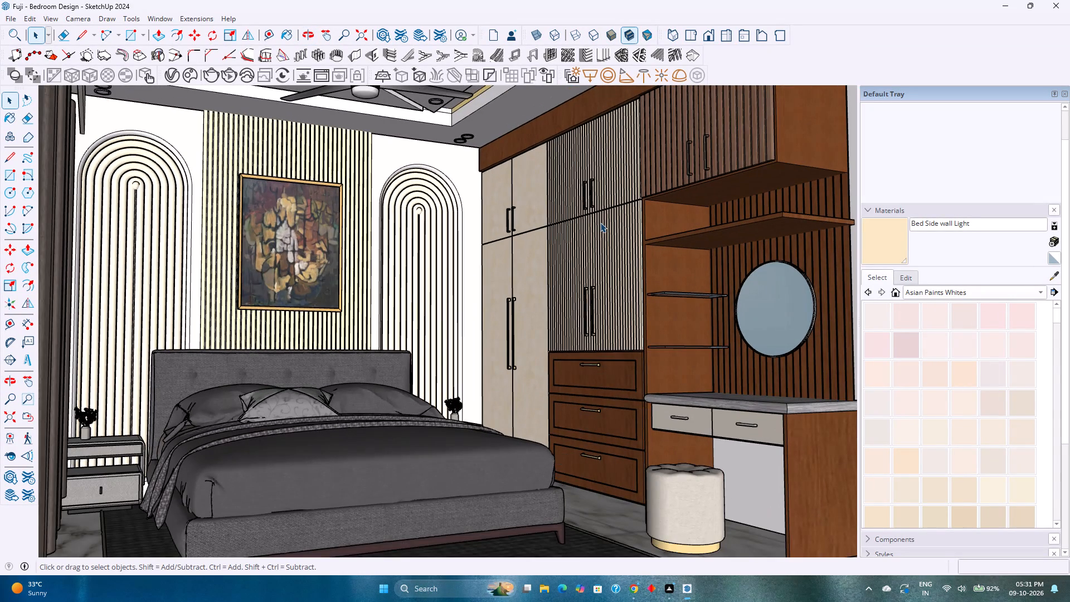
pyautogui.click(226, 74)
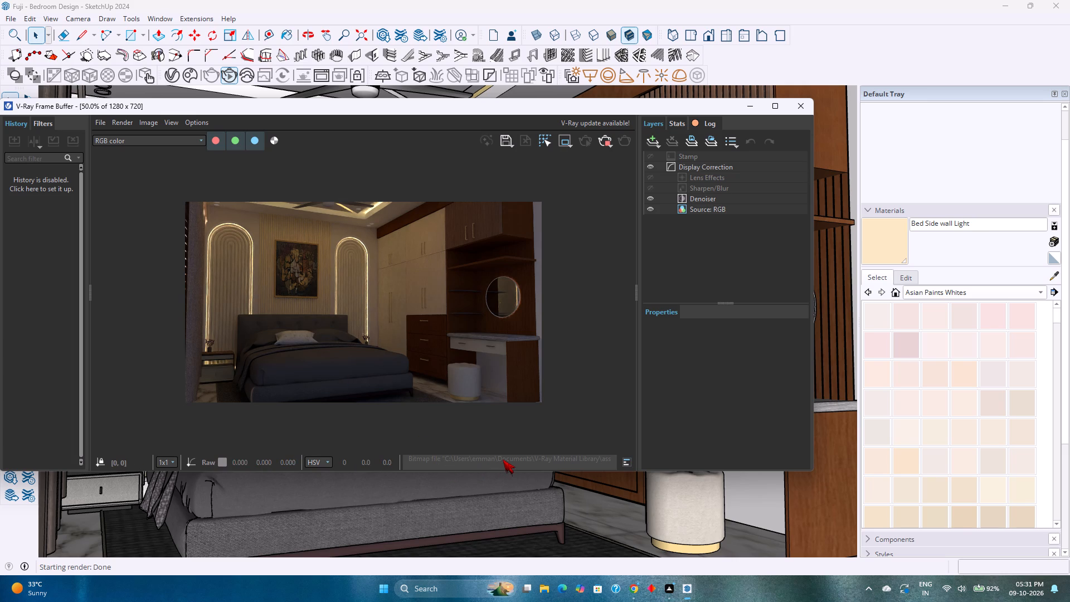
pyautogui.click(532, 457)
pyautogui.click(603, 333)
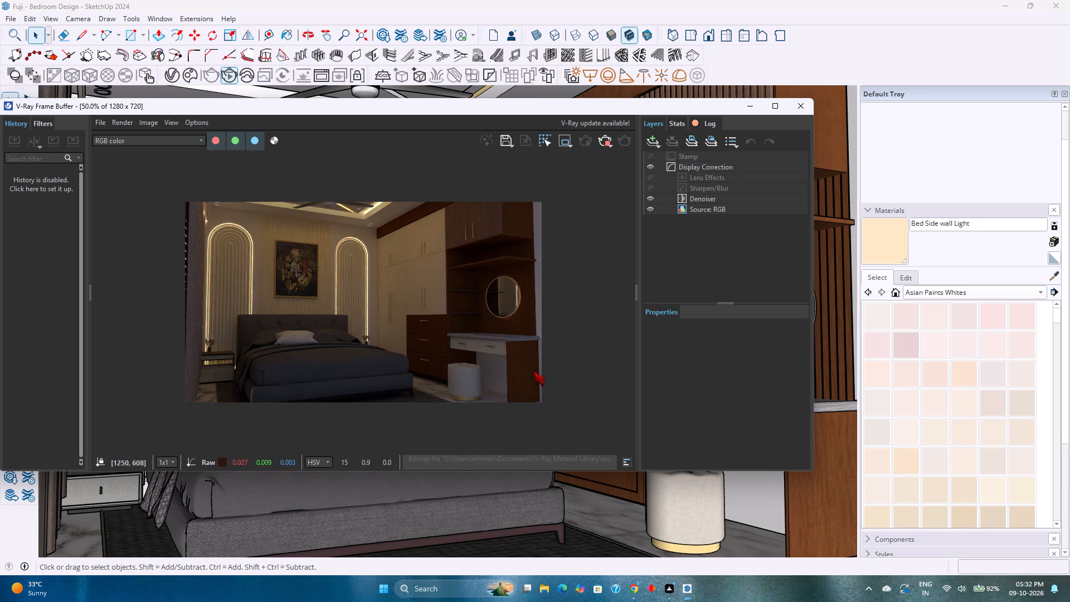
pyautogui.click(609, 143)
# Run a production V-Ray render of the angled bedroom view and inspect the bed area up close.
pyautogui.click(626, 144)
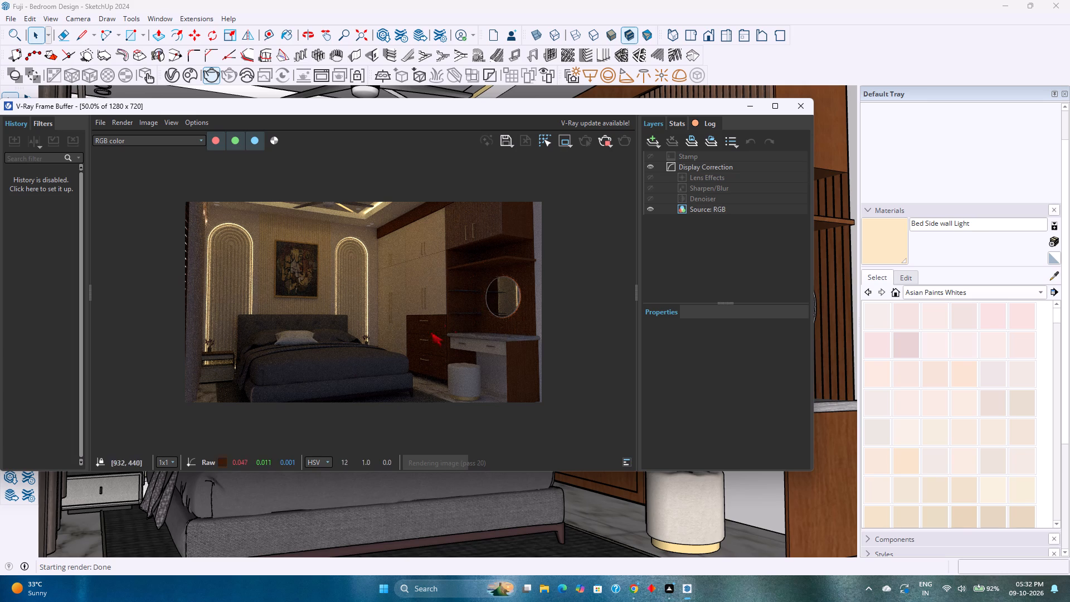
pyautogui.scroll(2, 349, 366)
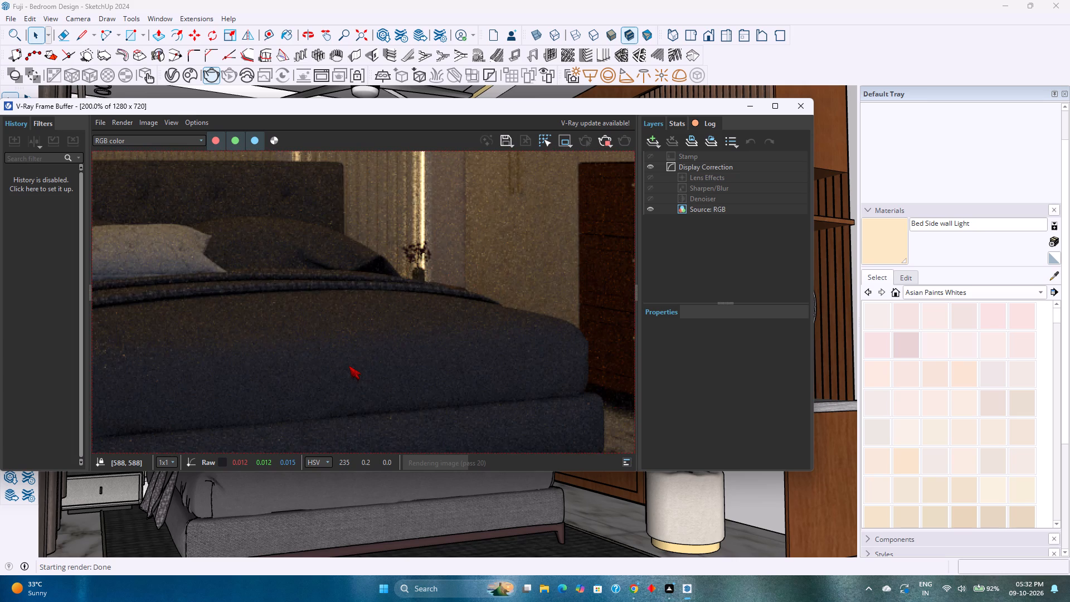
pyautogui.scroll(-2, 349, 366)
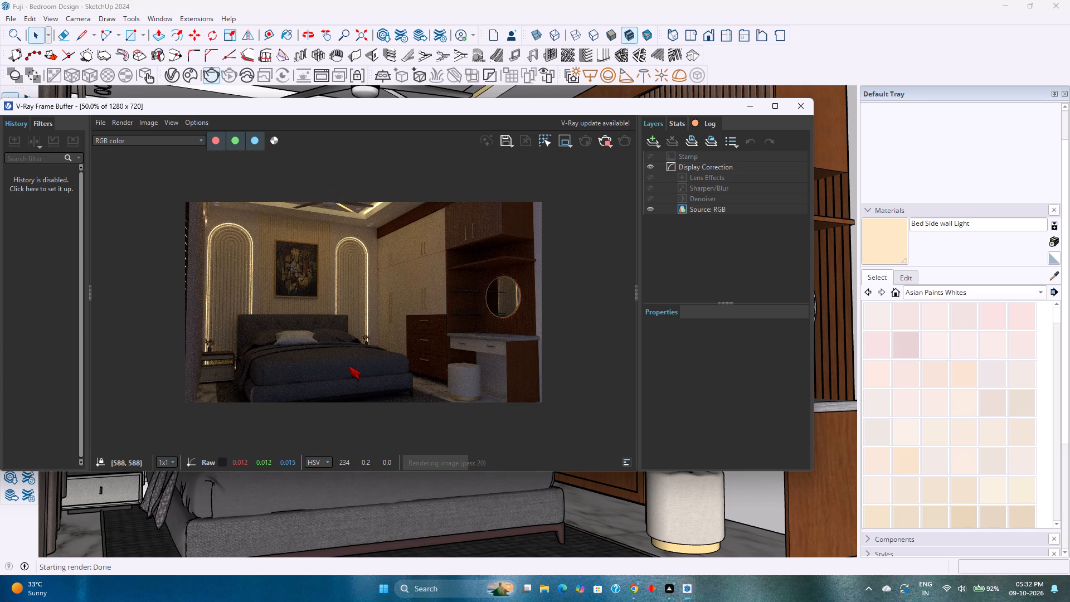
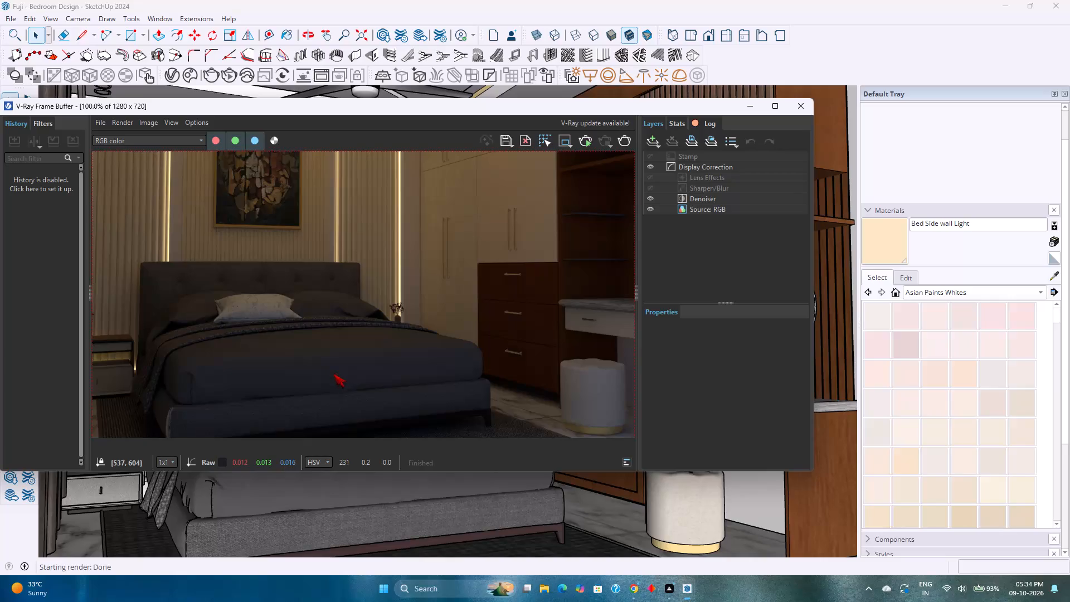
# Save the finished render of the angled bedroom view in Documents as a JPEG named Fuji - Bedroom Design, and close the render.
pyautogui.scroll(-1, 333, 374)
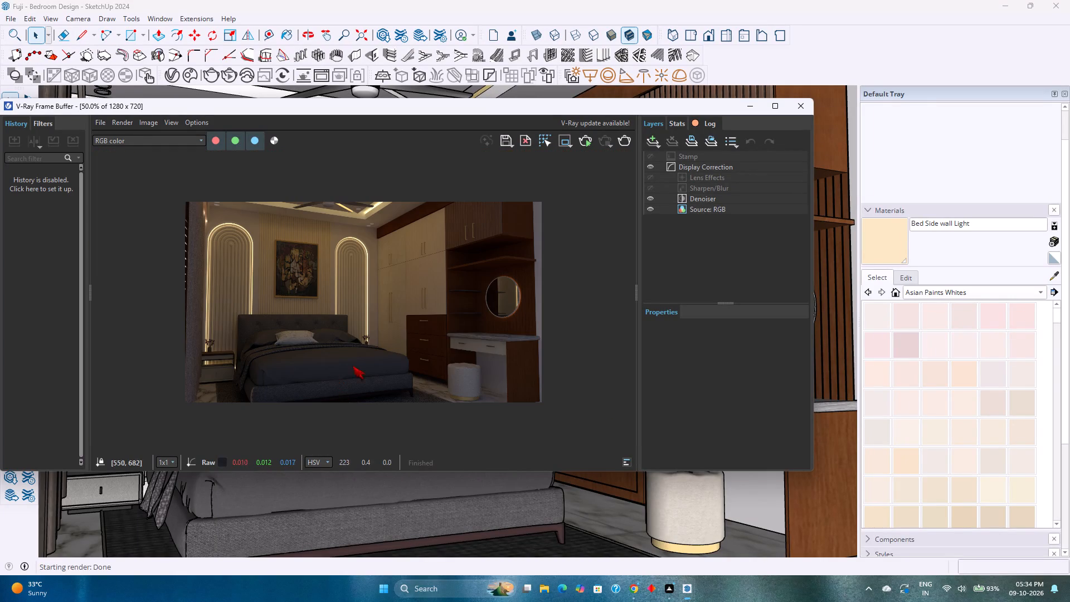
pyautogui.click(504, 145)
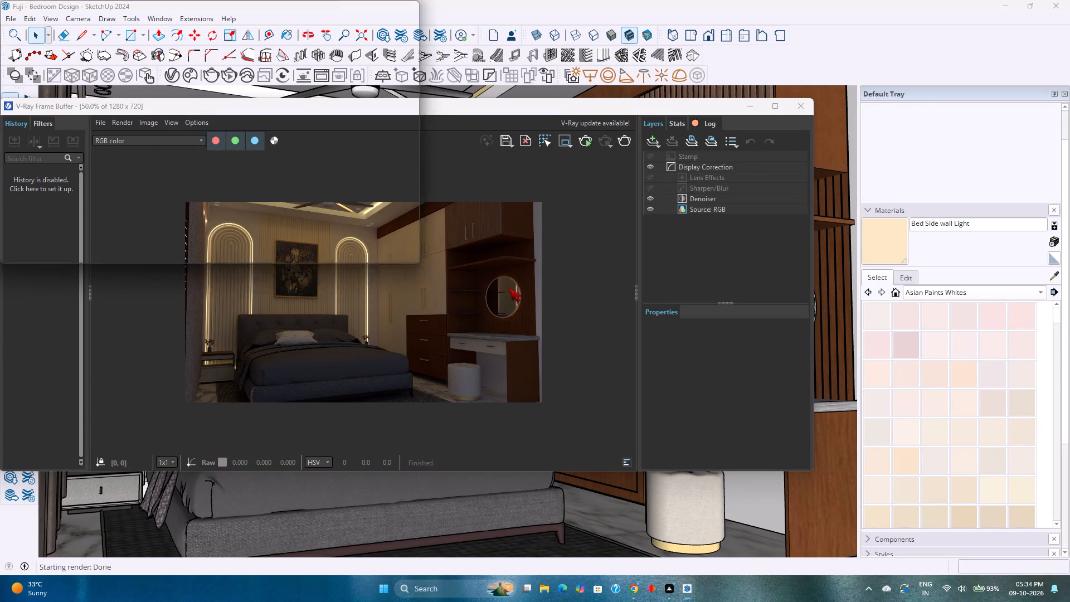
pyautogui.click(211, 315)
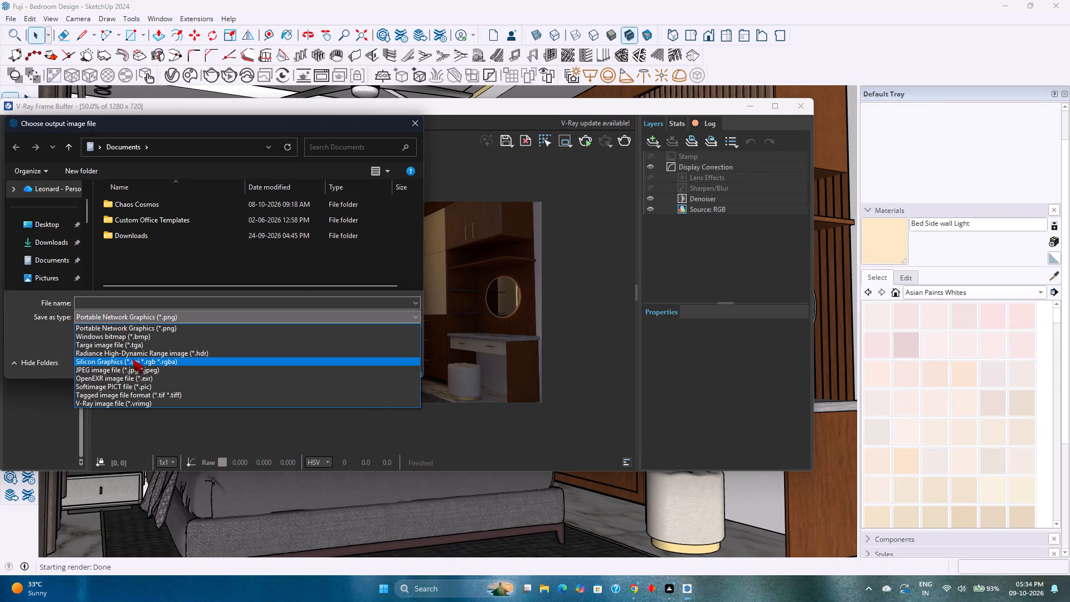
pyautogui.click(92, 371)
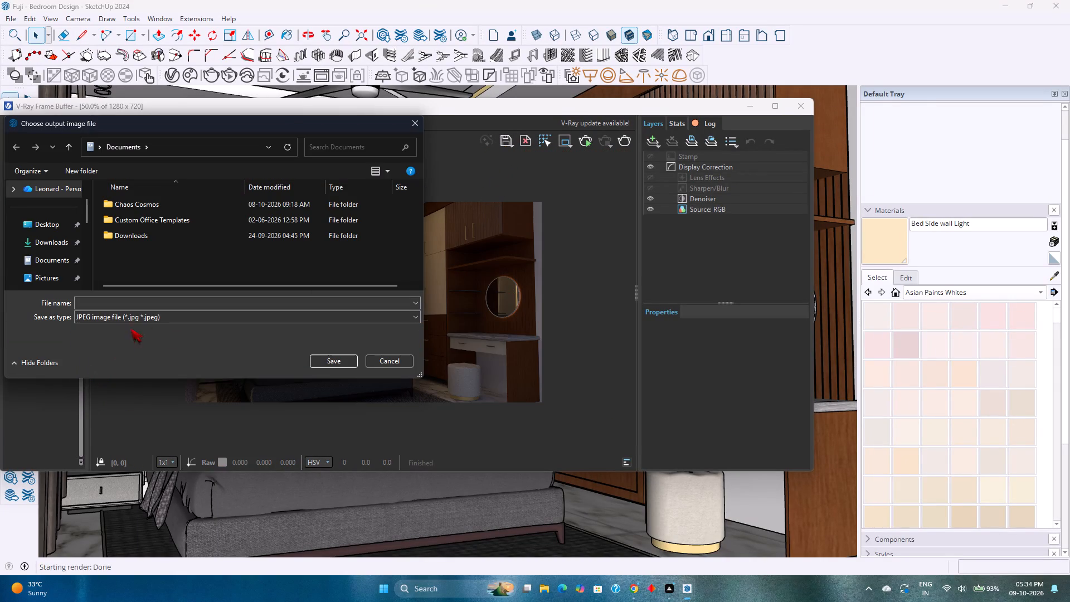
pyautogui.click(154, 305)
pyautogui.write('Fuji - Bedroom')
pyautogui.press('space')
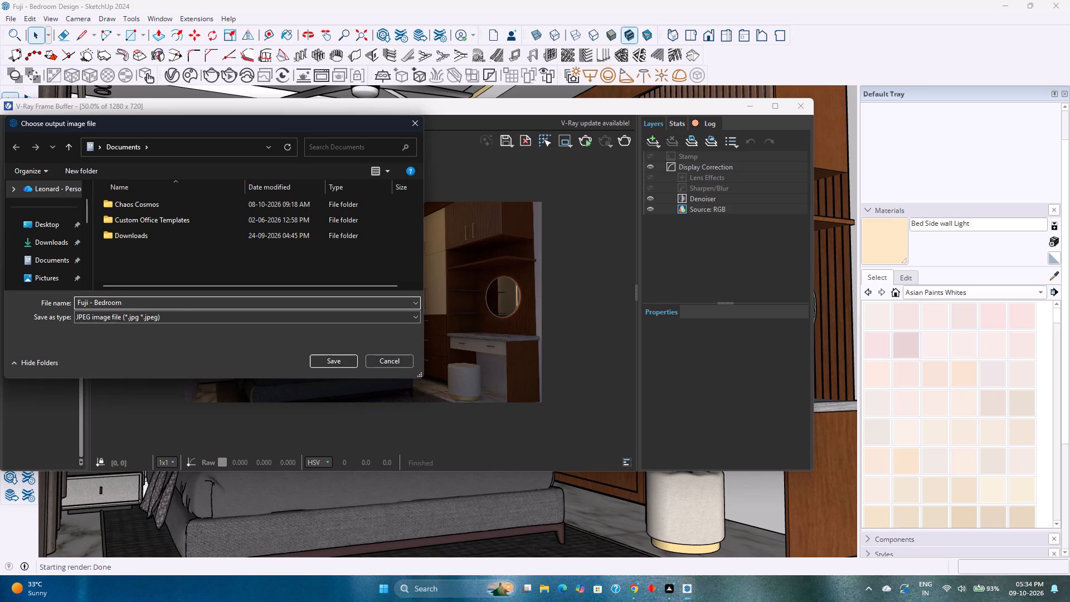
pyautogui.write('Desogn')
pyautogui.press('BackSpace')
pyautogui.press('BackSpace')
pyautogui.press('BackSpace')
pyautogui.write('ign')
pyautogui.press('Return')
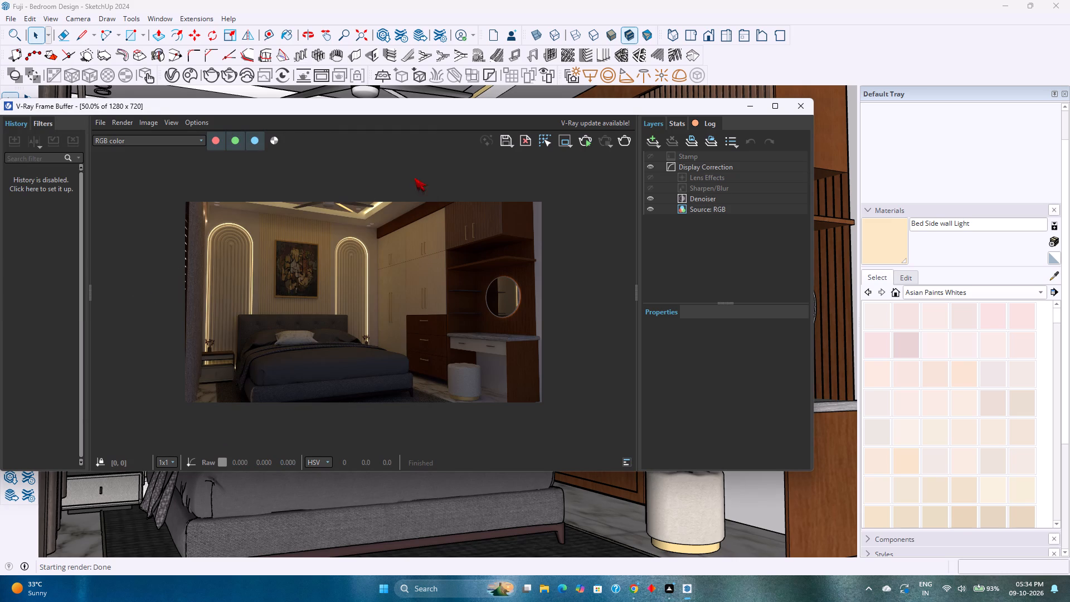
pyautogui.click(800, 111)
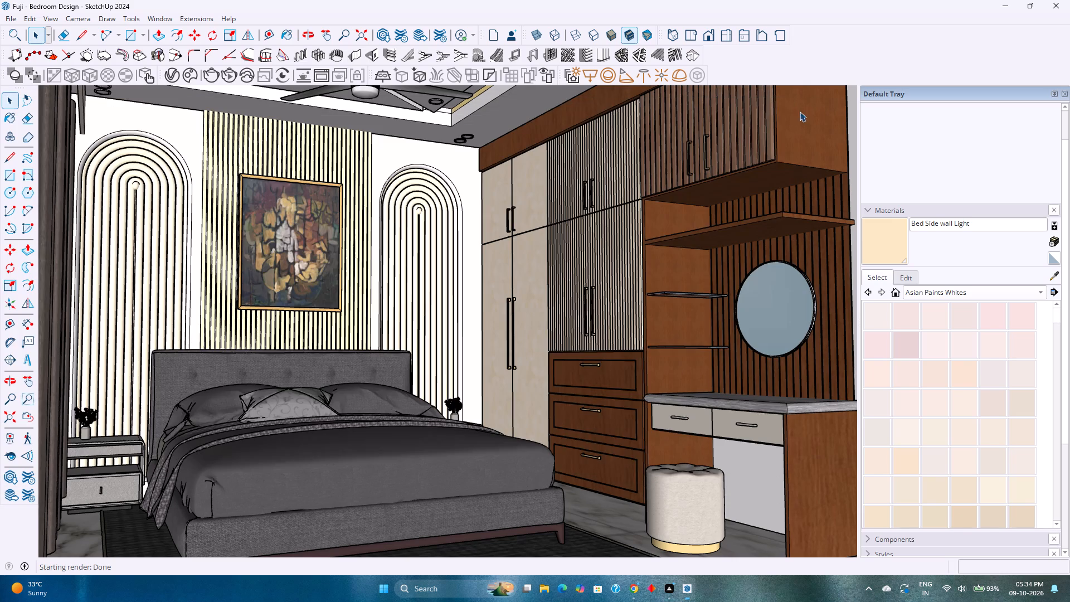
# Reframe the camera to the frontal view of the bed wall and preview it in an interactive V-Ray render.
pyautogui.click(728, 41)
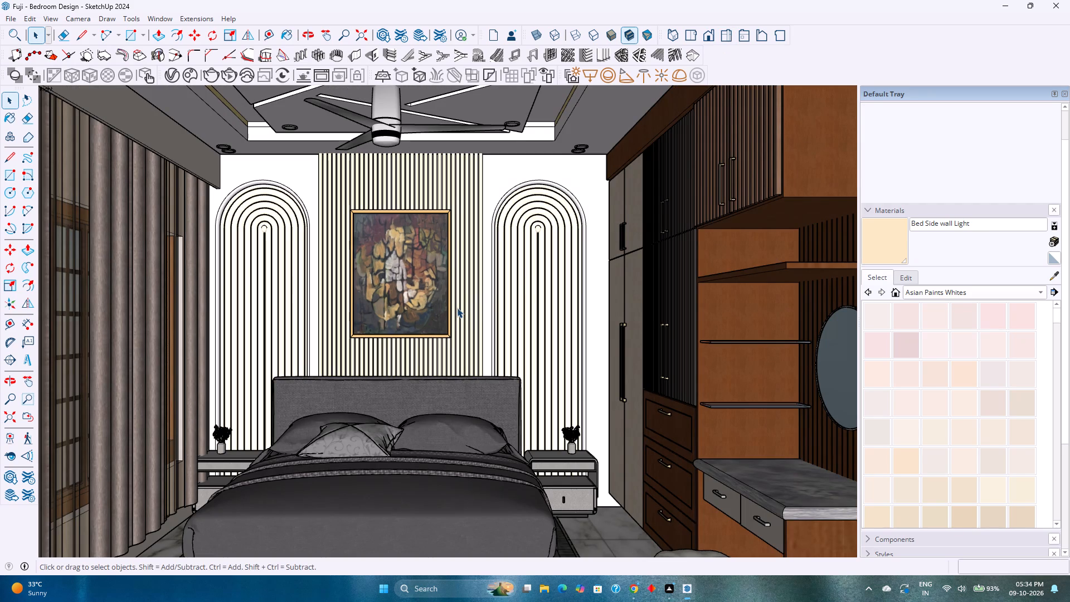
pyautogui.scroll(-1, 457, 308)
pyautogui.scroll(1, 457, 308)
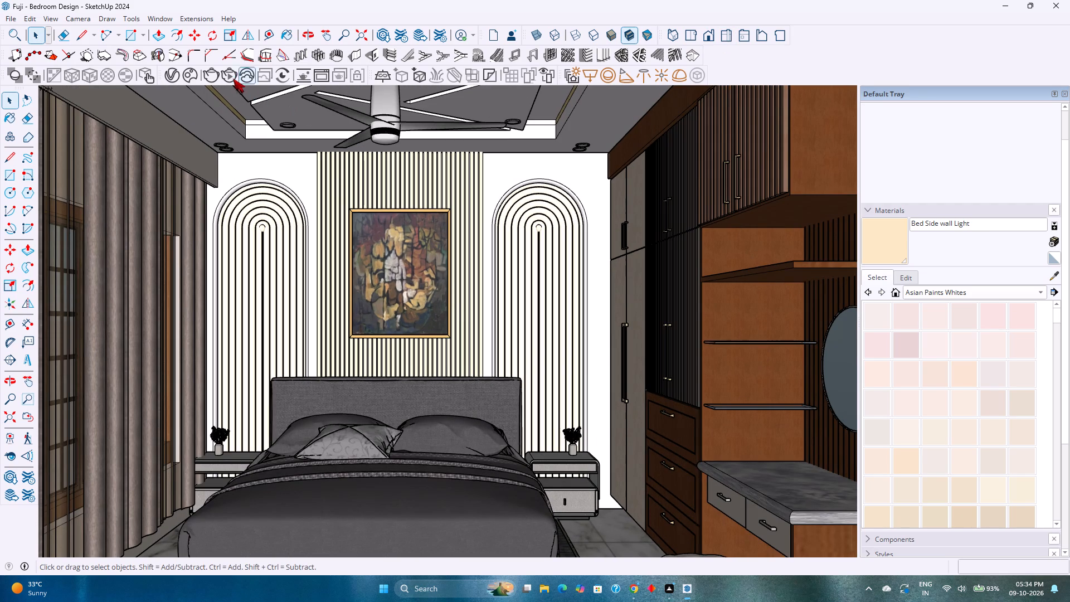
pyautogui.click(231, 78)
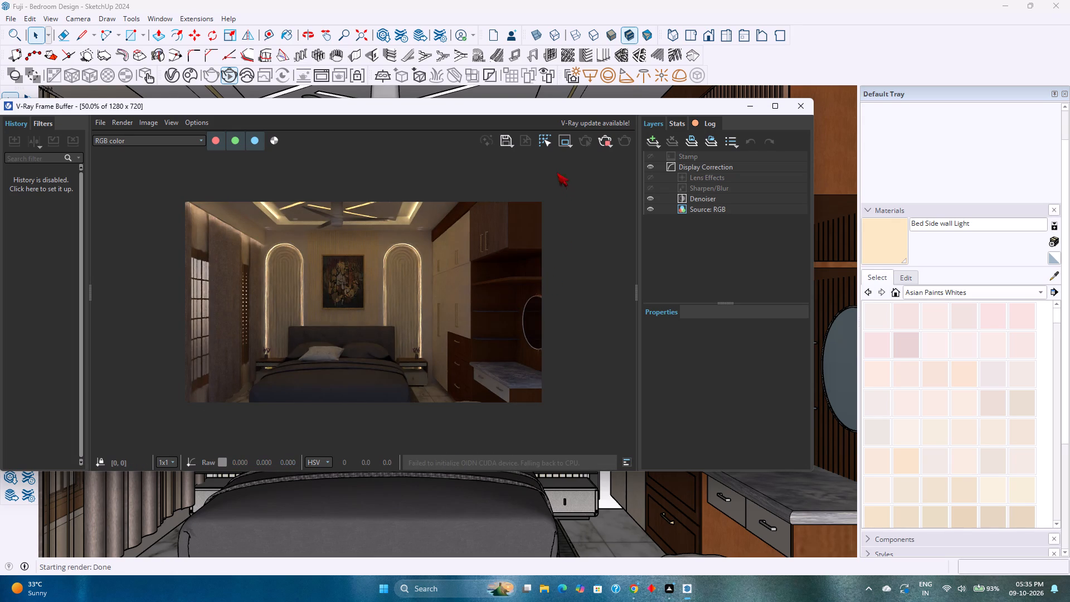
pyautogui.click(611, 144)
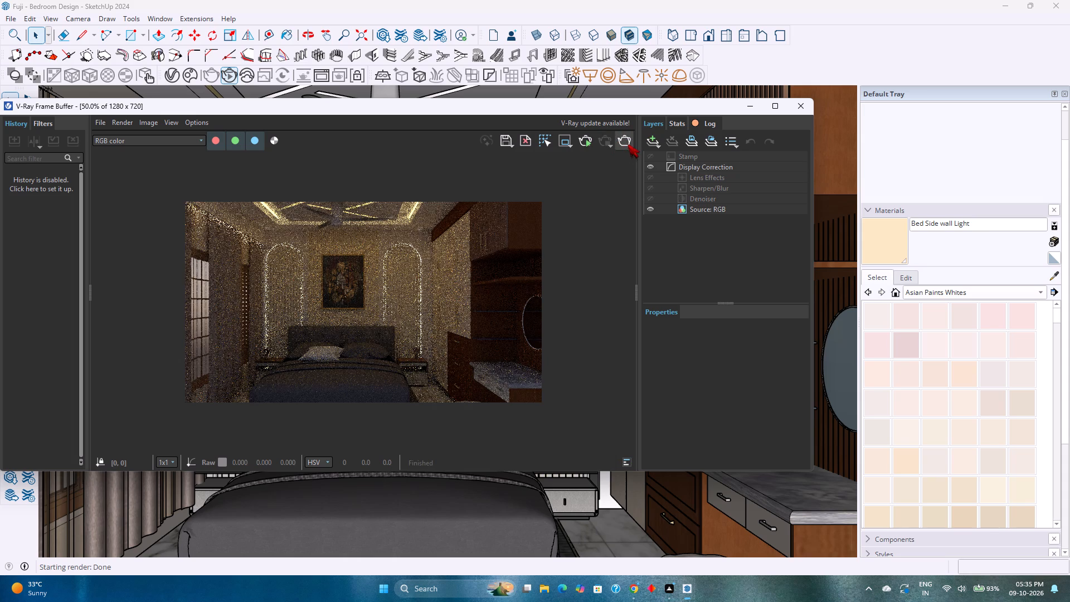
# Run a production V-Ray render of the frontal bedroom view.
pyautogui.click(628, 143)
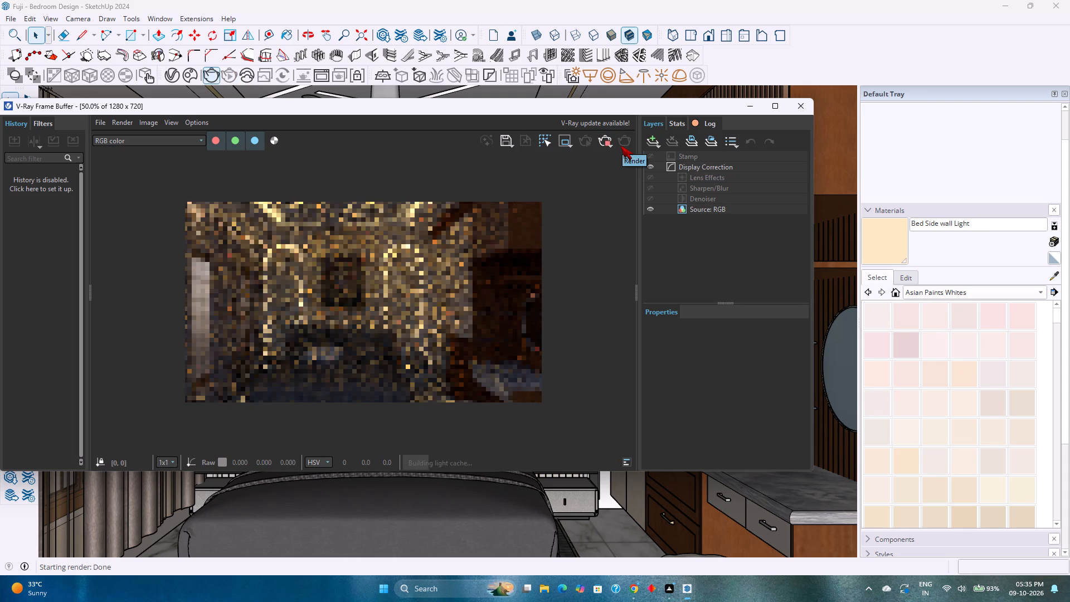
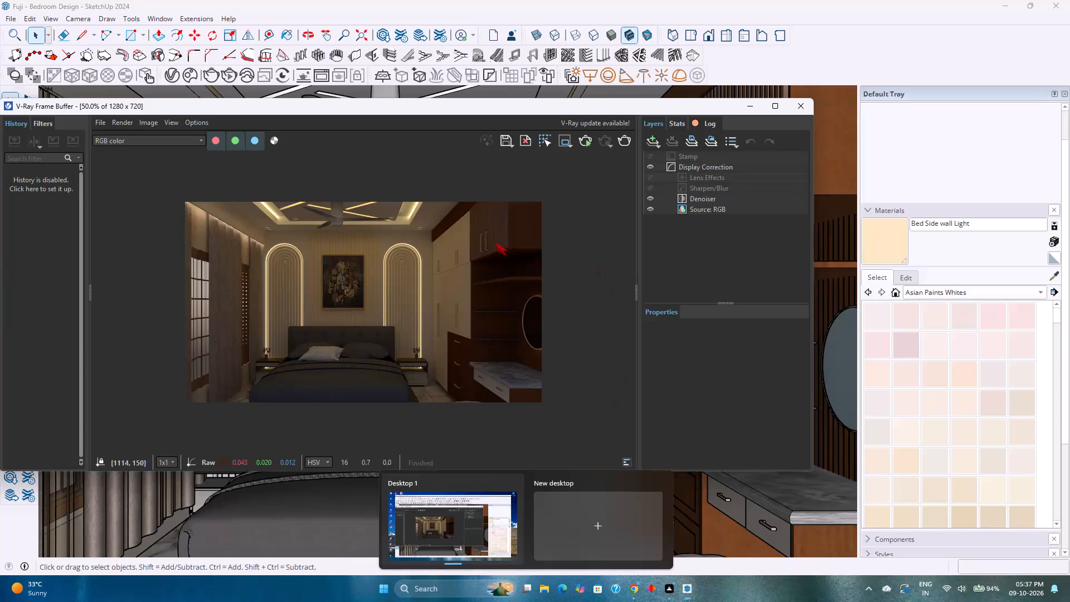
# Save the finished frontal render in Documents as a JPEG named Fuji - Bedroom Design-1, and close the render.
pyautogui.click(508, 146)
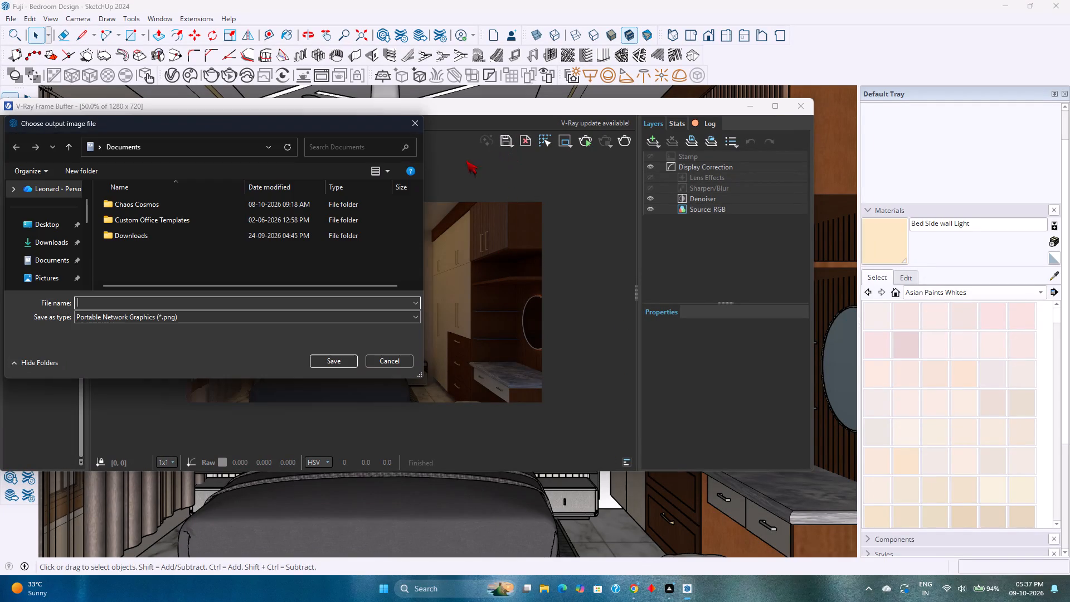
pyautogui.click(55, 246)
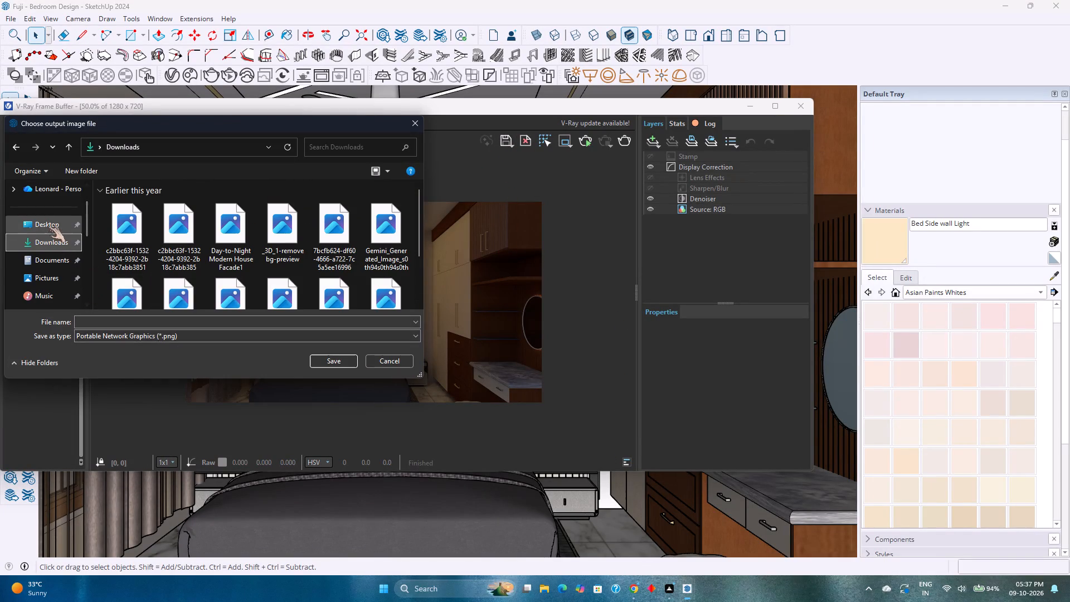
pyautogui.click(60, 267)
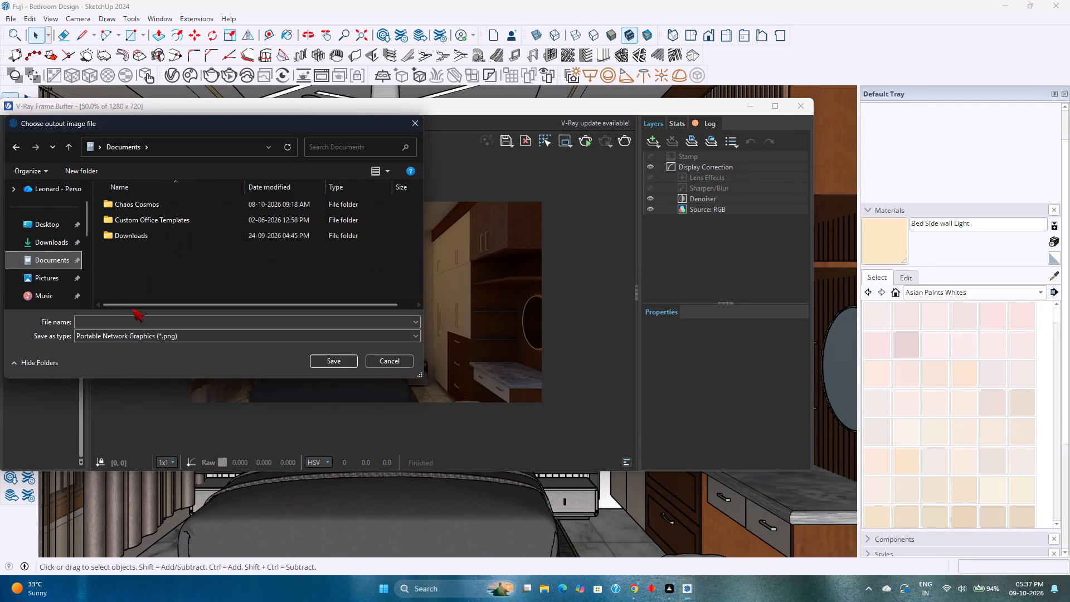
pyautogui.click(166, 336)
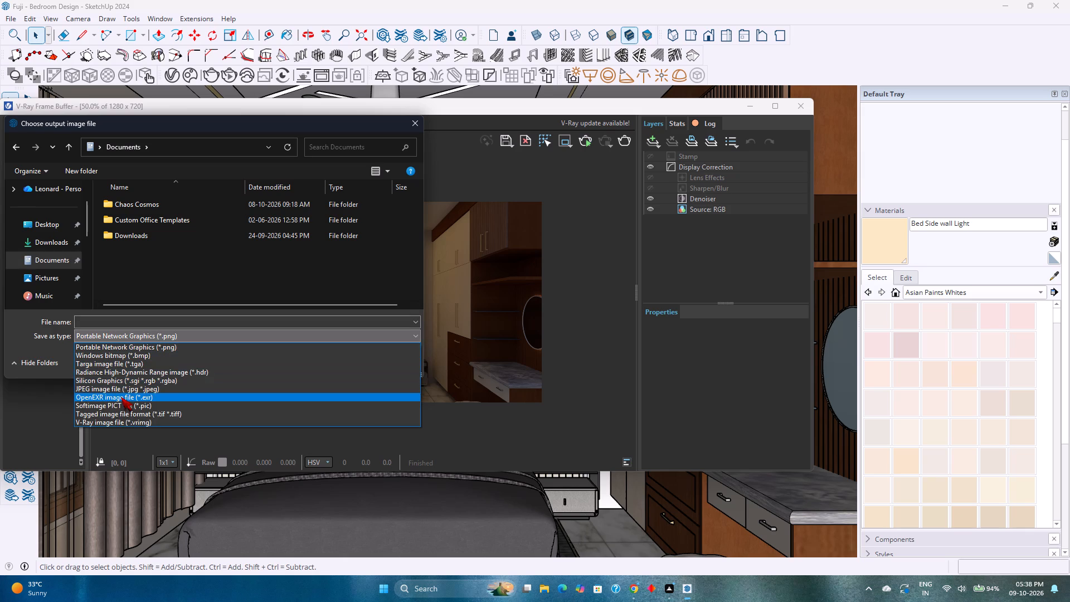
pyautogui.click(121, 391)
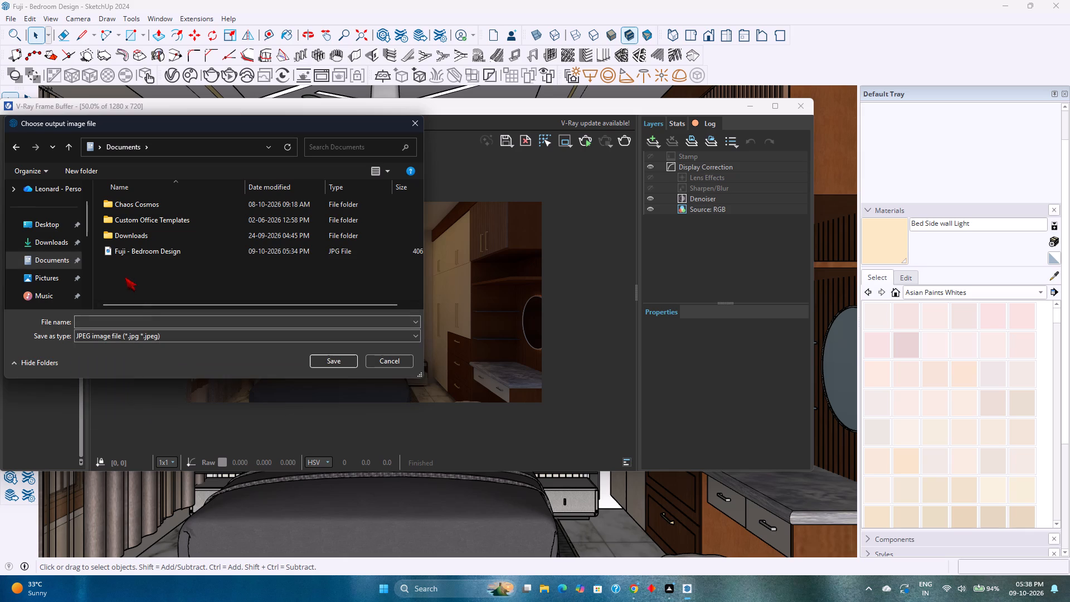
pyautogui.click(189, 246)
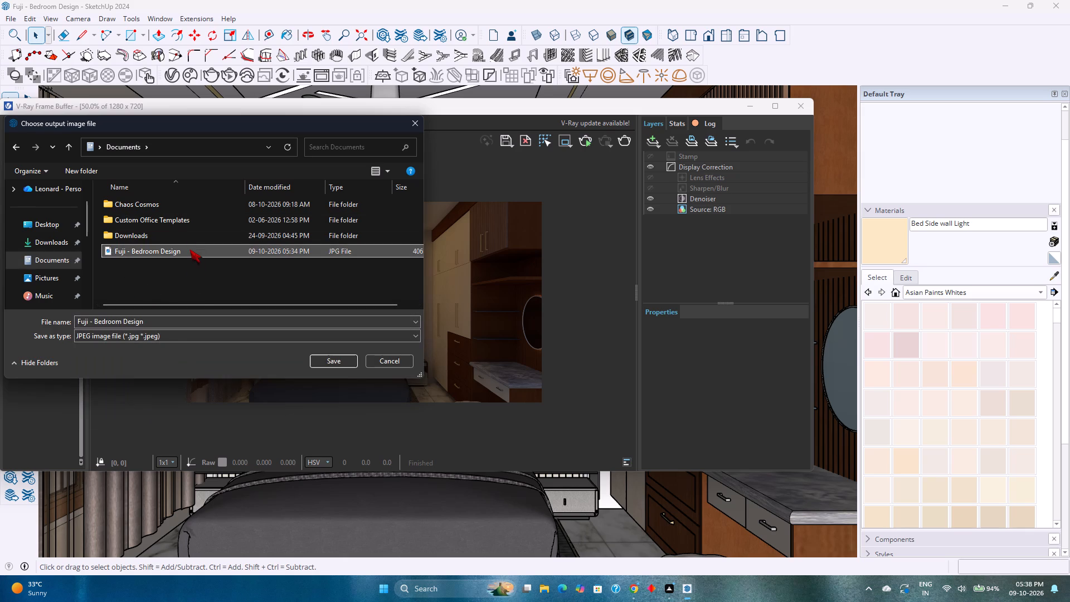
pyautogui.click(203, 323)
pyautogui.press('Right')
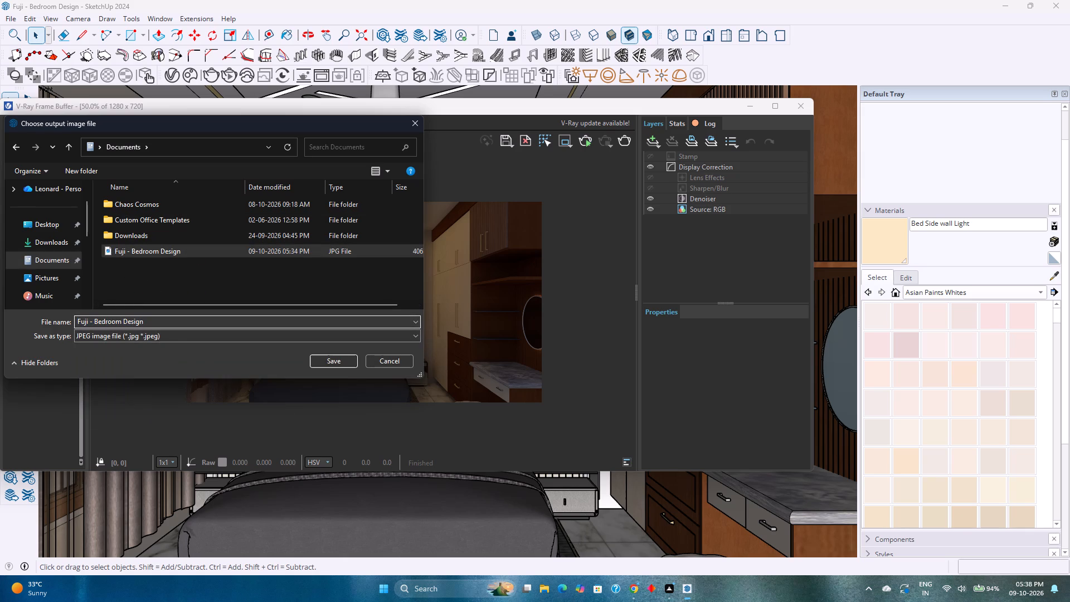
pyautogui.write('-1')
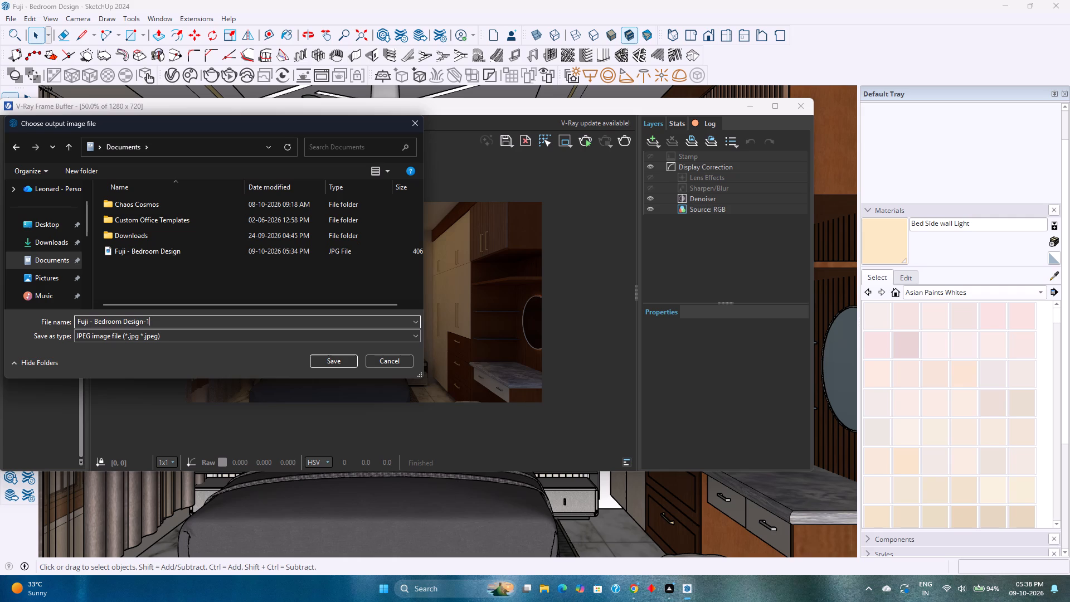
pyautogui.press('Return')
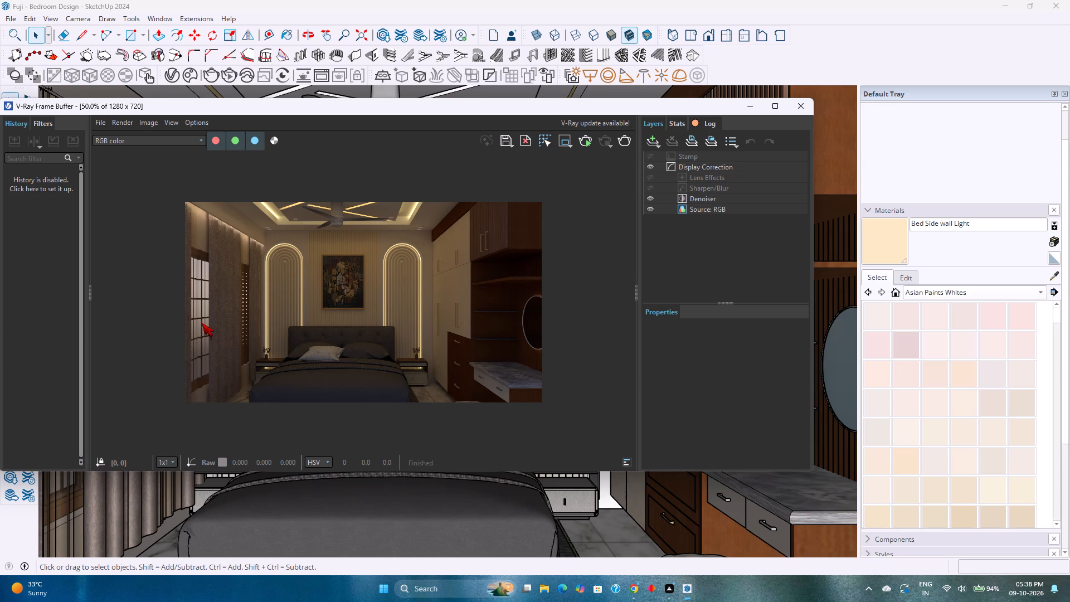
pyautogui.click(799, 103)
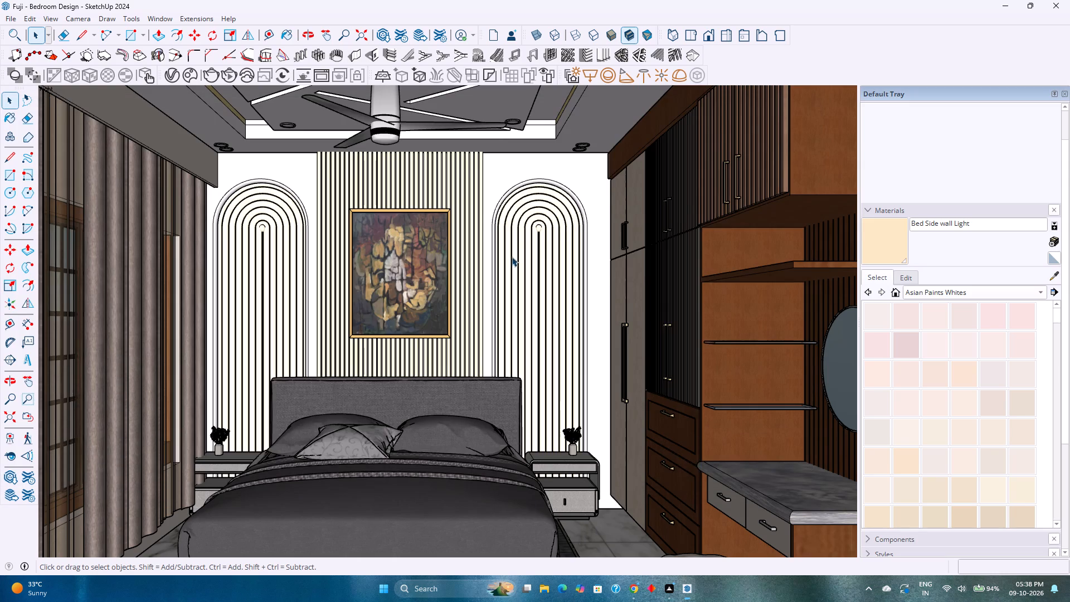
# Reframe the camera to a raised, angled view over the bed, preview it in an interactive V-Ray render, and close the preview.
pyautogui.scroll(-2, 464, 279)
pyautogui.moveTo(481, 309); pyautogui.dragTo(476, 267, button='middle')
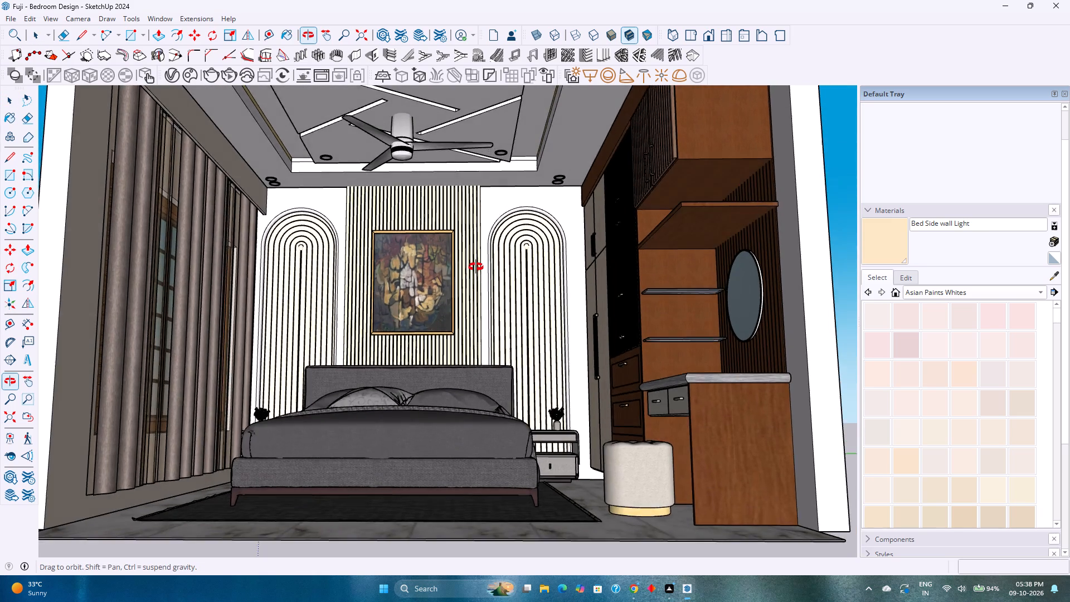
pyautogui.moveTo(476, 267); pyautogui.dragTo(531, 286, button='middle')
pyautogui.scroll(1, 546, 288)
pyautogui.moveTo(557, 286); pyautogui.dragTo(564, 282, button='middle')
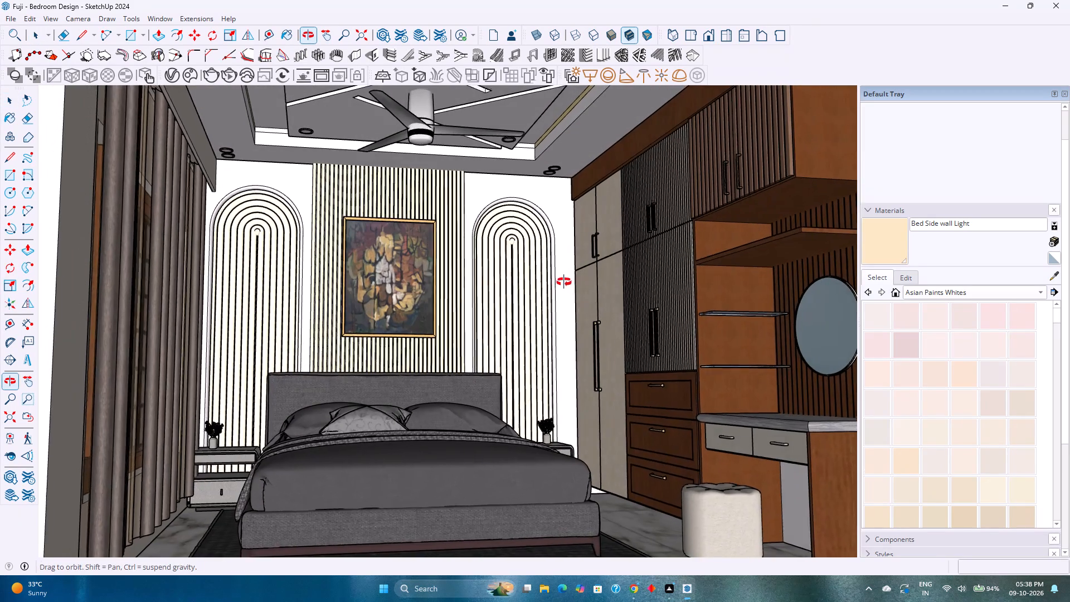
pyautogui.moveTo(564, 282); pyautogui.dragTo(568, 281, button='middle')
pyautogui.moveTo(602, 276); pyautogui.dragTo(497, 375, button='middle')
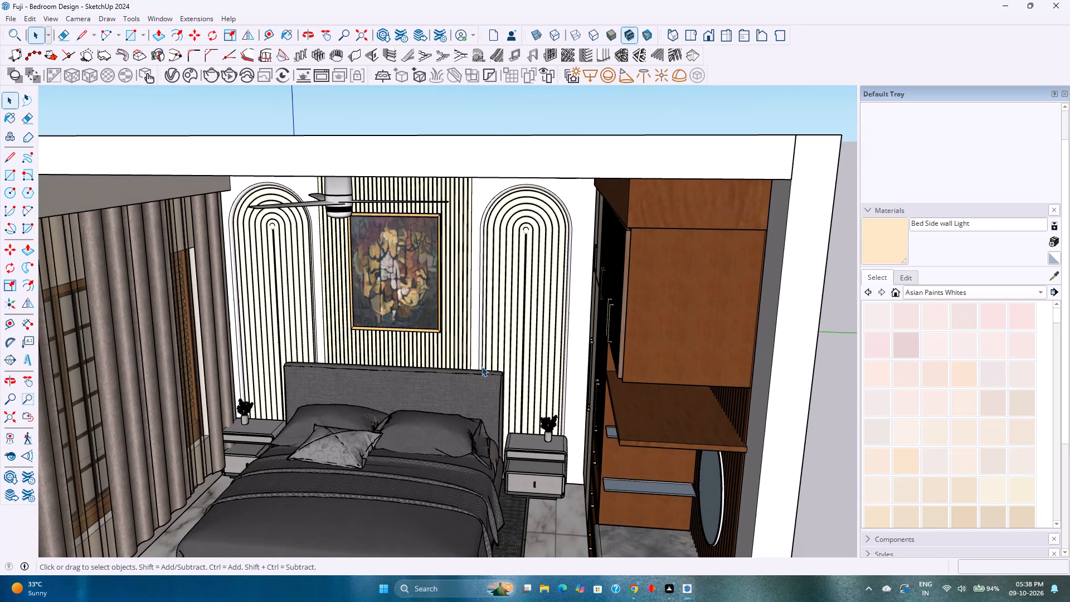
pyautogui.keyDown('shift'); pyautogui.moveTo(480, 367); pyautogui.dragTo(541, 285, button='middle'); pyautogui.keyUp('shift')
pyautogui.scroll(1, 543, 285)
pyautogui.moveTo(546, 287); pyautogui.dragTo(523, 306, button='middle')
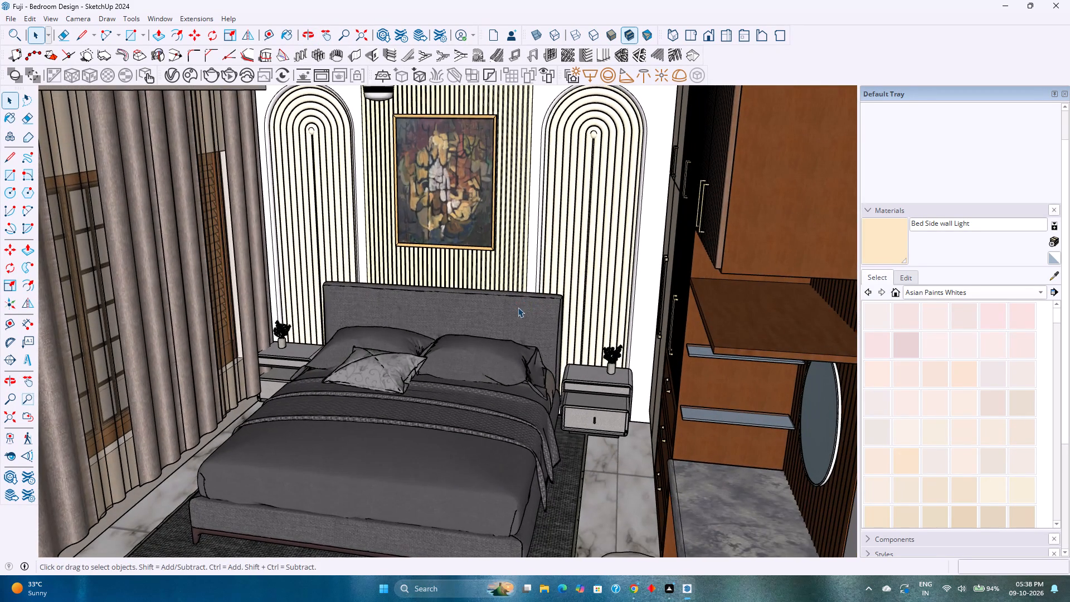
pyautogui.keyDown('shift'); pyautogui.moveTo(515, 309); pyautogui.dragTo(564, 298, button='middle'); pyautogui.keyUp('shift')
pyautogui.moveTo(562, 298); pyautogui.dragTo(541, 312, button='middle')
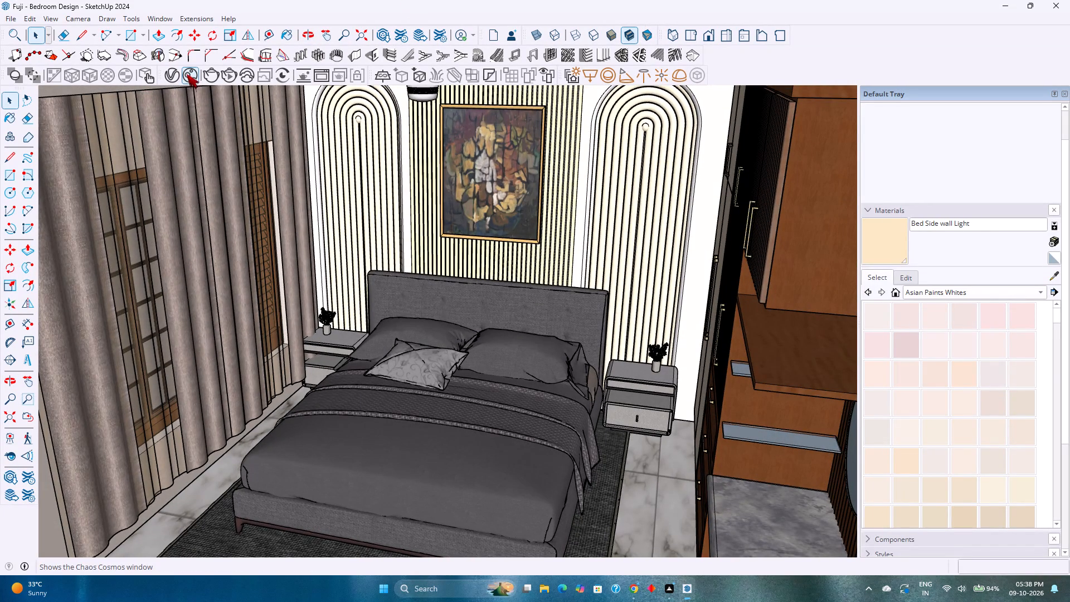
pyautogui.click(230, 76)
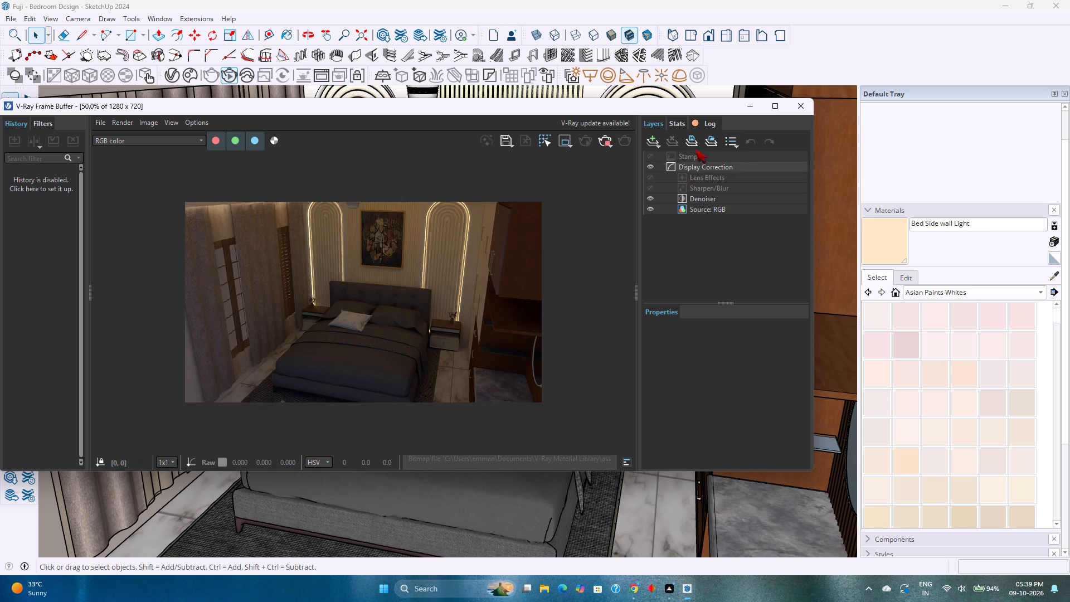
pyautogui.click(800, 106)
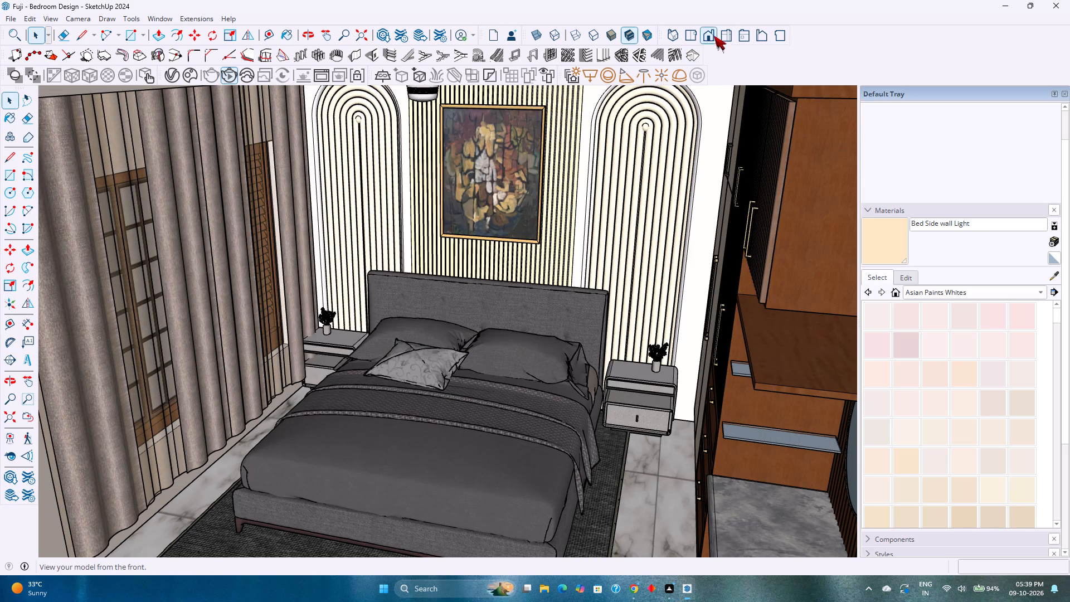
# Select the whole bedroom model and rotate it horizontally about the top corner where the bed wall meets the wardrobe wall.
pyautogui.click(720, 33)
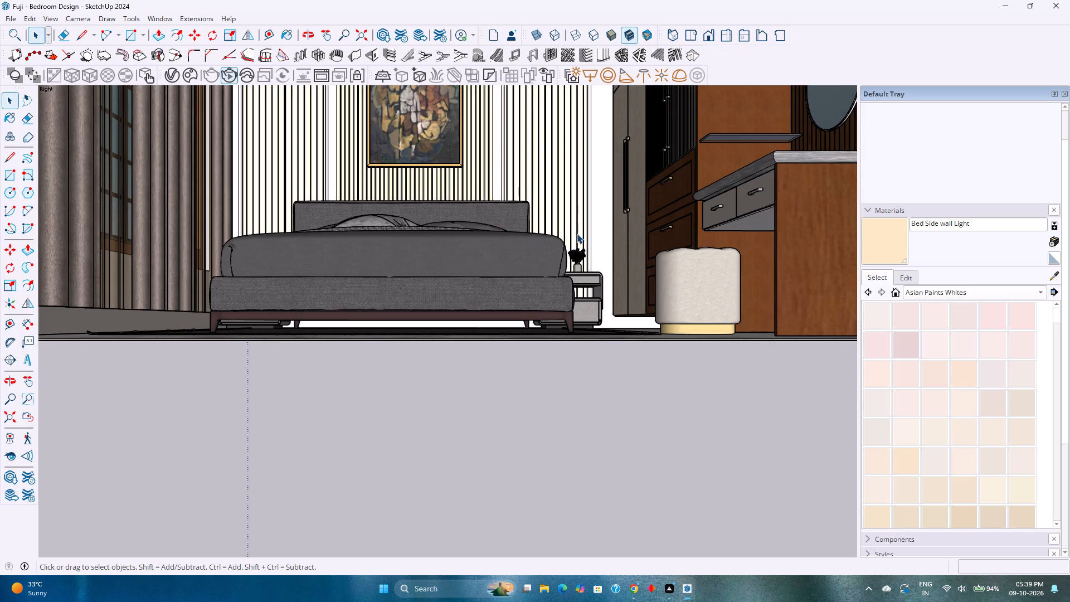
pyautogui.scroll(-4, 578, 234)
pyautogui.keyDown('shift'); pyautogui.moveTo(586, 234); pyautogui.dragTo(594, 337, button='middle'); pyautogui.keyUp('shift')
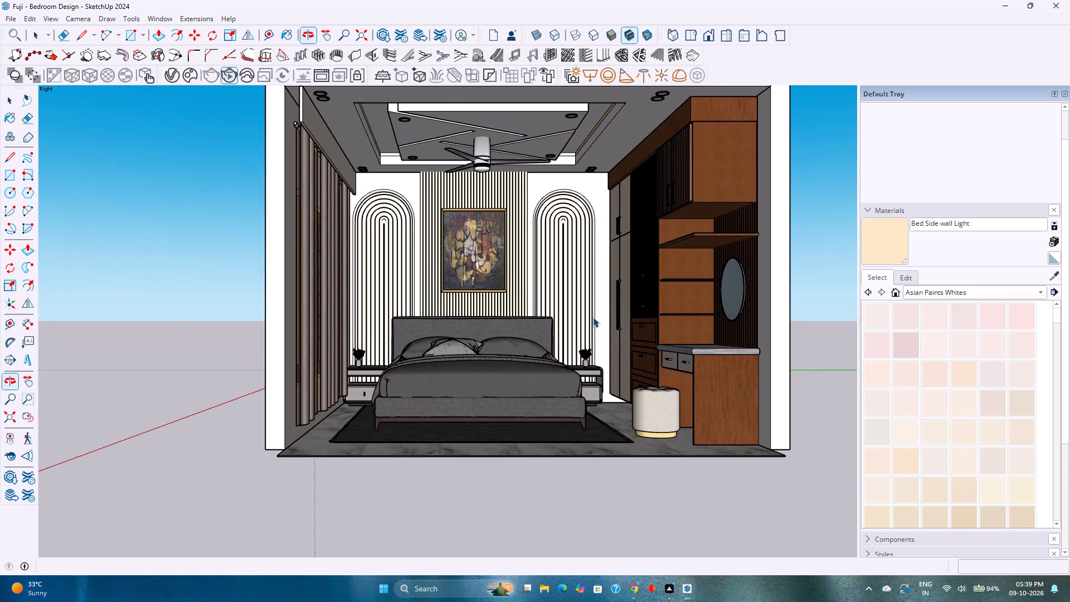
pyautogui.click(703, 40)
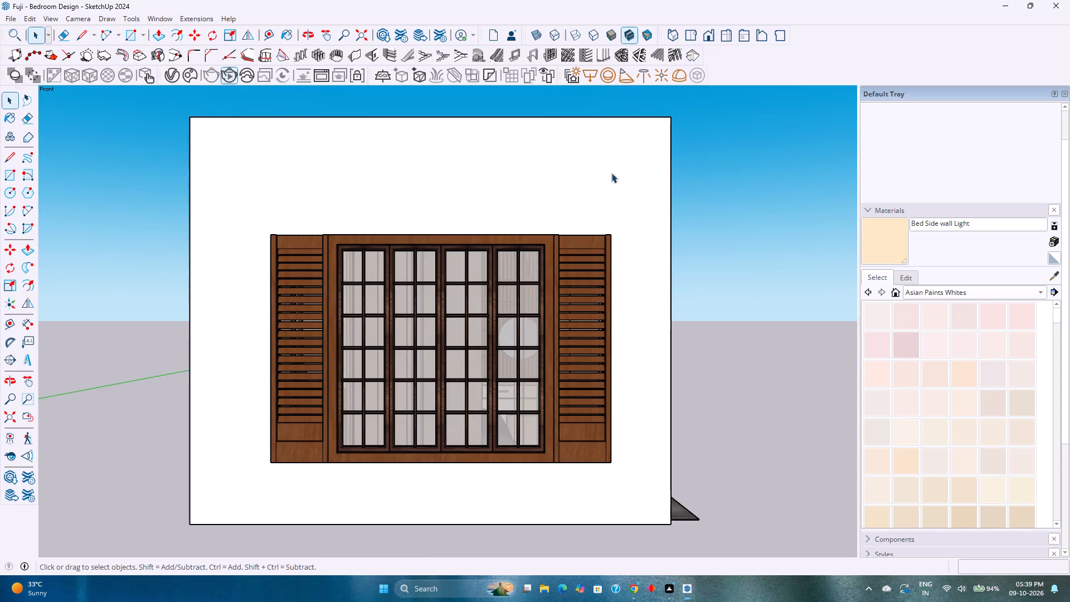
pyautogui.scroll(-1, 629, 202)
pyautogui.moveTo(648, 220); pyautogui.dragTo(502, 318, button='middle')
pyautogui.scroll(-4, 508, 302)
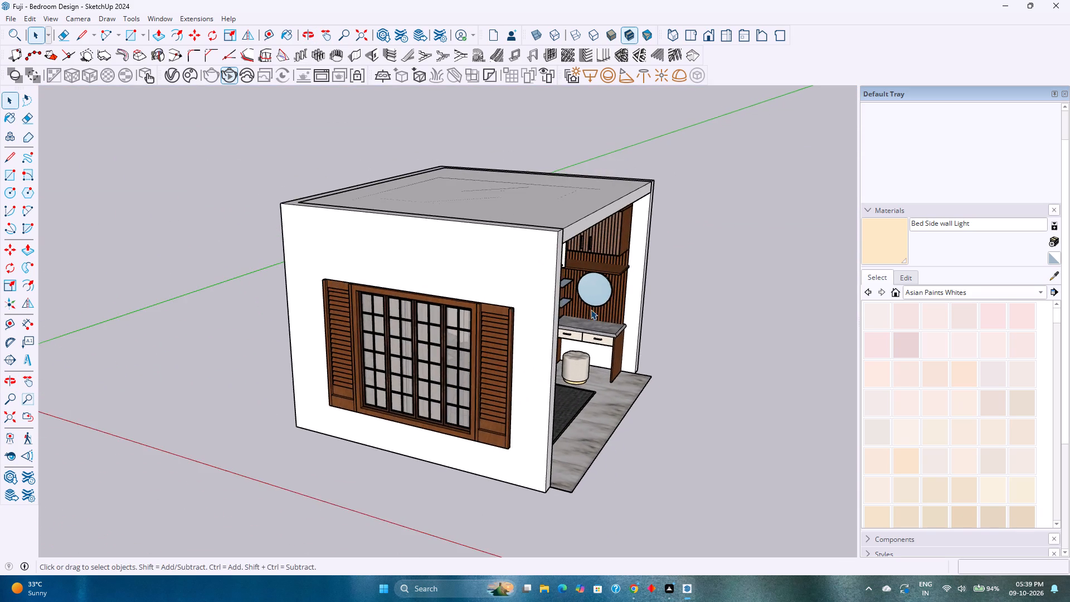
pyautogui.moveTo(591, 309); pyautogui.dragTo(453, 366, button='middle')
pyautogui.scroll(-6, 469, 318)
pyautogui.moveTo(469, 314); pyautogui.dragTo(368, 349, button='middle')
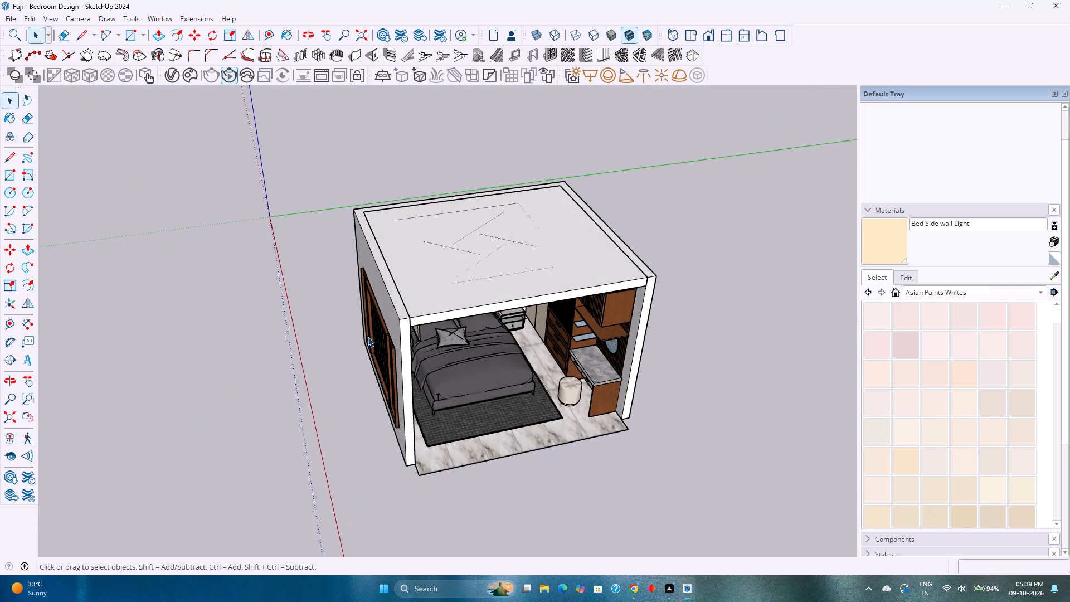
pyautogui.scroll(-4, 368, 337)
pyautogui.moveTo(367, 330); pyautogui.dragTo(351, 352, button='middle')
pyautogui.moveTo(329, 188); pyautogui.dragTo(691, 508)
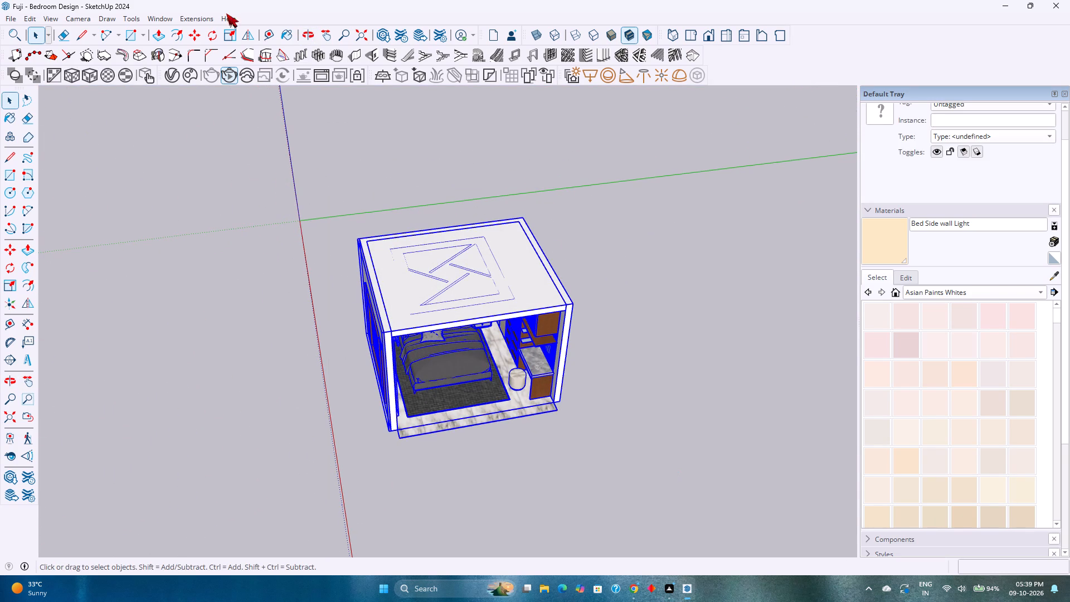
pyautogui.click(210, 35)
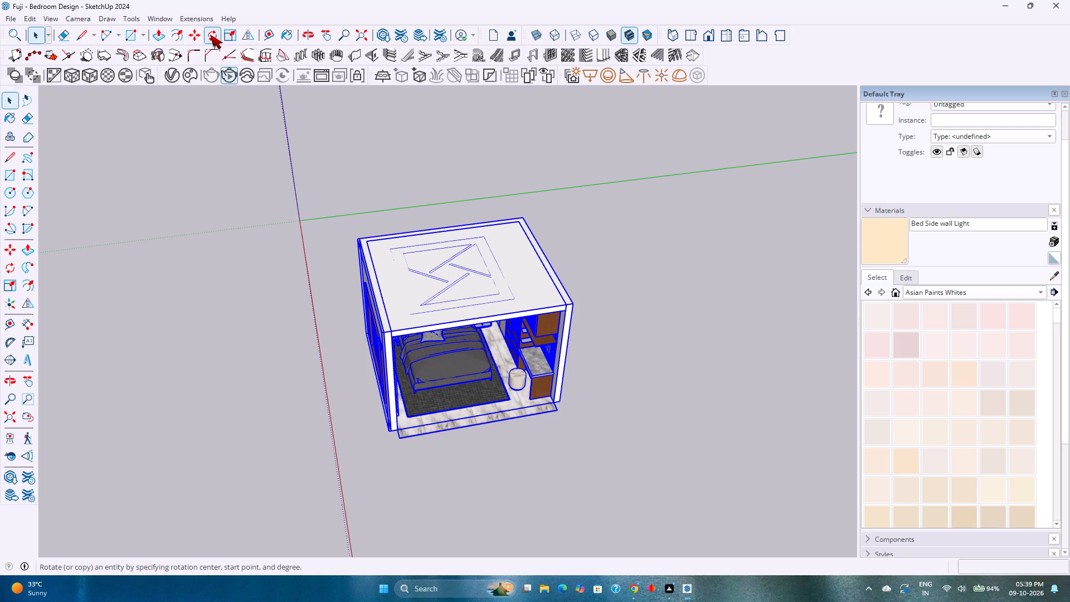
pyautogui.click(526, 216)
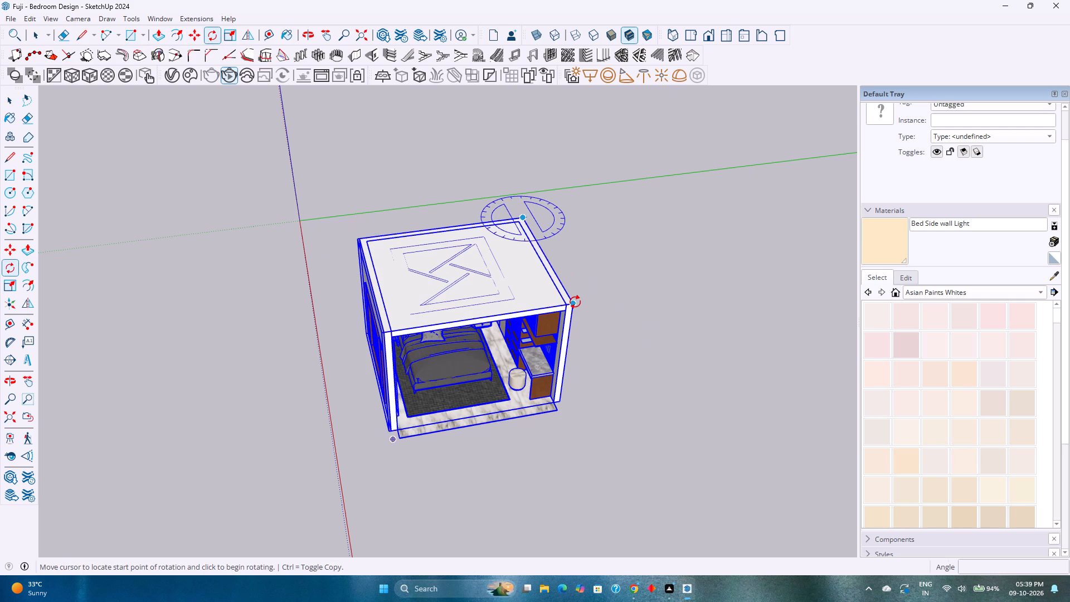
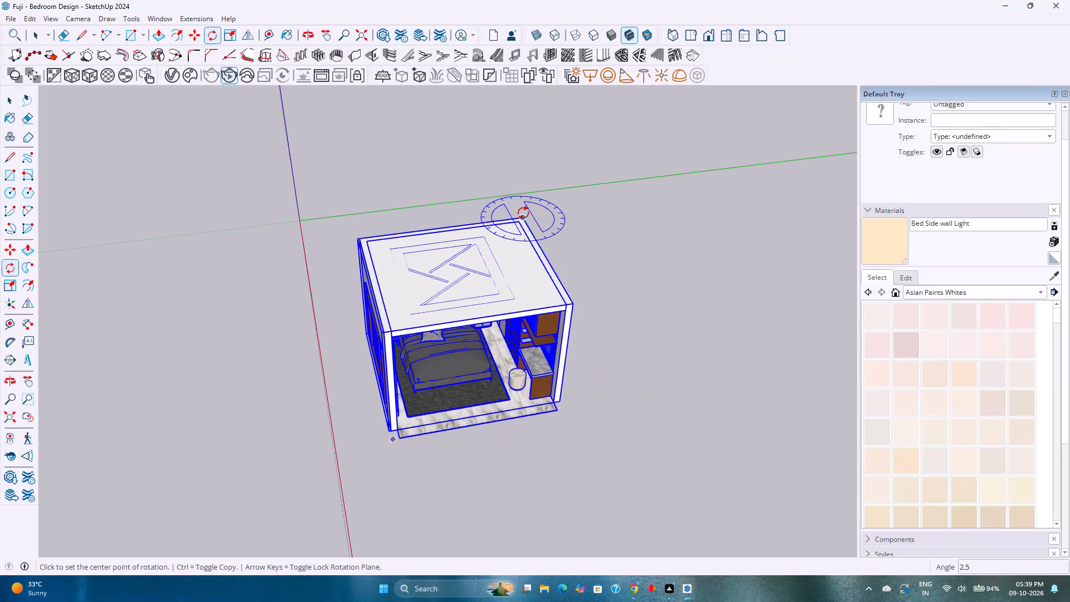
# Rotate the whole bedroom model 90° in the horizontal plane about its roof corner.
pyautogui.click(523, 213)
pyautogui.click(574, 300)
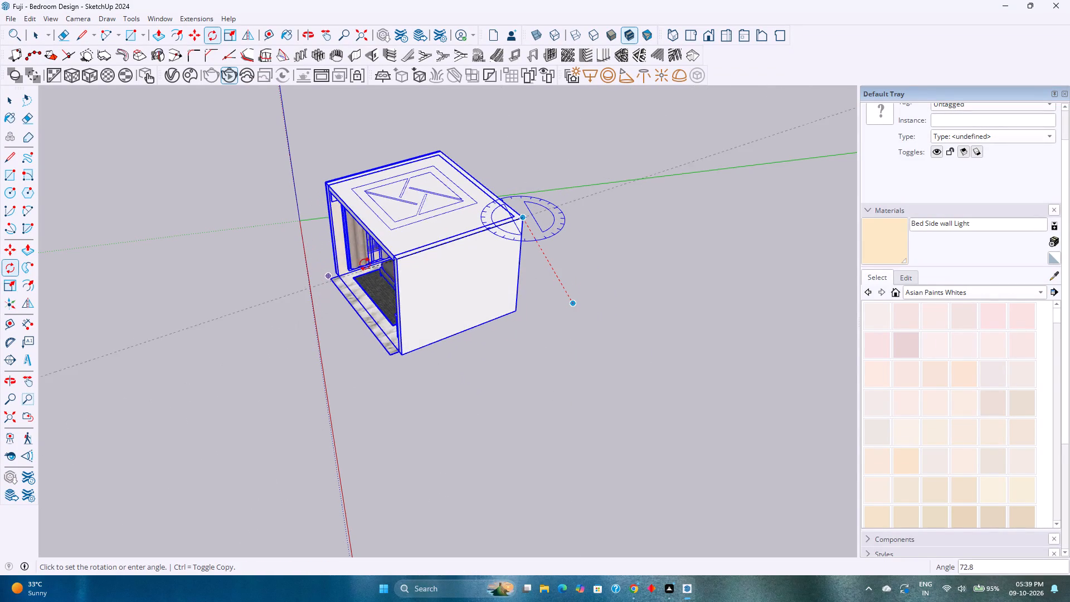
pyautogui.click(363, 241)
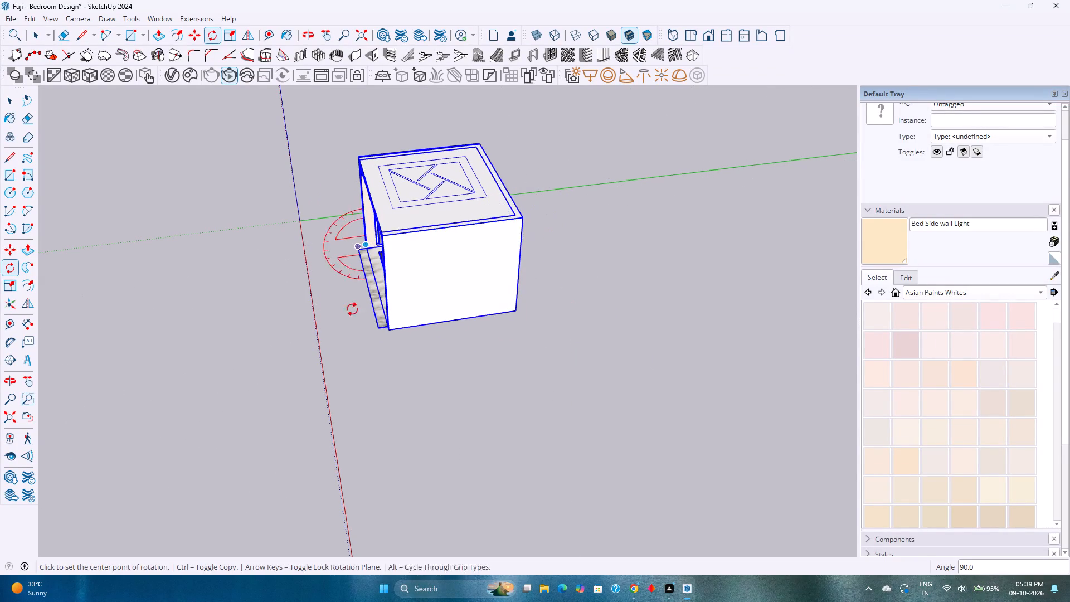
# Switch to the standard Front view to look at the rotated bedroom, facing the bed wall.
pyautogui.scroll(1, 352, 321)
pyautogui.moveTo(356, 321); pyautogui.dragTo(612, 314, button='middle')
pyautogui.press('space')
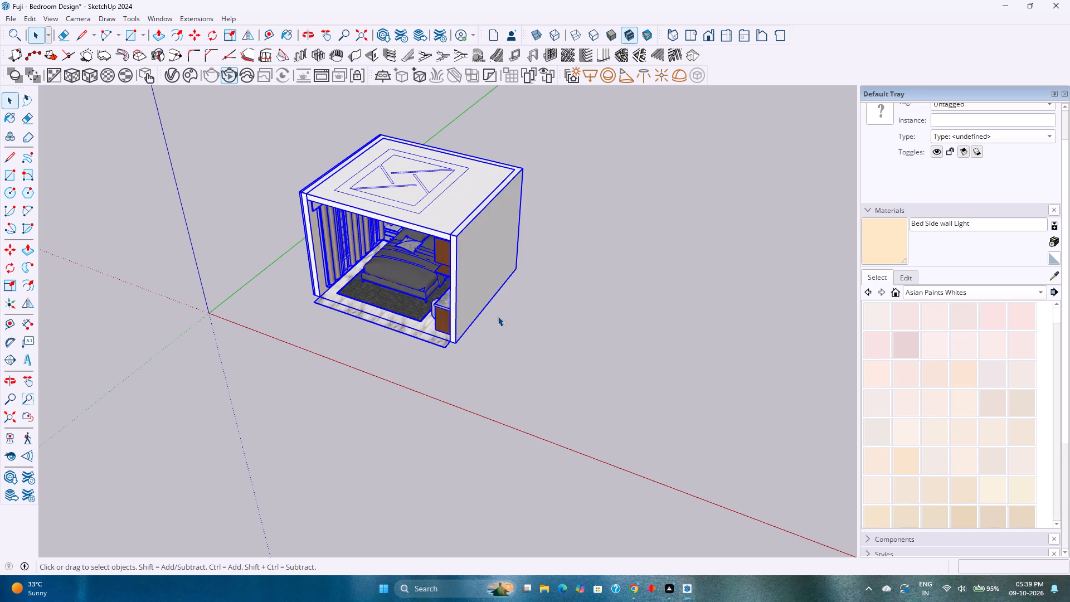
pyautogui.scroll(2, 487, 312)
pyautogui.keyDown('shift'); pyautogui.moveTo(453, 313); pyautogui.dragTo(523, 394, button='middle'); pyautogui.keyUp('shift')
pyautogui.click(713, 30)
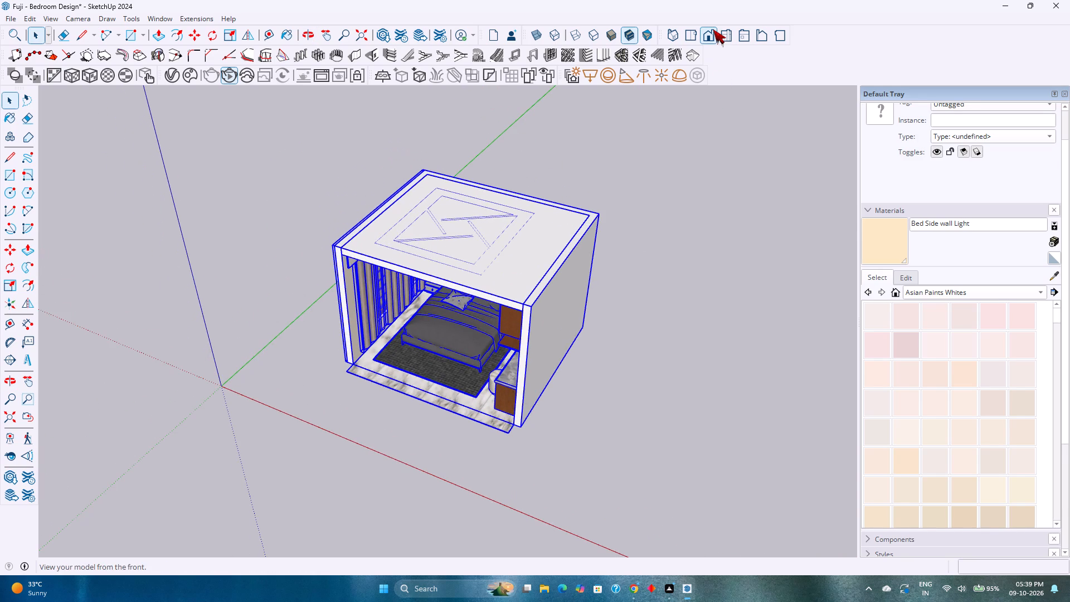
pyautogui.scroll(7, 468, 305)
pyautogui.keyDown('shift'); pyautogui.moveTo(485, 305); pyautogui.dragTo(531, 299, button='middle'); pyautogui.keyUp('shift')
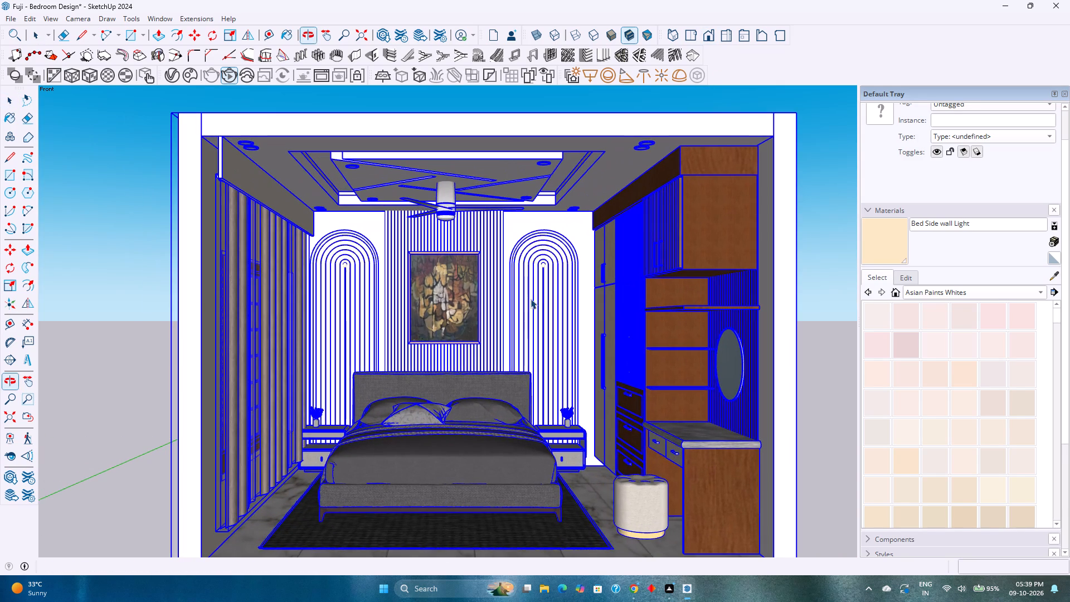
# Clear the selection of the bedroom model and examine its interior in the Front view.
pyautogui.press('Escape')
pyautogui.scroll(2, 516, 289)
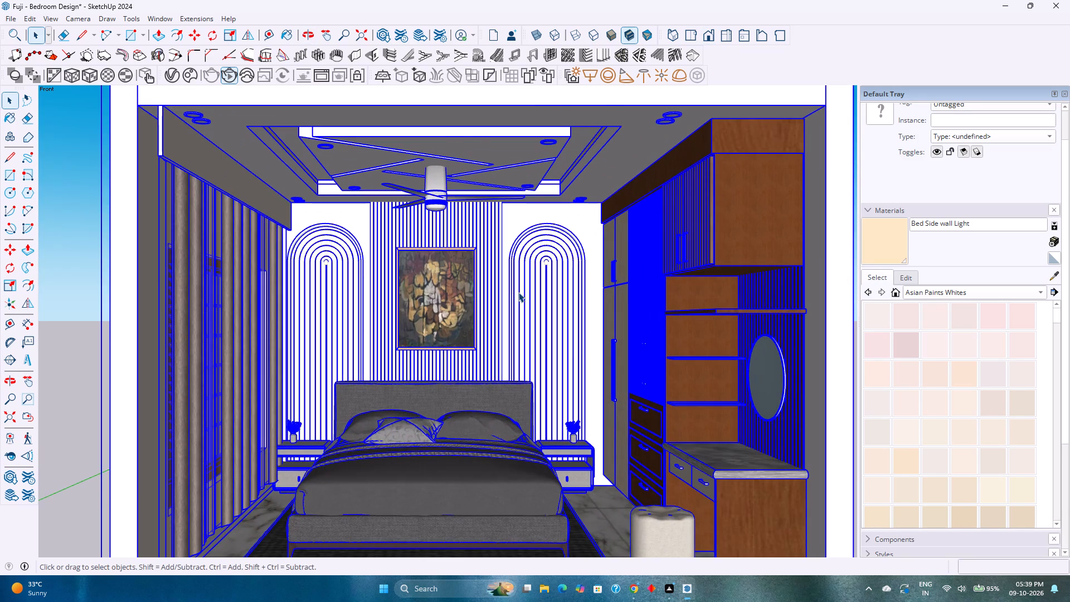
pyautogui.scroll(1, 518, 292)
pyautogui.press('Escape')
pyautogui.press('Escape')
pyautogui.press('space')
pyautogui.click(518, 292)
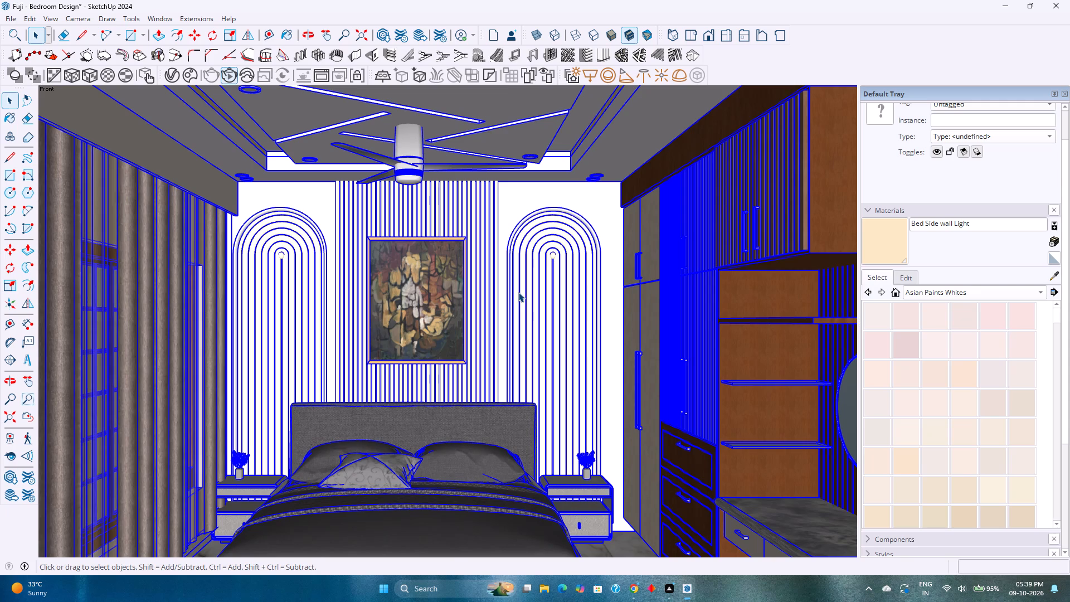
pyautogui.click(518, 292)
pyautogui.scroll(-9, 518, 292)
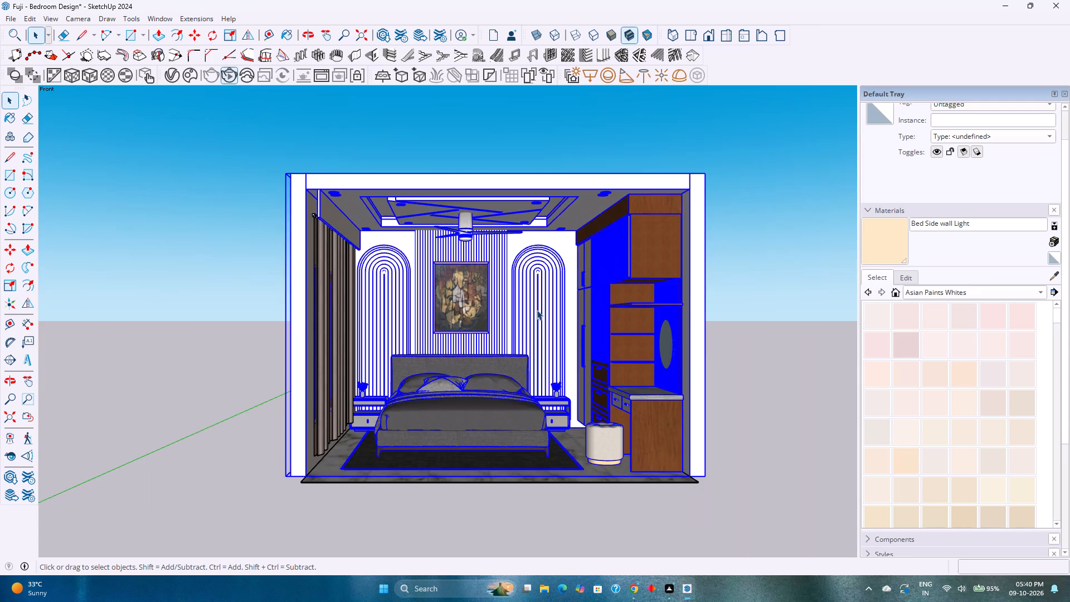
pyautogui.click(742, 343)
pyautogui.scroll(4, 594, 345)
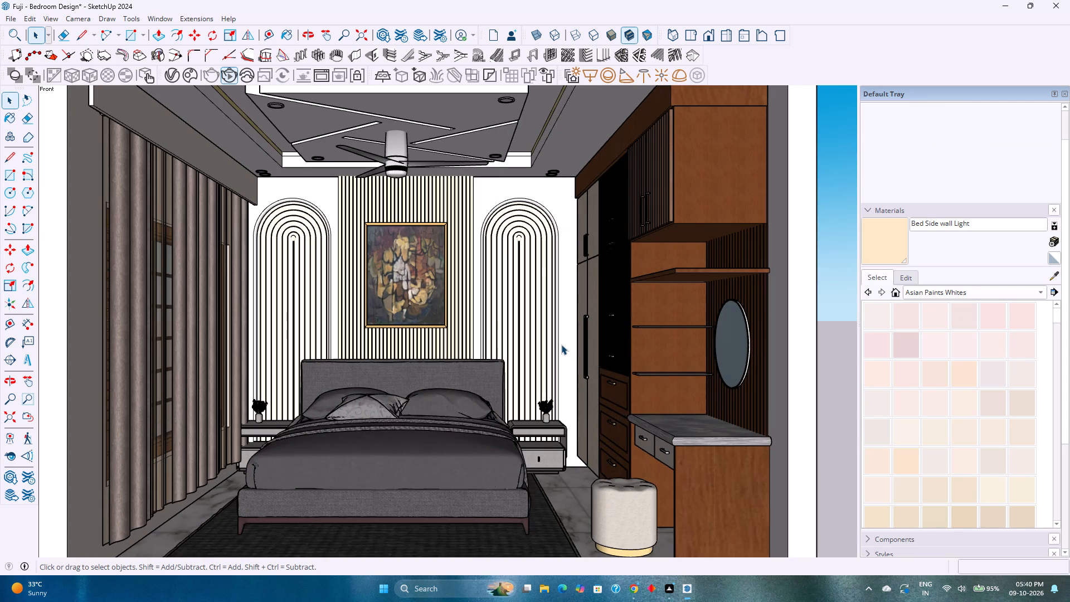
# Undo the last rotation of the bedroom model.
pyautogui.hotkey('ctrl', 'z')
# Set the standard Right view facing the bed wall and start an interactive V-Ray render of the bedroom.
pyautogui.scroll(-3, 561, 344)
pyautogui.moveTo(558, 357); pyautogui.dragTo(544, 372, button='middle')
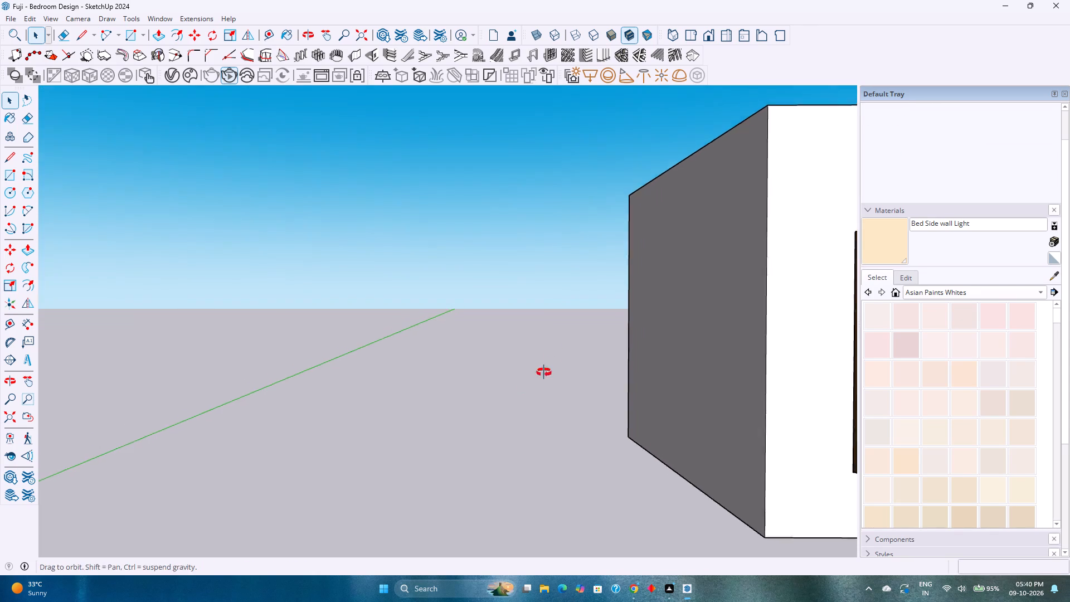
pyautogui.moveTo(544, 372); pyautogui.dragTo(454, 380, button='middle')
pyautogui.click(723, 34)
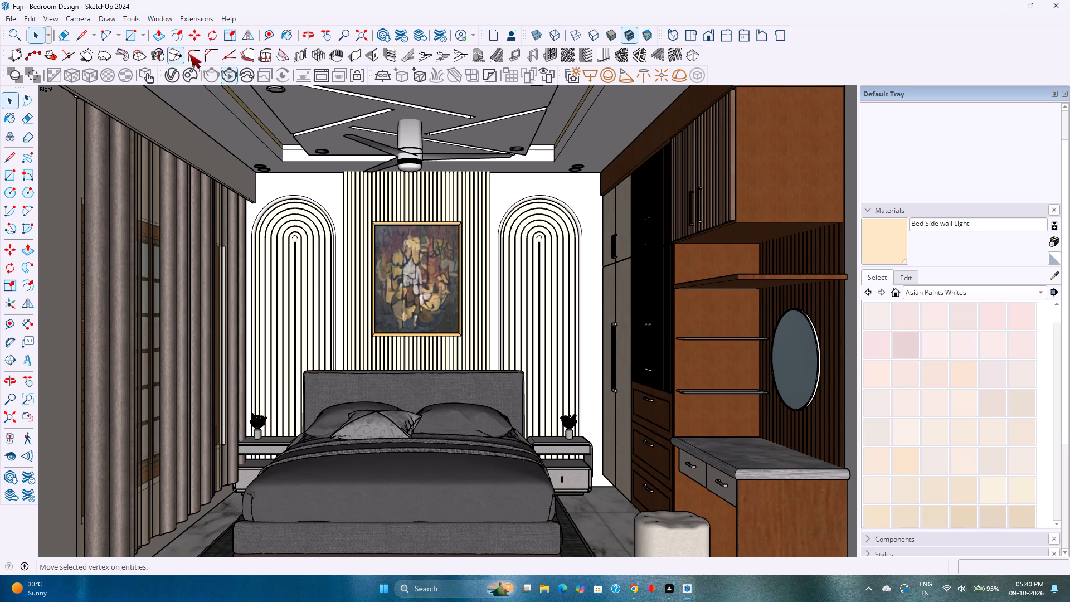
pyautogui.click(233, 73)
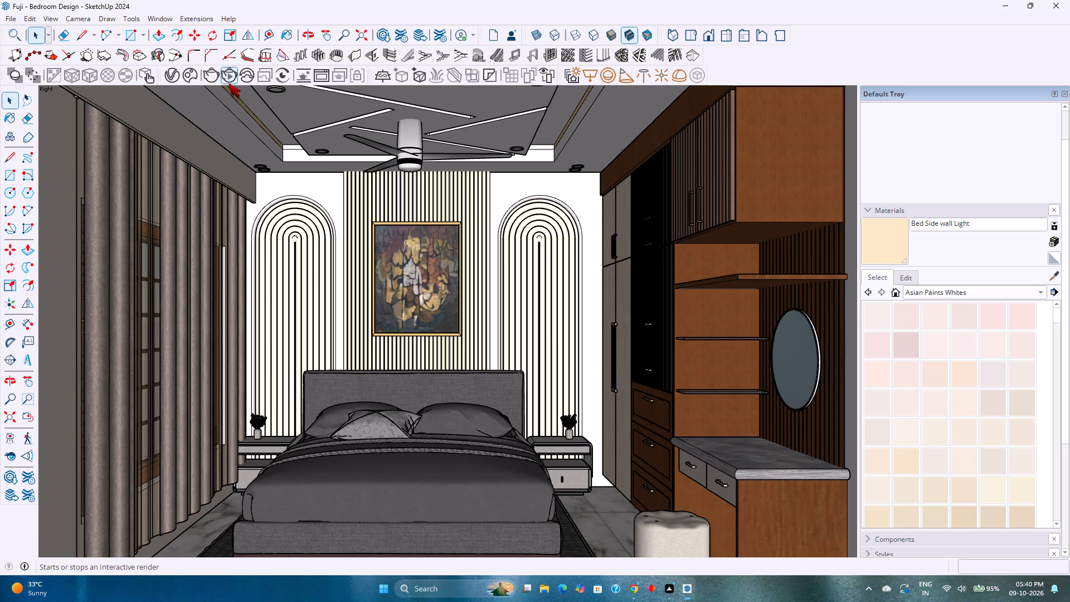
pyautogui.click(228, 83)
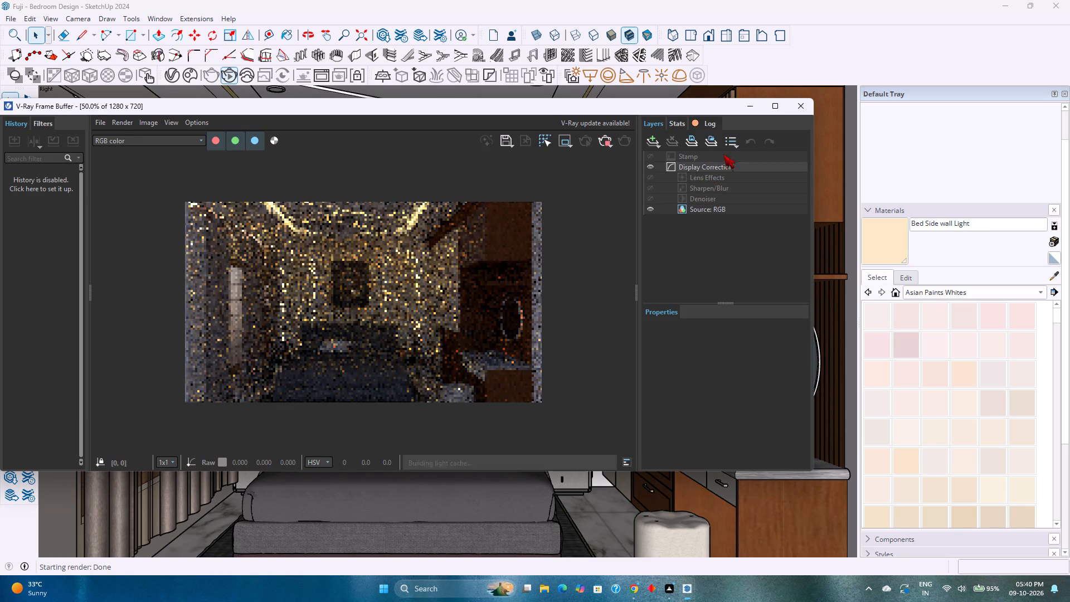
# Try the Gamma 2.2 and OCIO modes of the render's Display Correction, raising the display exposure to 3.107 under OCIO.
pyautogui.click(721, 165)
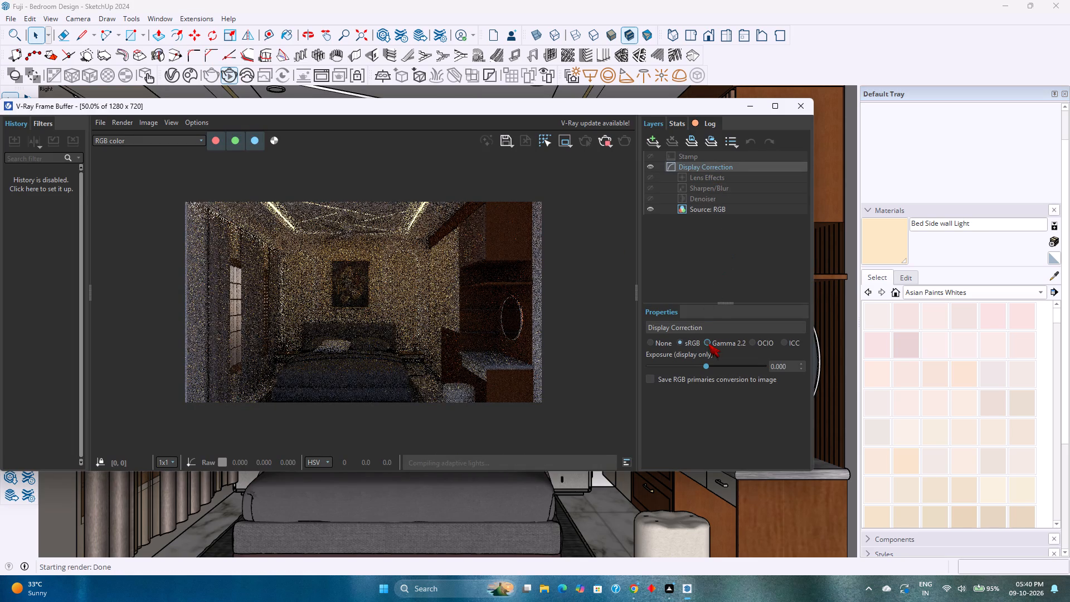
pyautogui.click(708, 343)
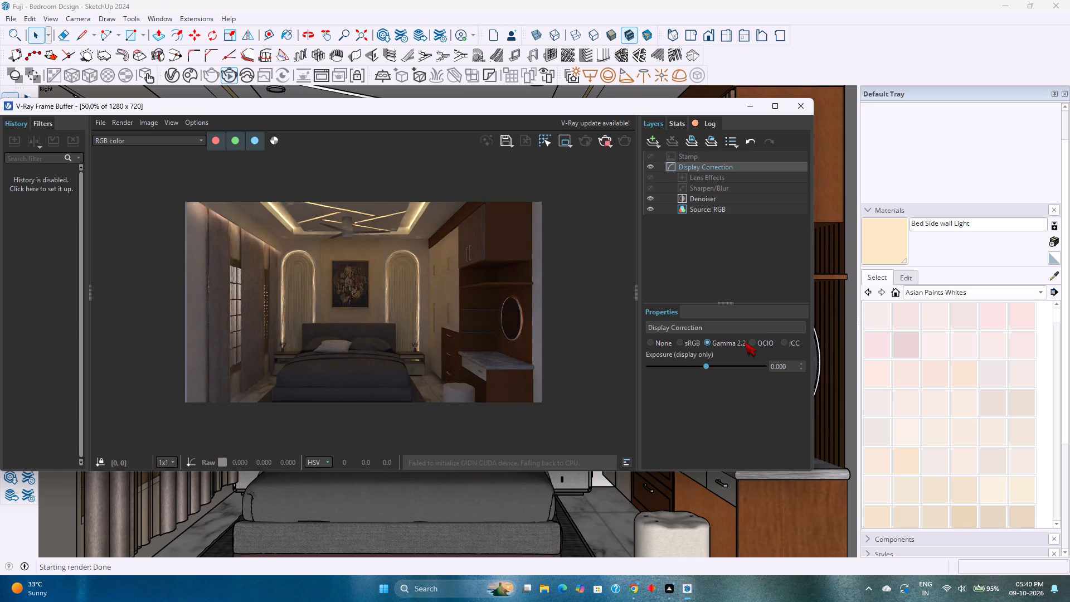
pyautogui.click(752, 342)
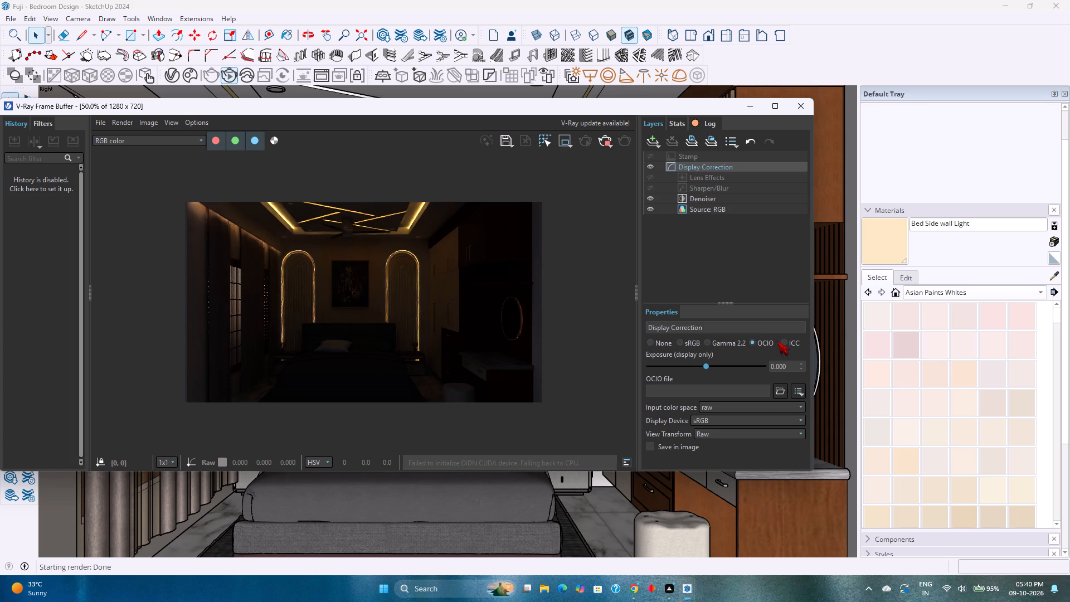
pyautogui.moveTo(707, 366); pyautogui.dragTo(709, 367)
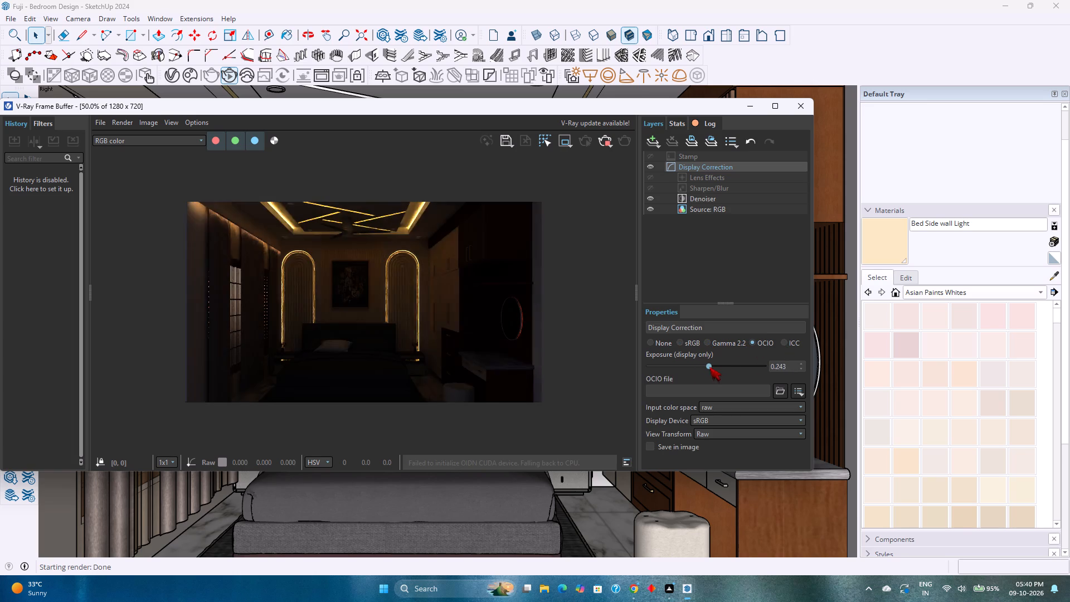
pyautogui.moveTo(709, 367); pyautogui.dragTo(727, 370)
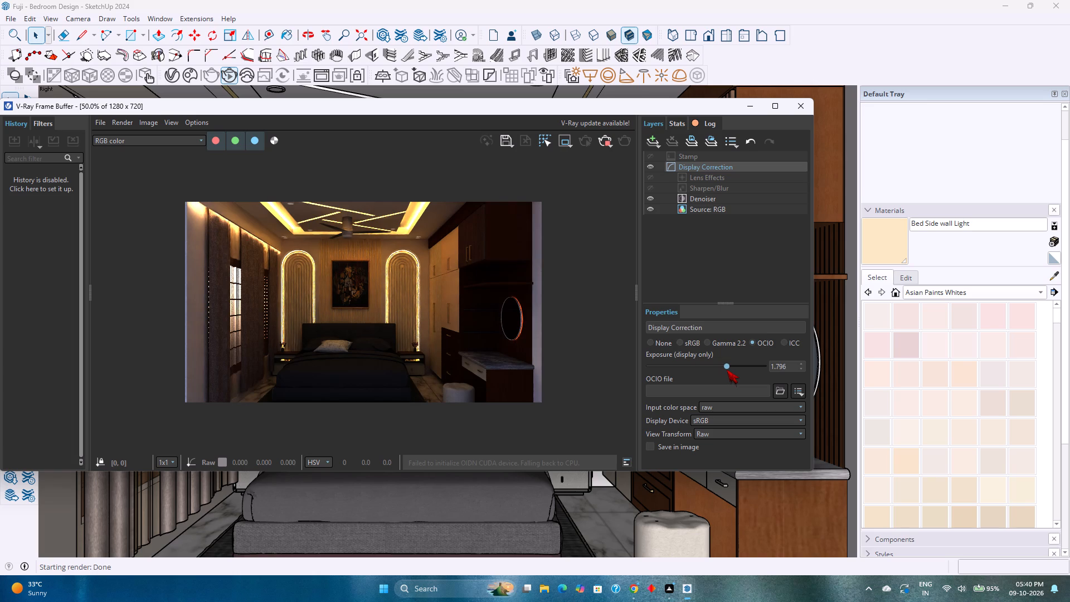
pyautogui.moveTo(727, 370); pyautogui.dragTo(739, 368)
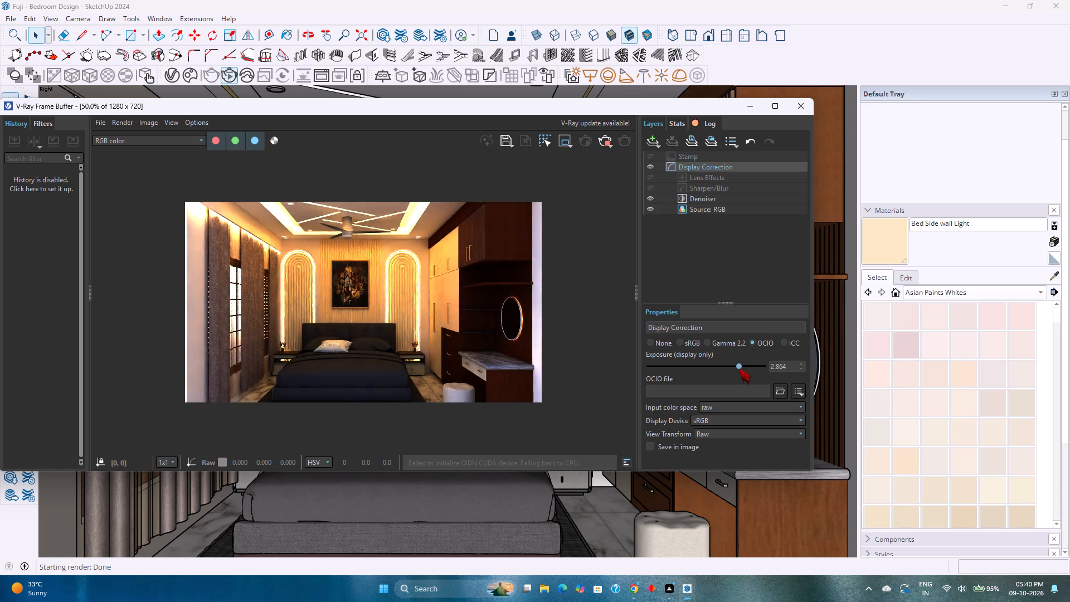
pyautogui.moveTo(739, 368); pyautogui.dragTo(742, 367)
# Set the render's Display Correction to sRGB and reduce the display exposure to 1.796.
pyautogui.click(696, 338)
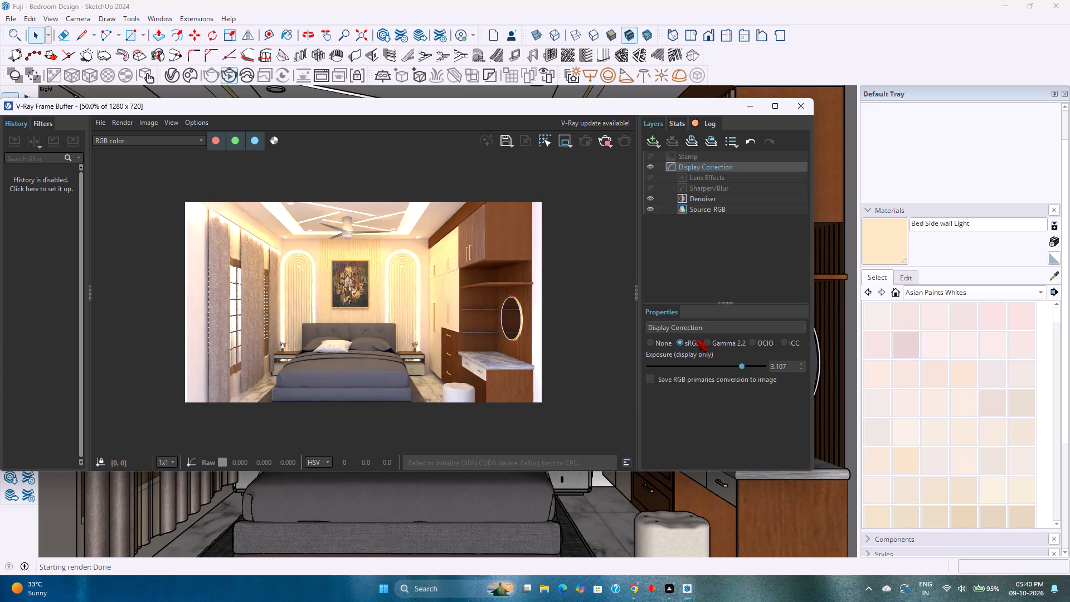
pyautogui.click(735, 367)
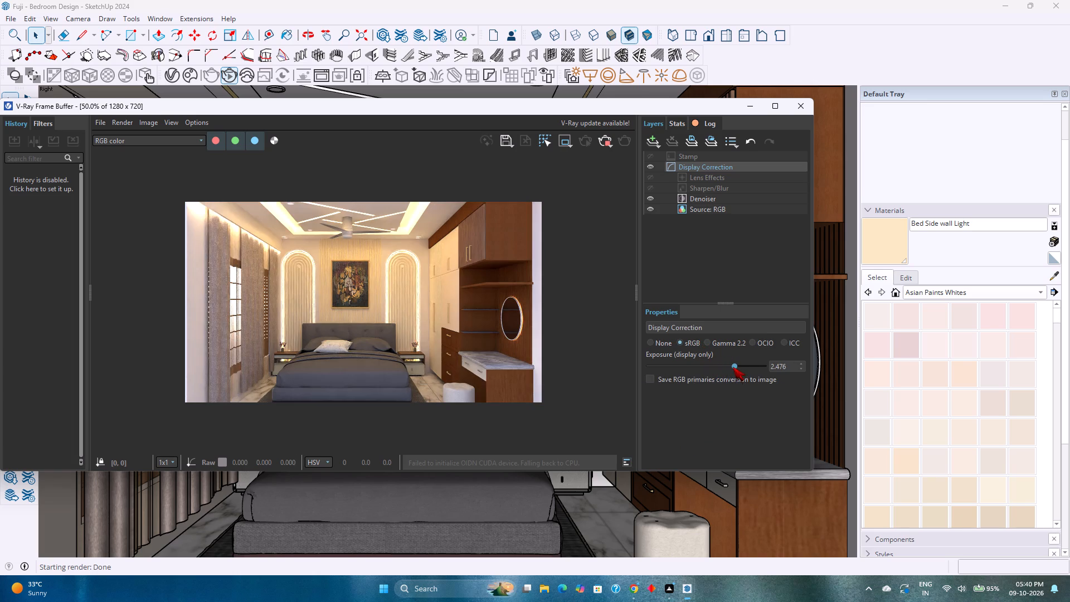
pyautogui.click(731, 367)
pyautogui.click(728, 367)
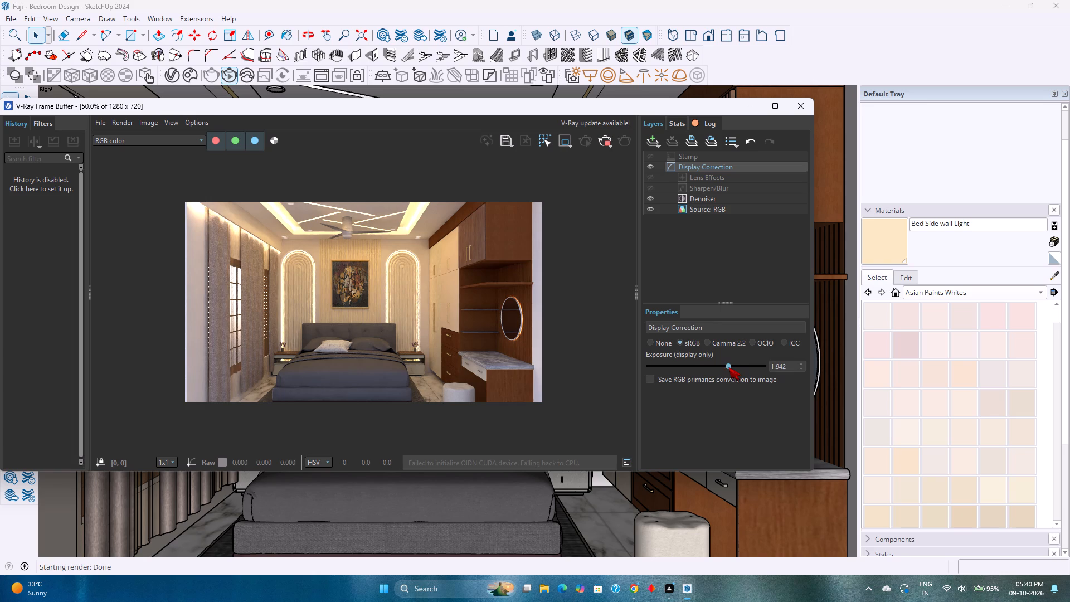
pyautogui.click(727, 366)
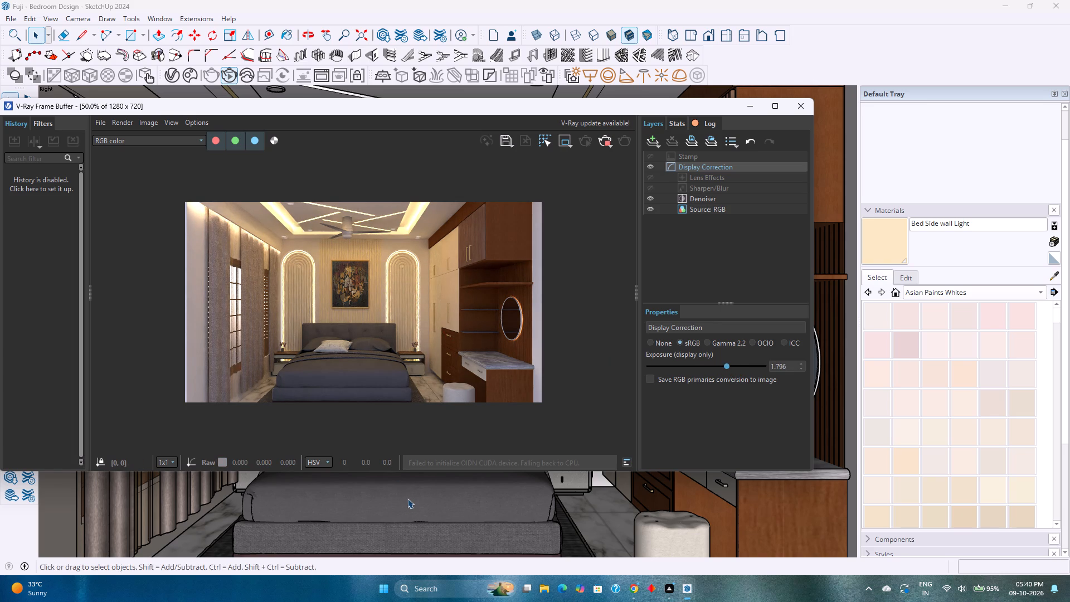
# Try to save the current RGB color channel of a closer interactive render of the bedroom.
pyautogui.scroll(1, 407, 498)
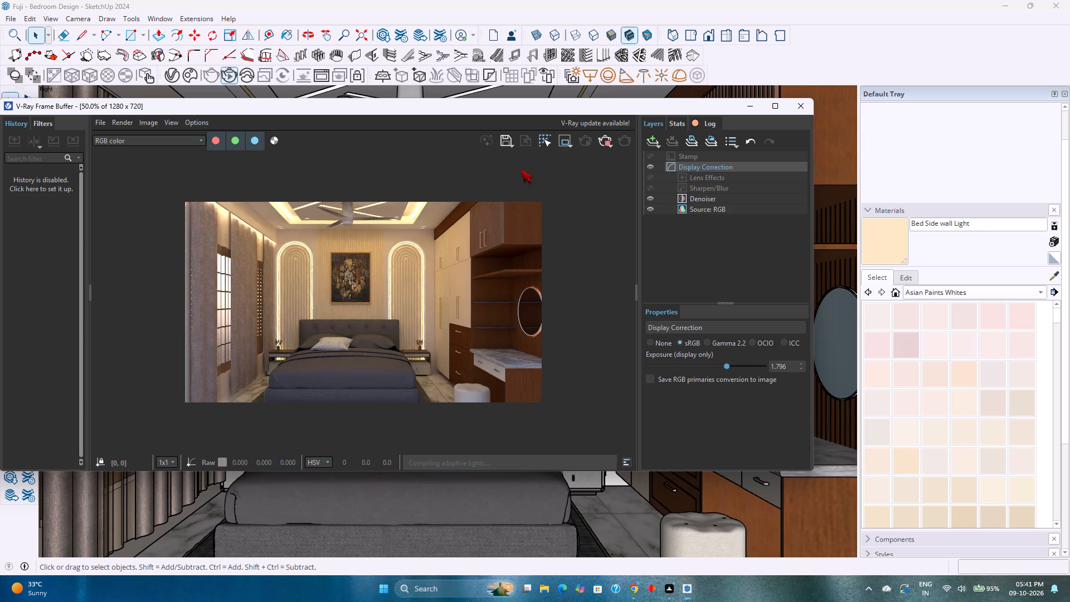
pyautogui.click(506, 137)
pyautogui.click(416, 122)
# Stop the interactive render and start a regular V-Ray render of the same view.
pyautogui.click(607, 141)
pyautogui.click(633, 142)
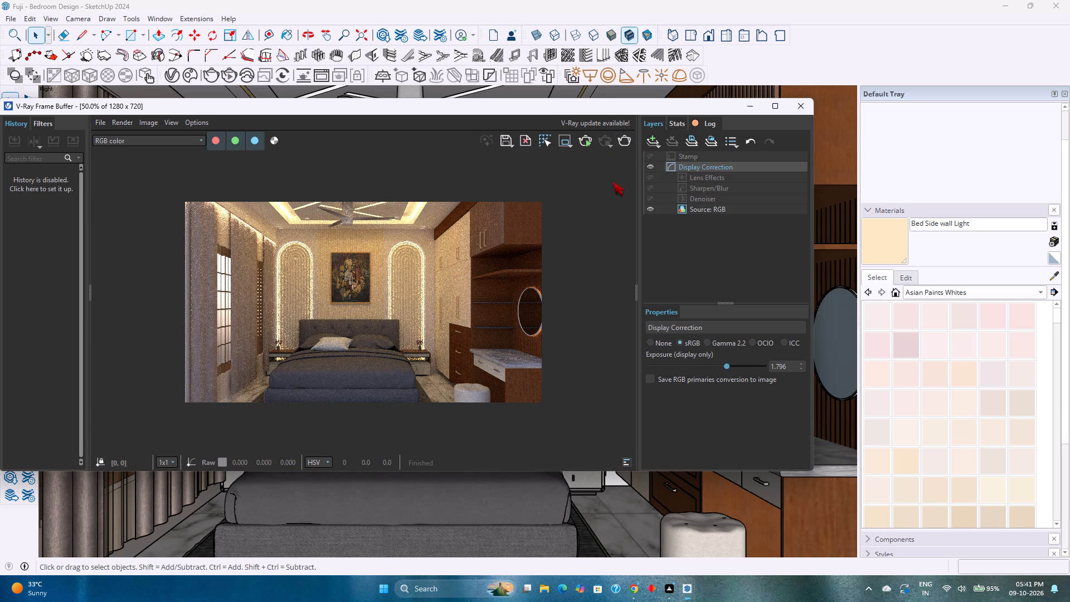
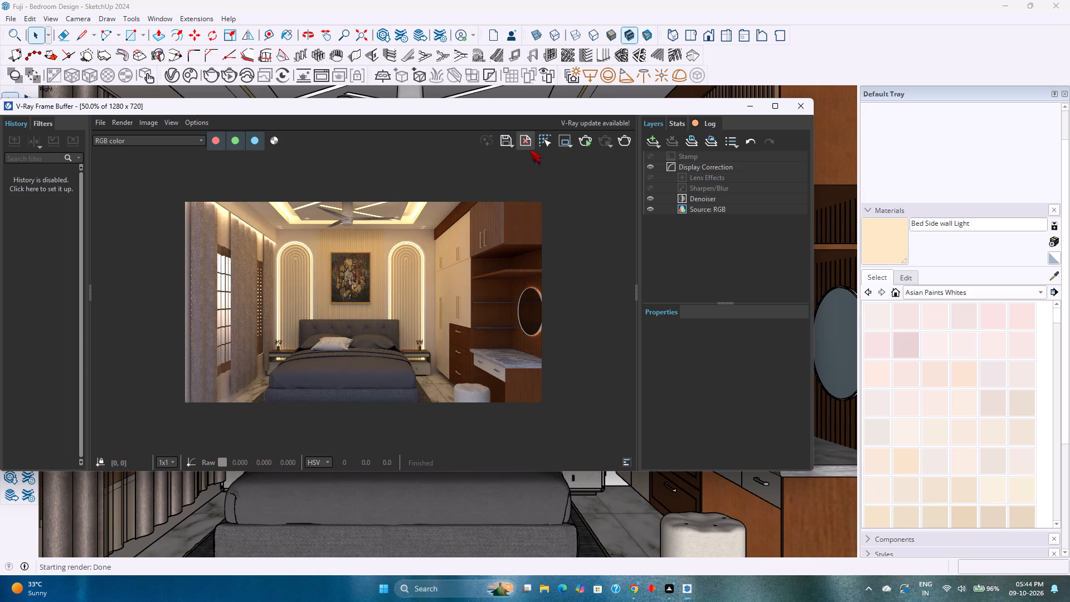
# Save the finished render in Documents as a JPEG named "Fuji - Bedroom Design-2" and close the frame buffer.
pyautogui.click(503, 140)
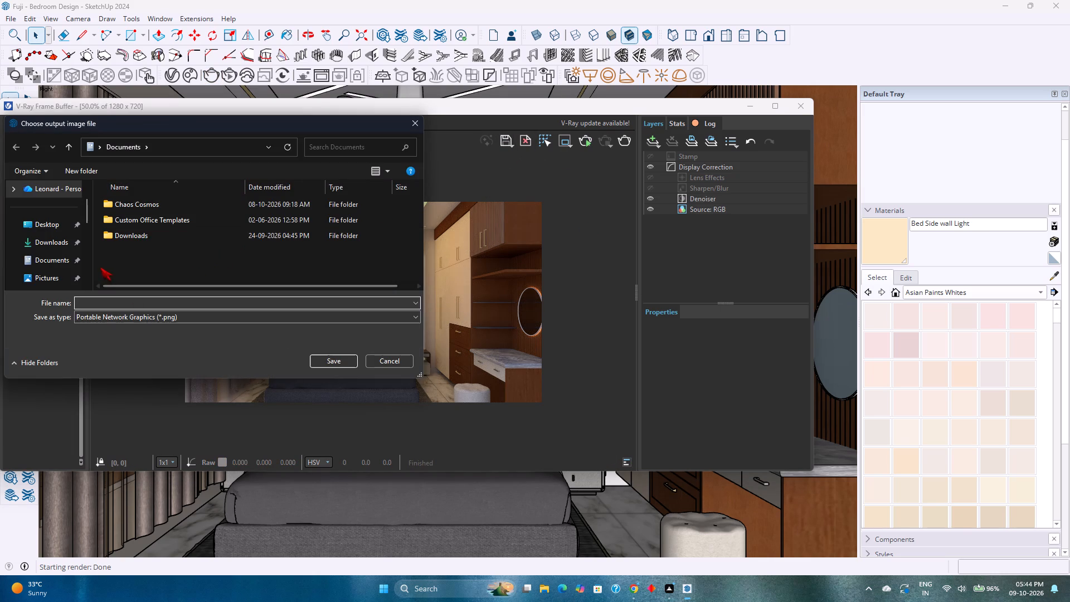
pyautogui.click(99, 319)
pyautogui.click(111, 370)
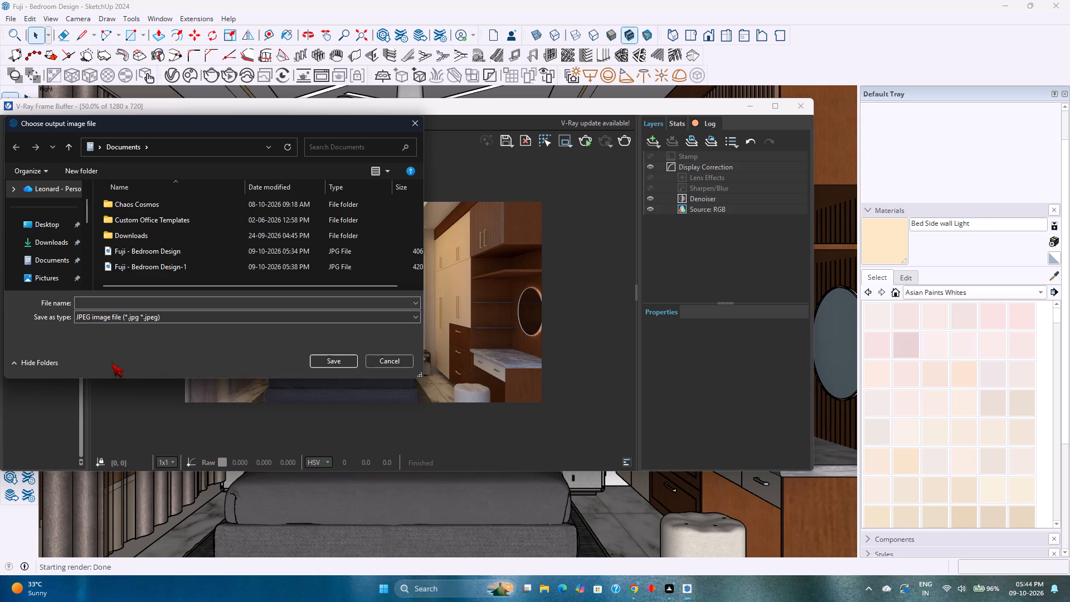
pyautogui.click(195, 265)
pyautogui.click(184, 300)
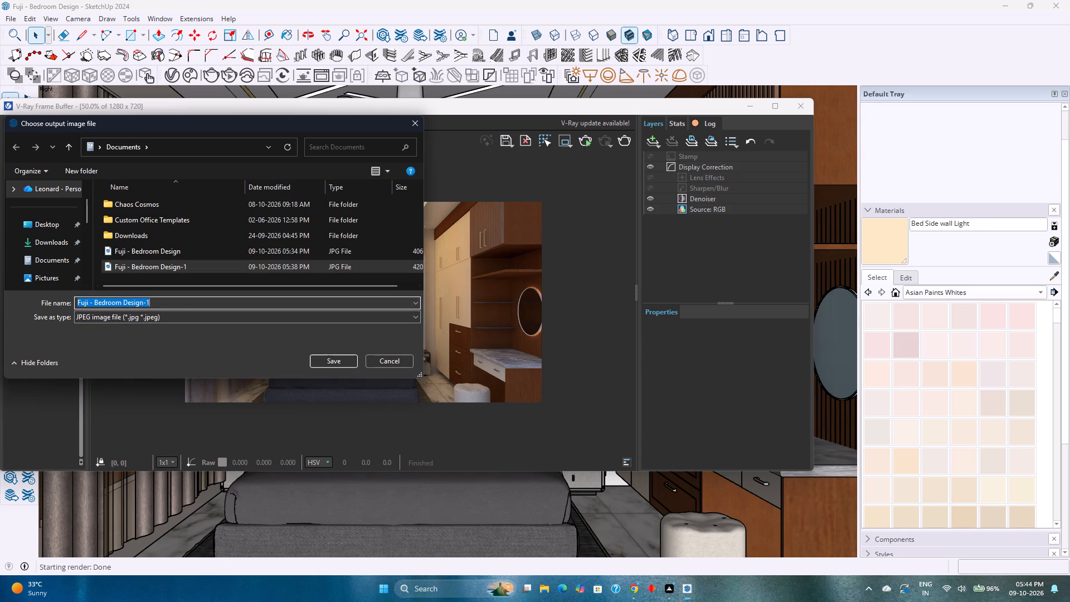
pyautogui.press('Right')
pyautogui.press('BackSpace')
pyautogui.press('2')
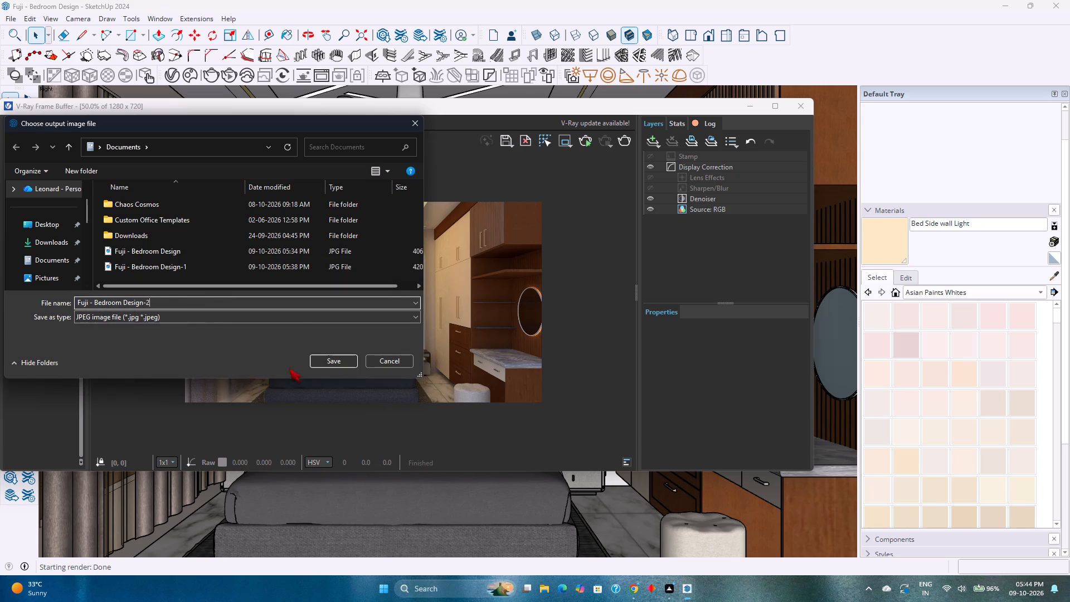
pyautogui.click(315, 365)
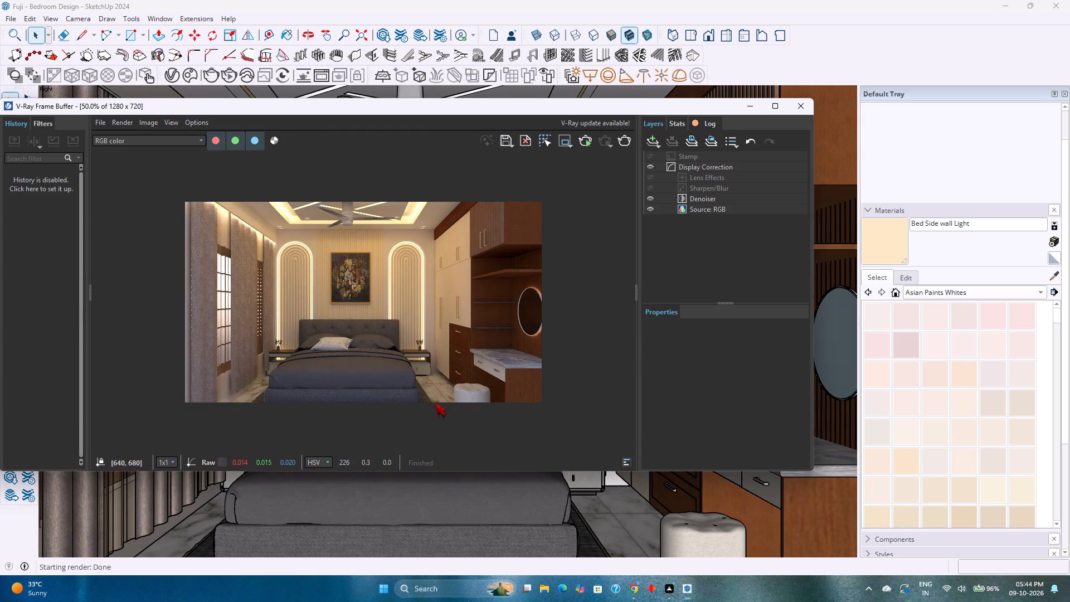
pyautogui.click(796, 107)
# Rotate the whole bedroom model a quarter turn horizontally about its rear top corner beside the wardrobe, so its open side faces front.
pyautogui.scroll(-5, 606, 262)
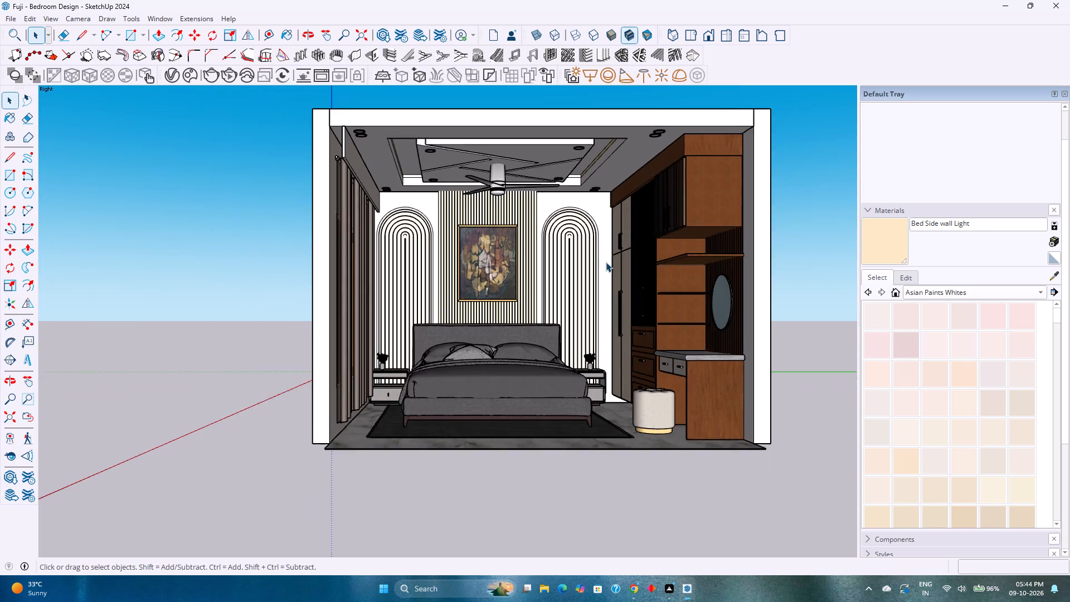
pyautogui.moveTo(606, 262); pyautogui.dragTo(616, 362, button='middle')
pyautogui.scroll(-5, 616, 358)
pyautogui.click(584, 504)
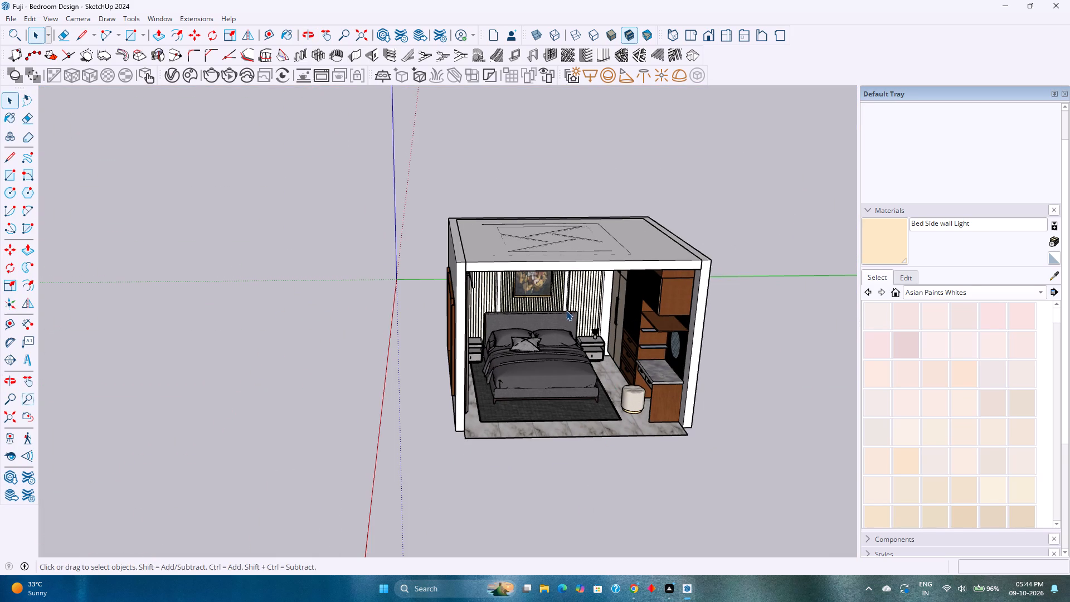
pyautogui.moveTo(410, 168); pyautogui.dragTo(781, 501)
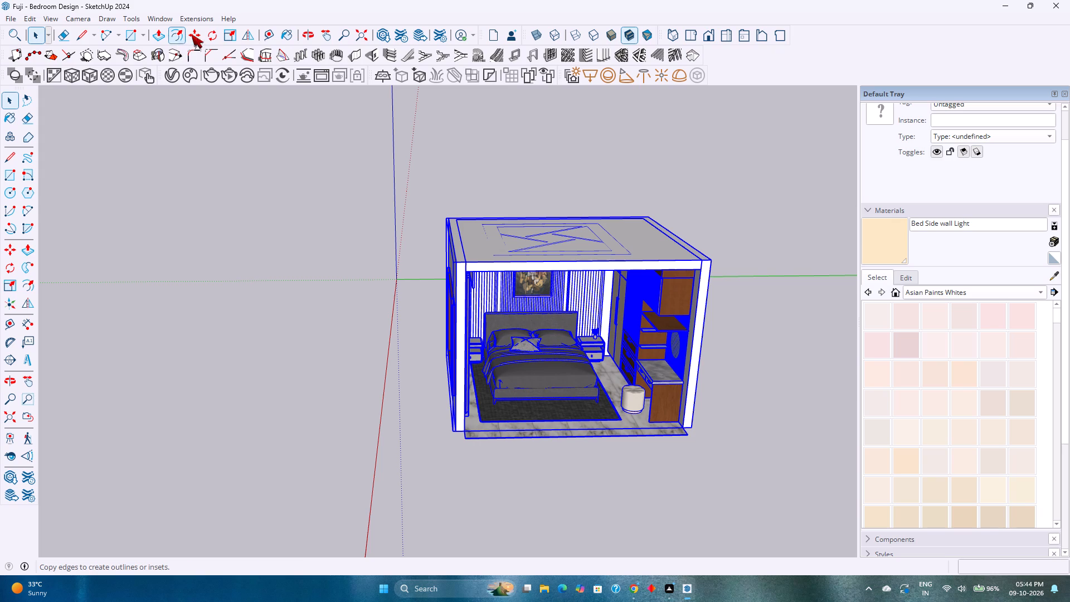
pyautogui.click(208, 33)
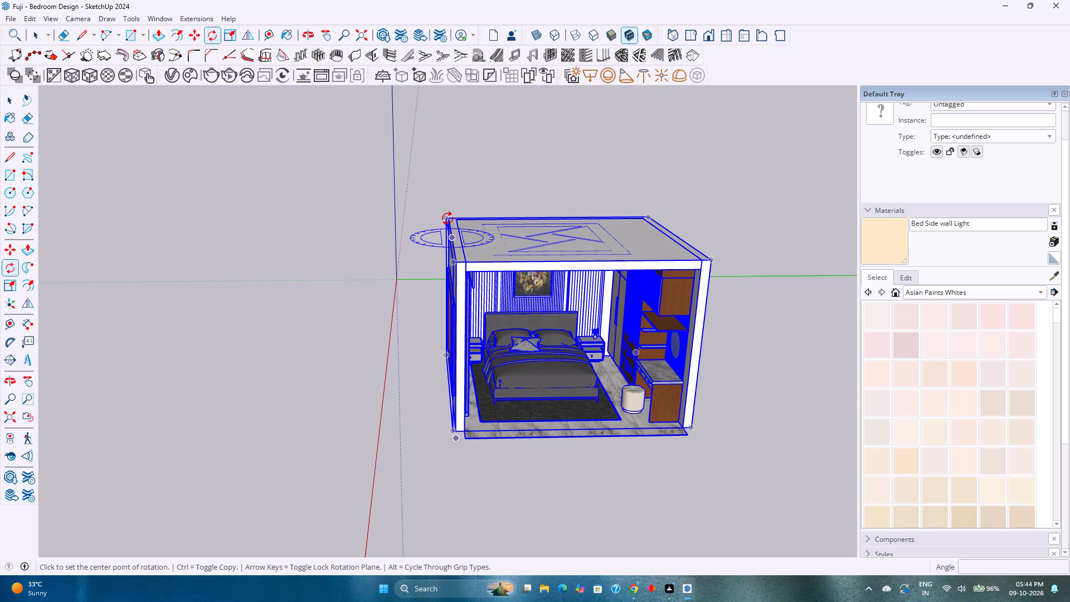
pyautogui.click(647, 212)
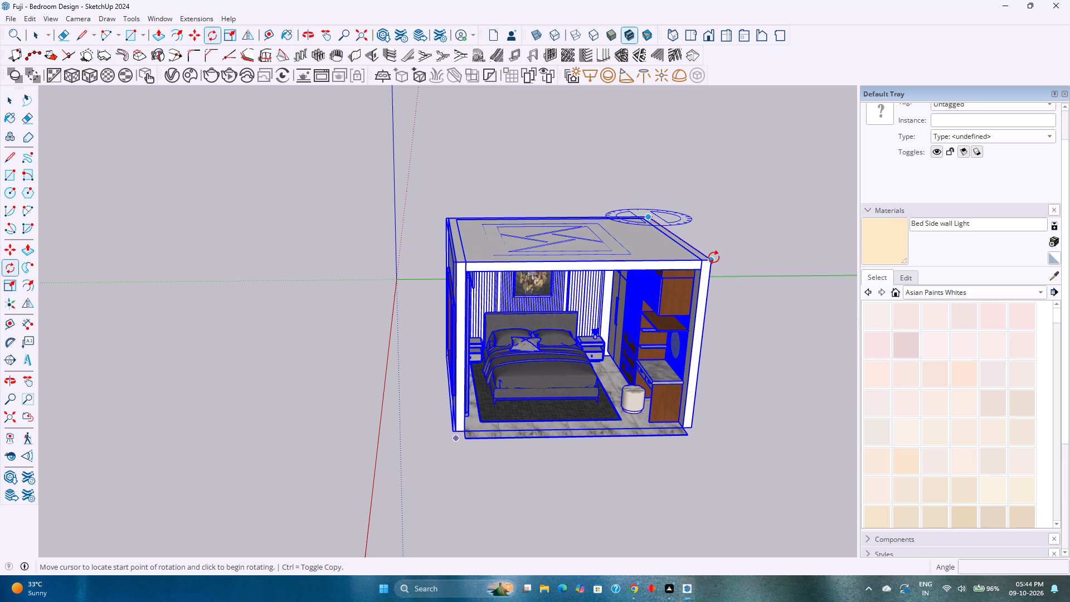
pyautogui.click(714, 258)
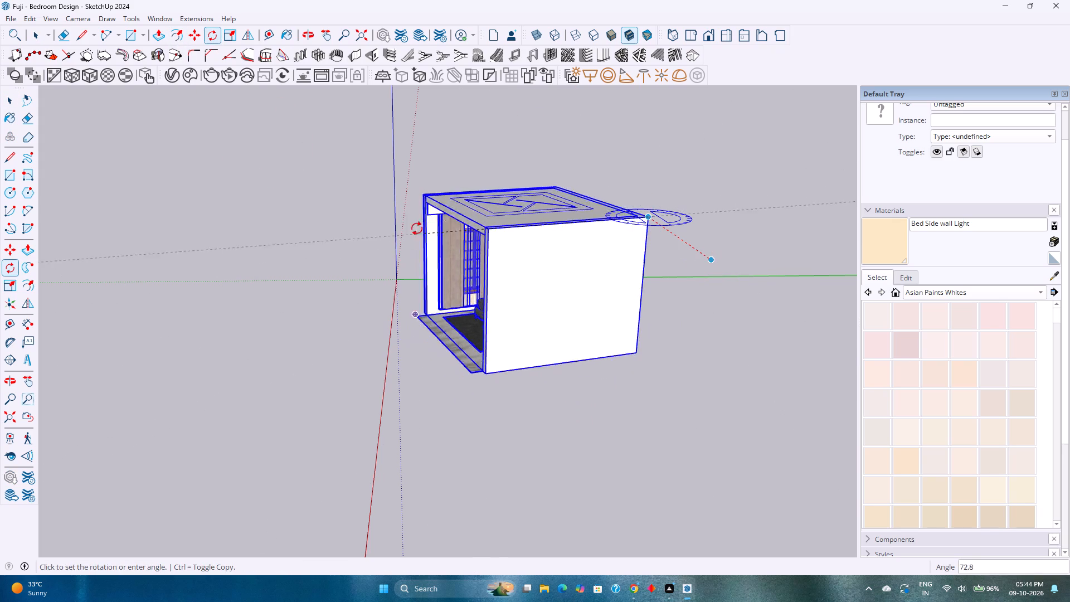
pyautogui.click(392, 223)
pyautogui.moveTo(391, 269); pyautogui.dragTo(737, 327, button='middle')
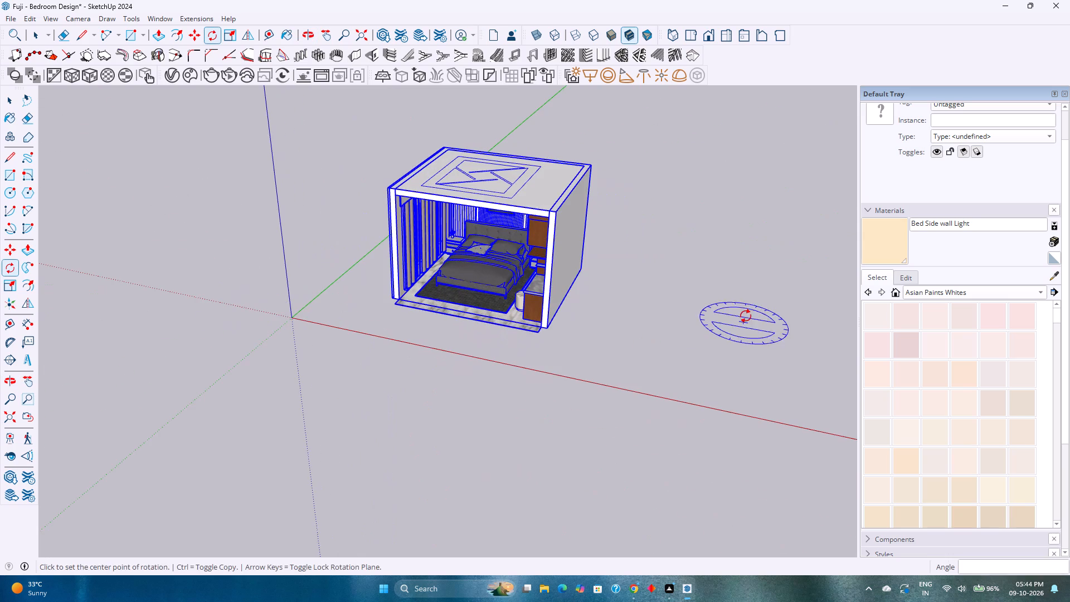
pyautogui.press('space')
# Set the standard Front view facing the bed wall, clear the selection, frame the room closely and save the model.
pyautogui.scroll(3, 633, 322)
pyautogui.moveTo(620, 324); pyautogui.dragTo(659, 261, button='middle')
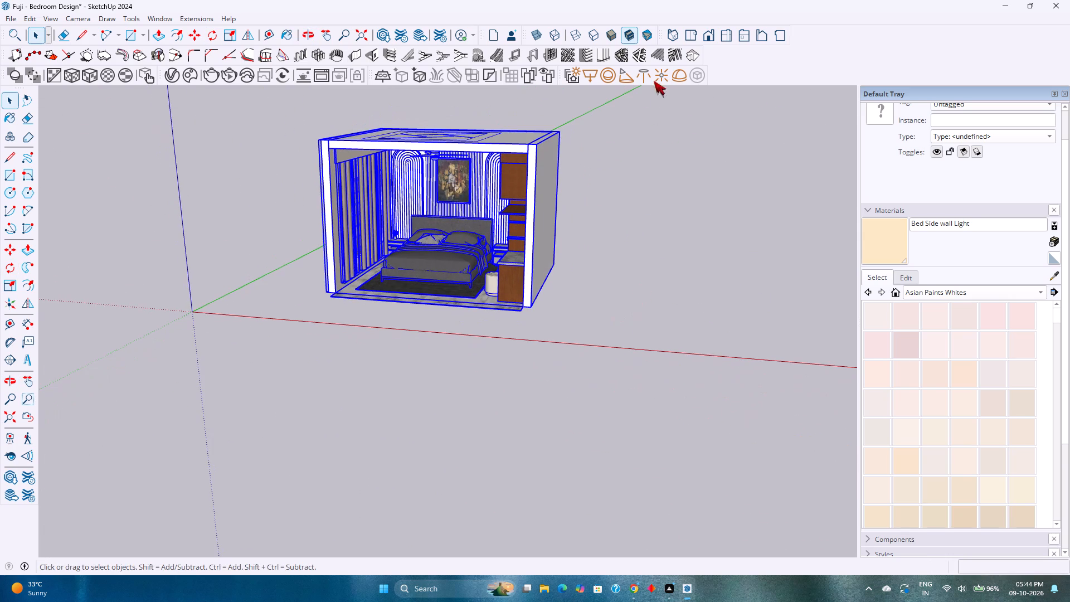
pyautogui.click(708, 33)
pyautogui.hotkey('ctrl', 's')
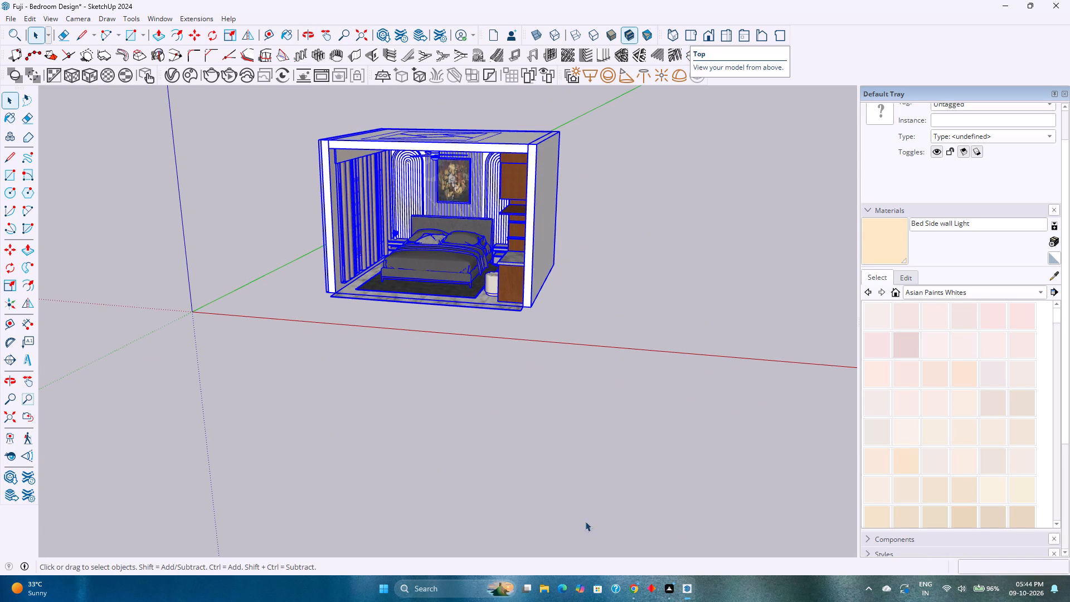
pyautogui.click(716, 38)
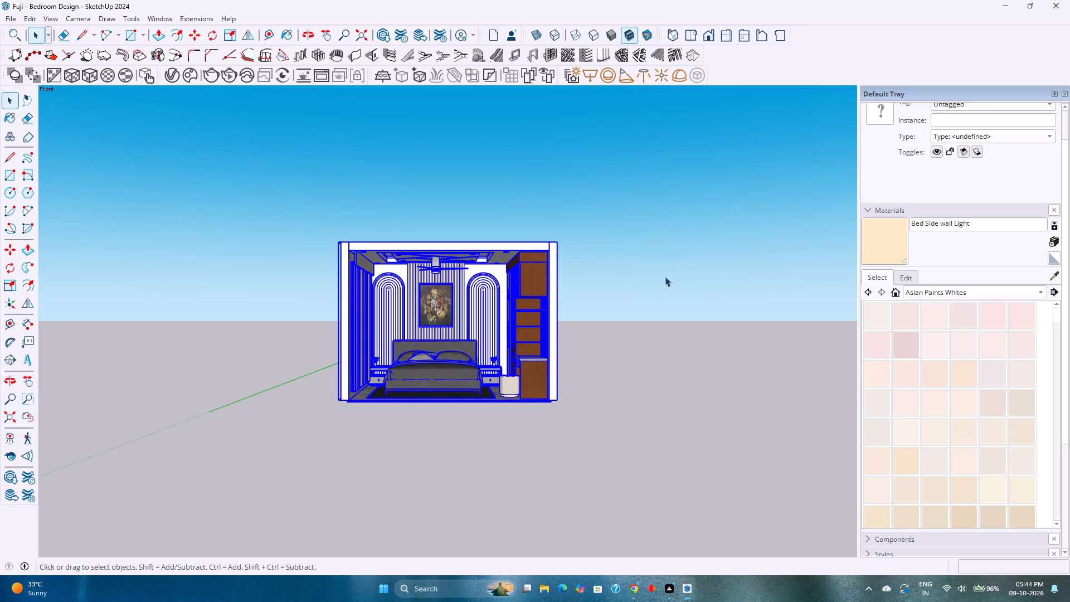
pyautogui.click(701, 36)
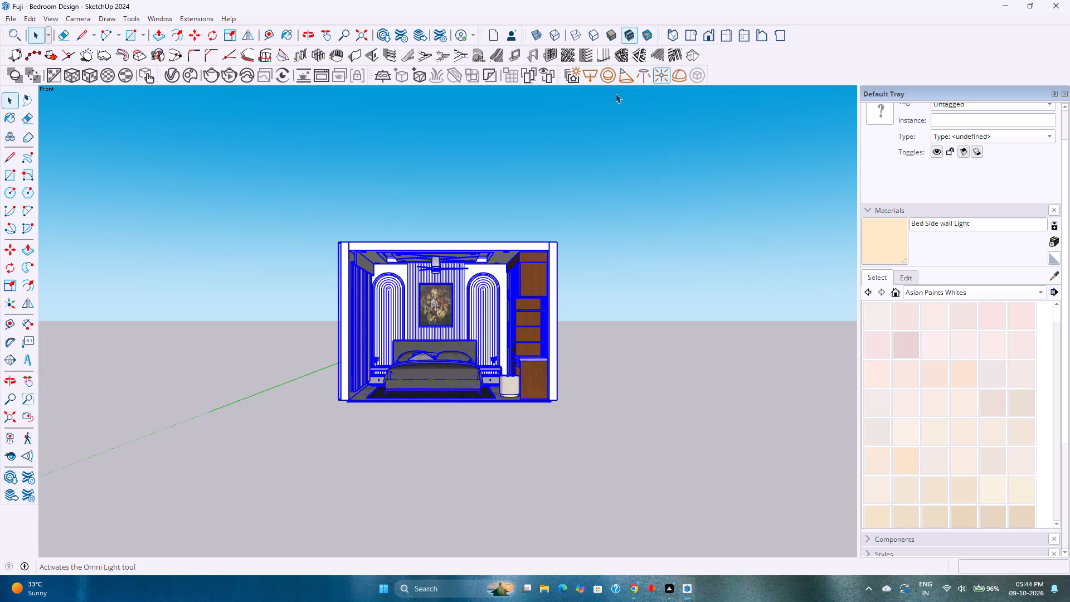
pyautogui.scroll(1, 478, 310)
pyautogui.doubleClick(622, 264)
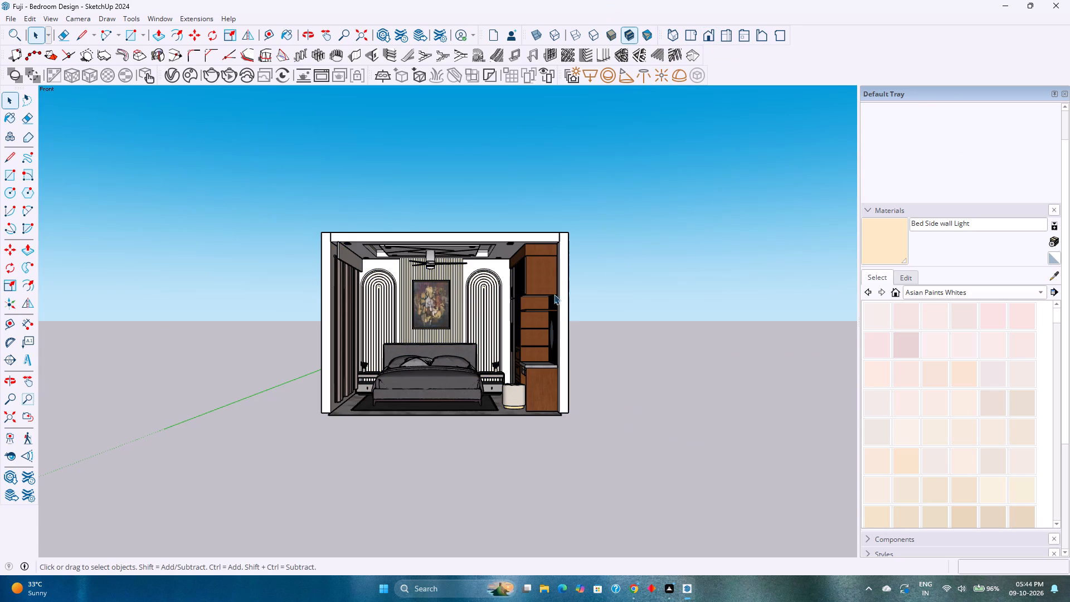
pyautogui.scroll(5, 456, 297)
pyautogui.moveTo(456, 297); pyautogui.dragTo(459, 278, button='middle')
pyautogui.hotkey('ctrl', 's')
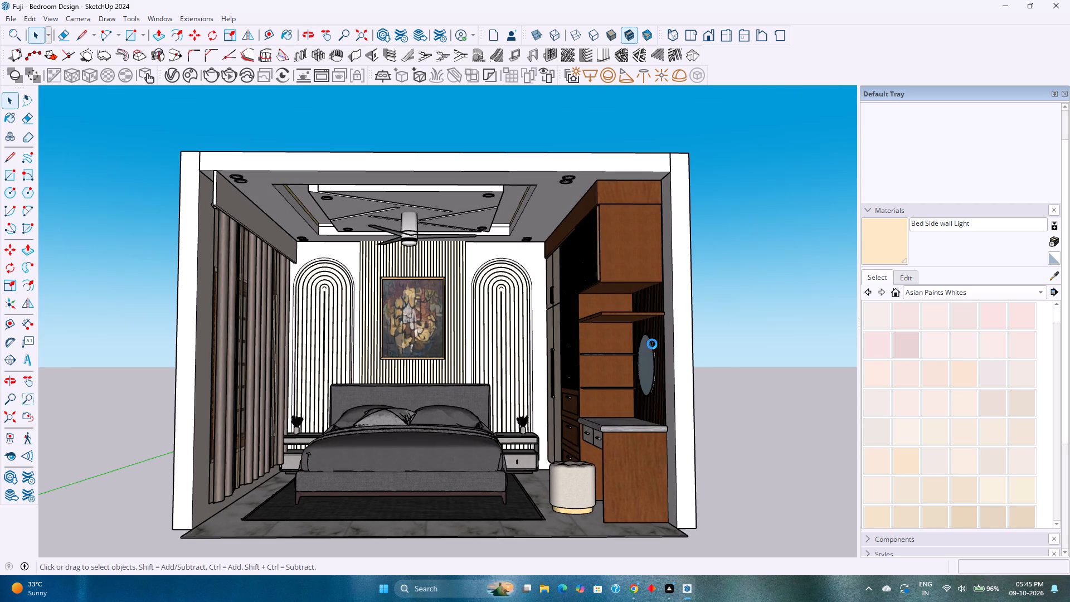